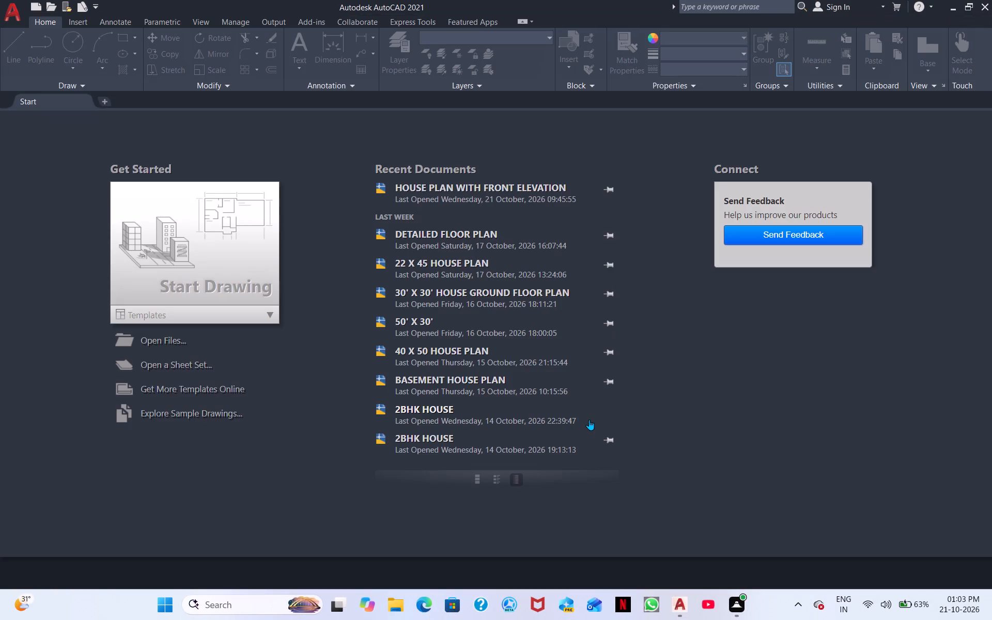
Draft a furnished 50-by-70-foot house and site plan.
Start a new blank drawing.
left_click(145, 265)
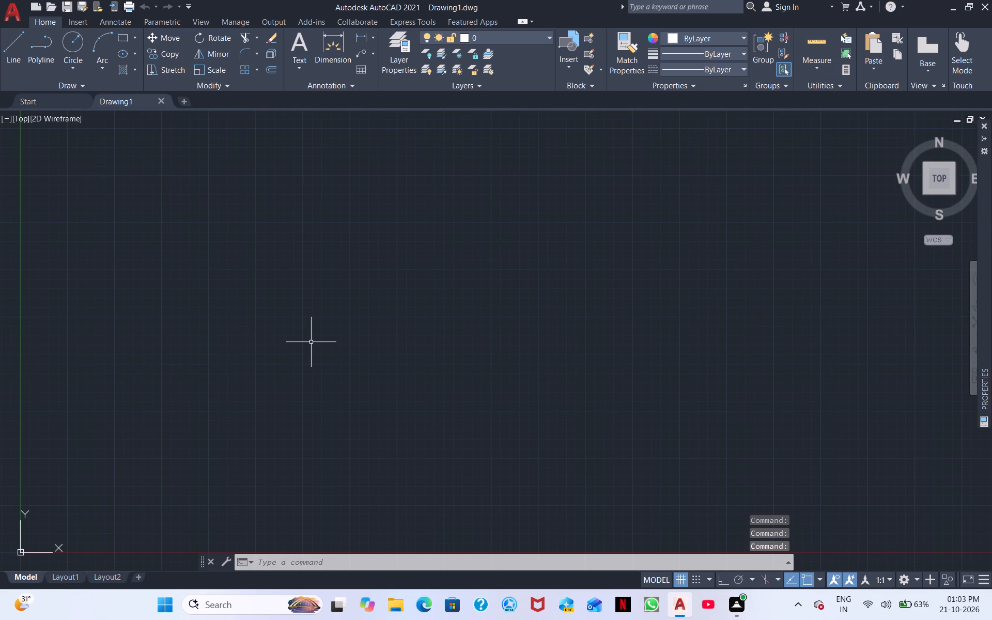
Open the Options settings and apply the Open and Save settings with AutoCAD 2018 Drawing as the save format.
type("OP")
key("space")
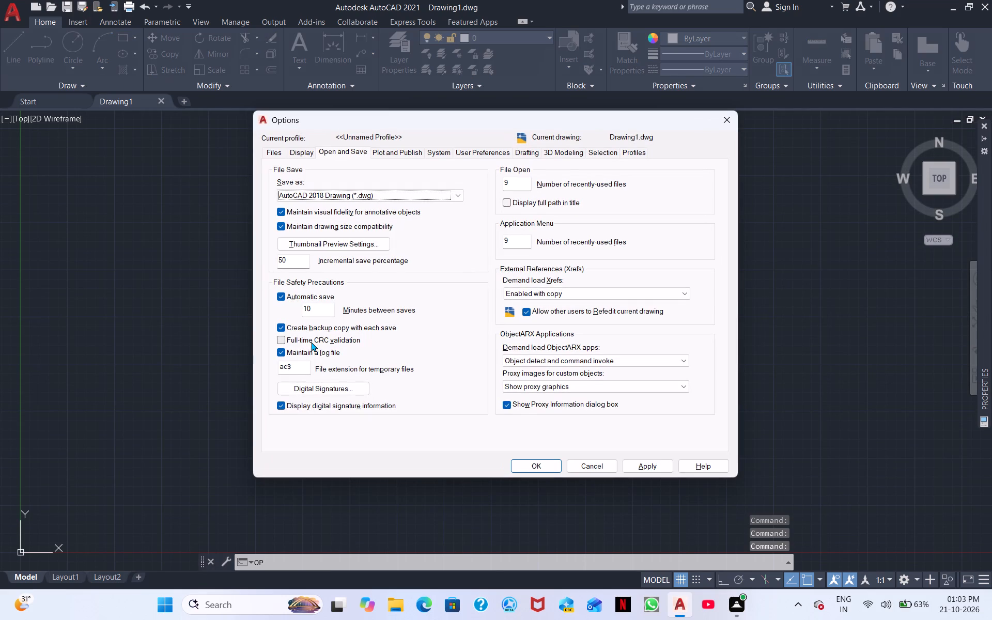
left_click(632, 468)
left_click(532, 460)
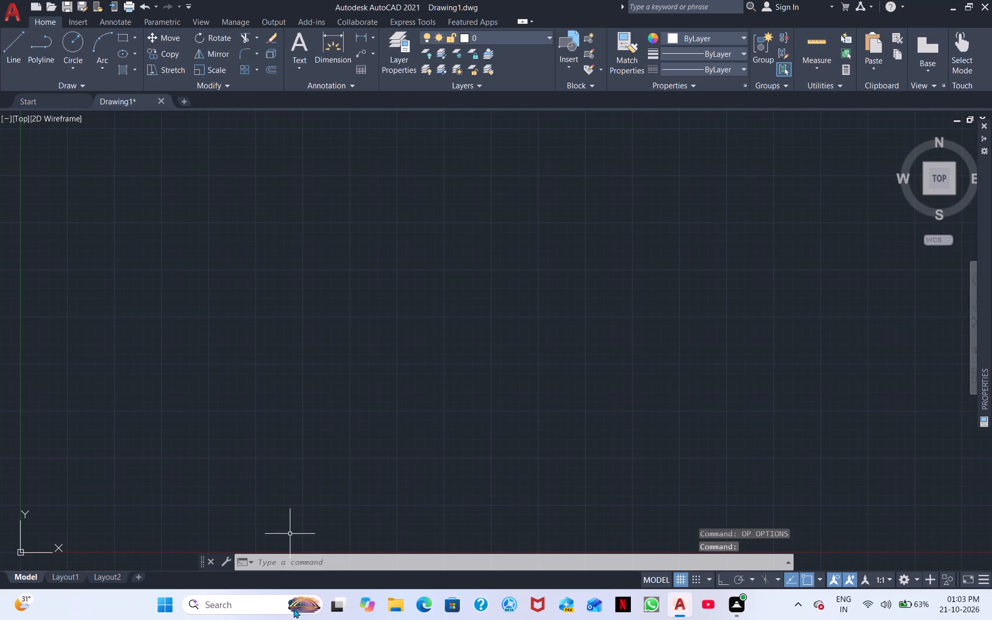
Set the drawing units to Architectural length with a precision of 0'-0 1/2".
left_click(277, 555)
type("UN")
key("space")
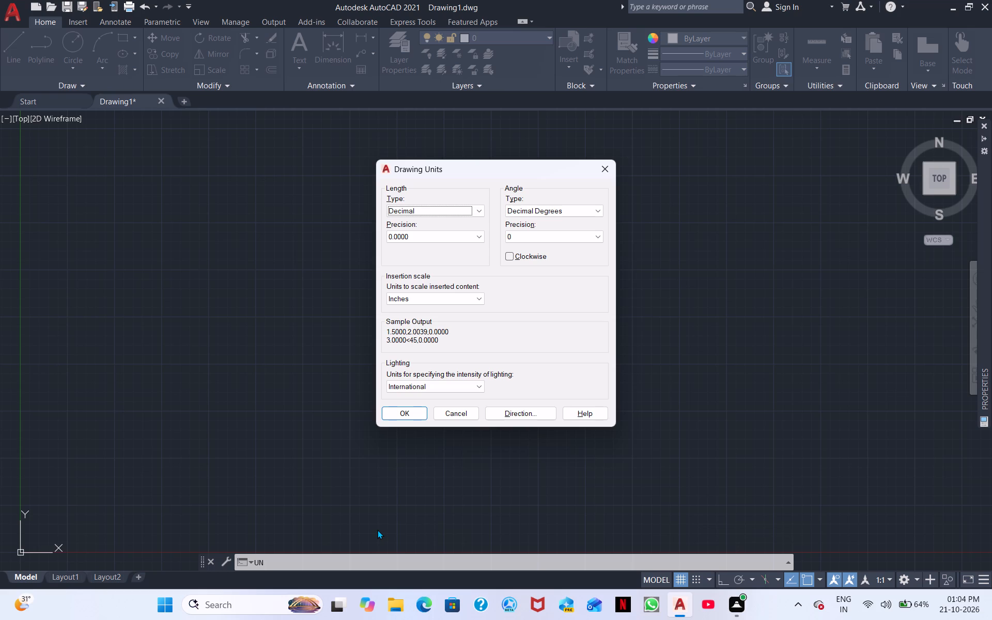
left_click(440, 210)
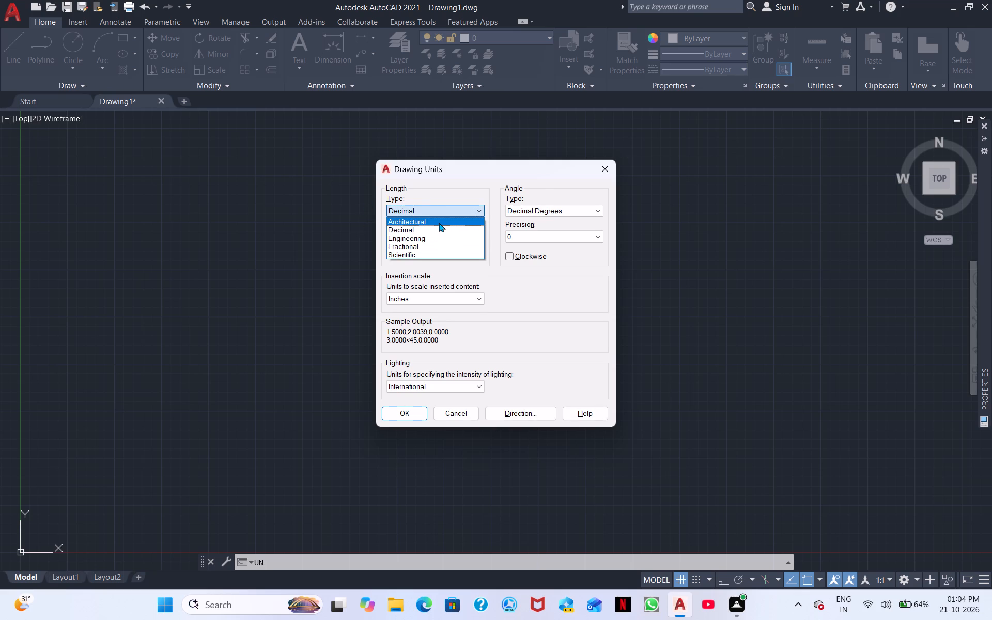
left_click(439, 223)
left_click(410, 234)
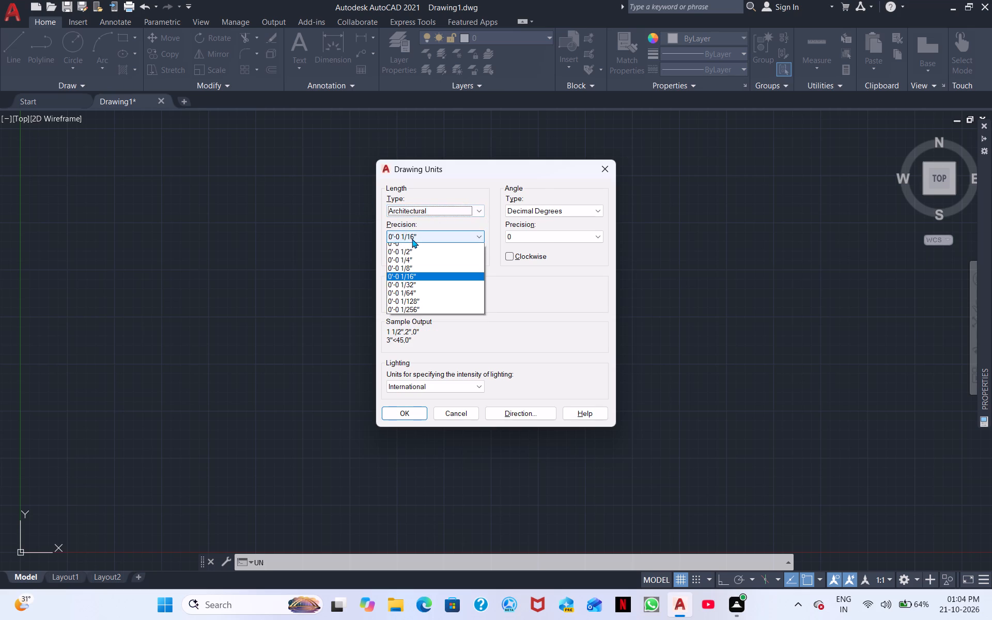
left_click(412, 254)
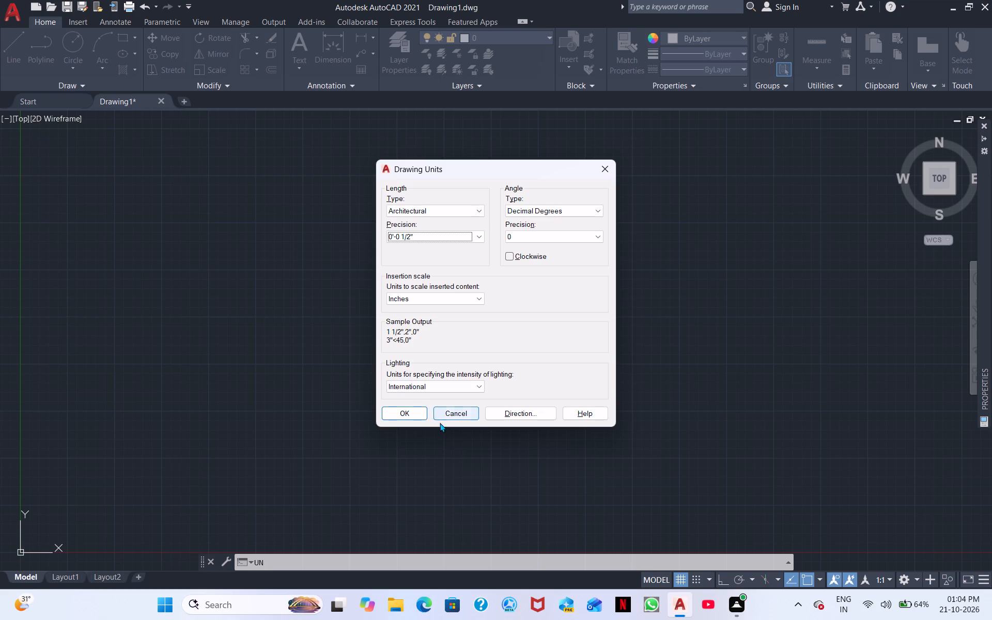
left_click(395, 417)
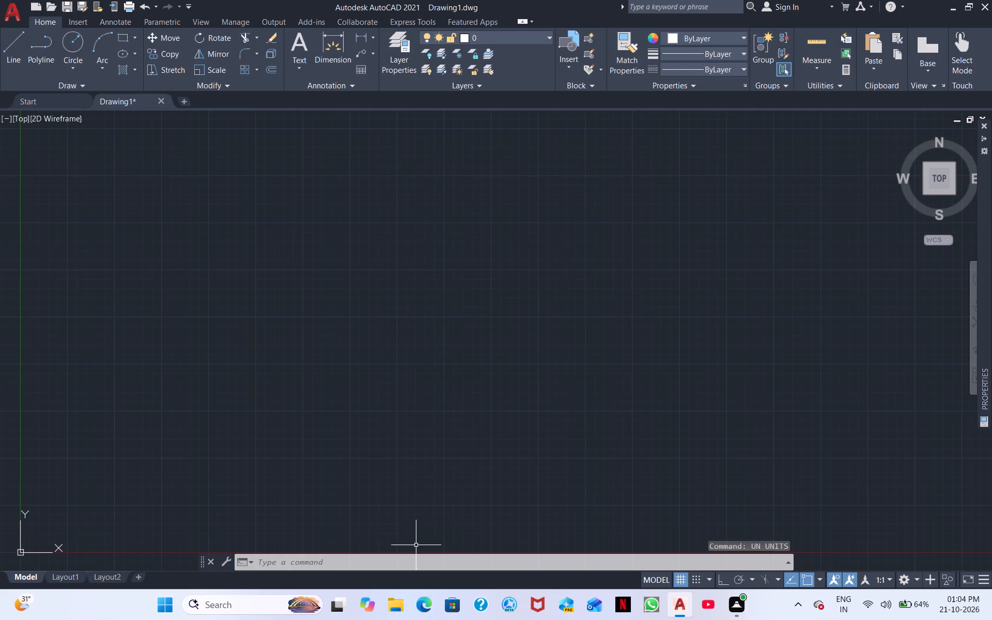
Modify the Standard dimension style, setting its arrow size to 5".
left_click(390, 561)
key("d")
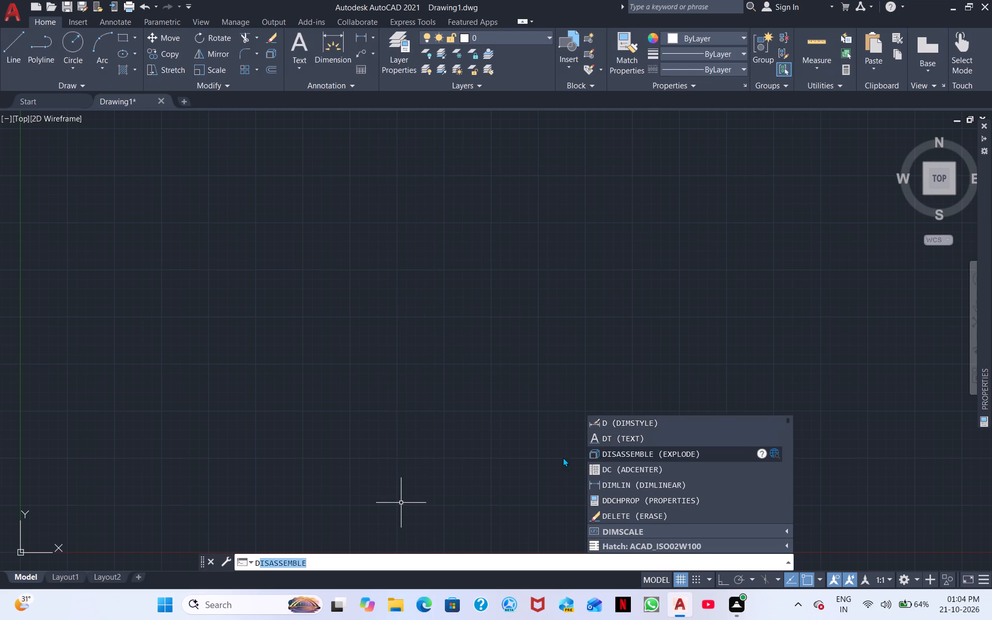
key("BackSpace")
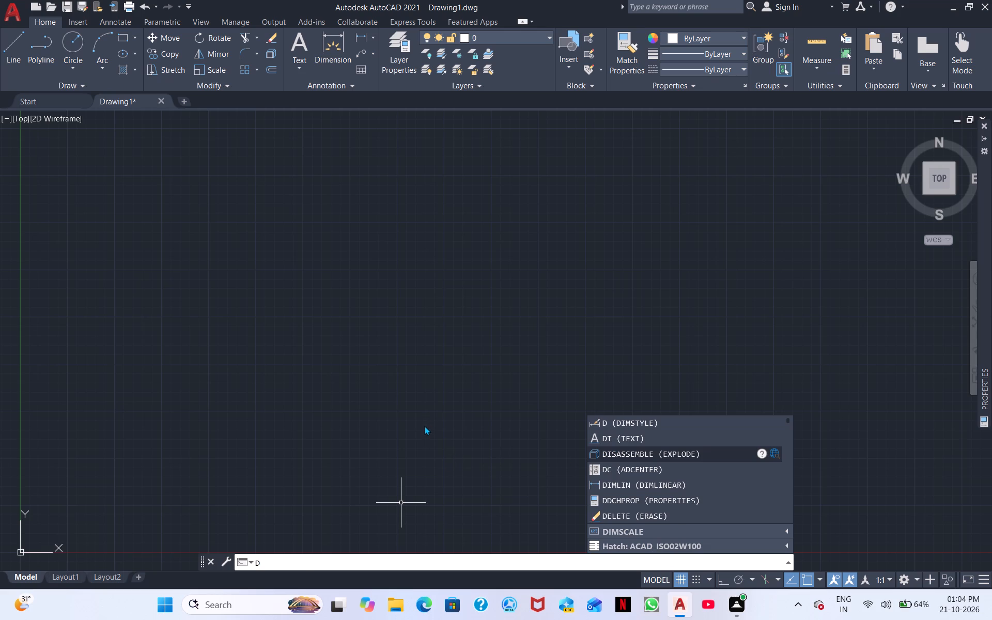
key("space")
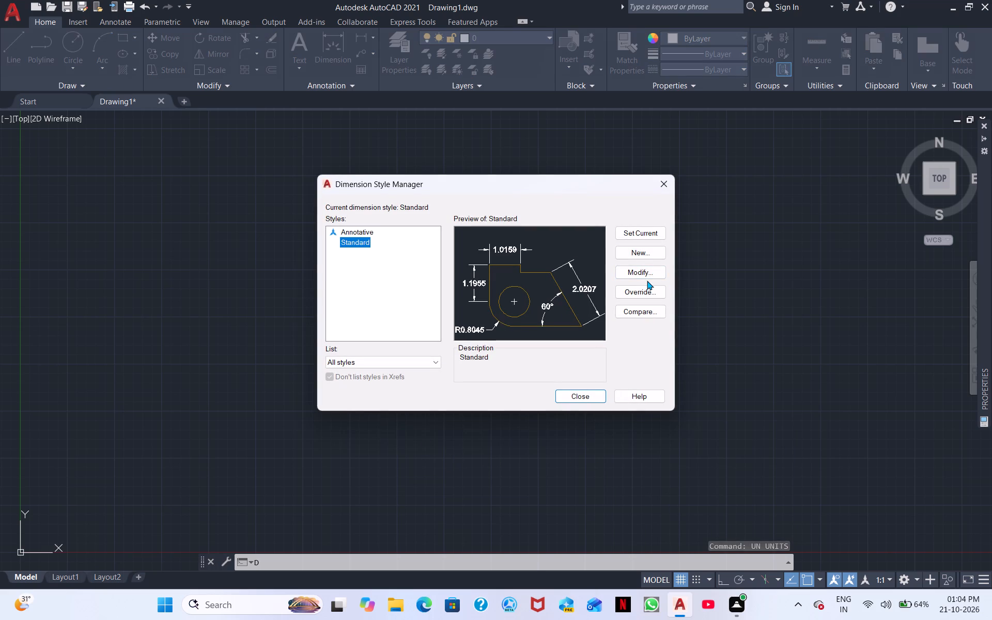
left_click(649, 271)
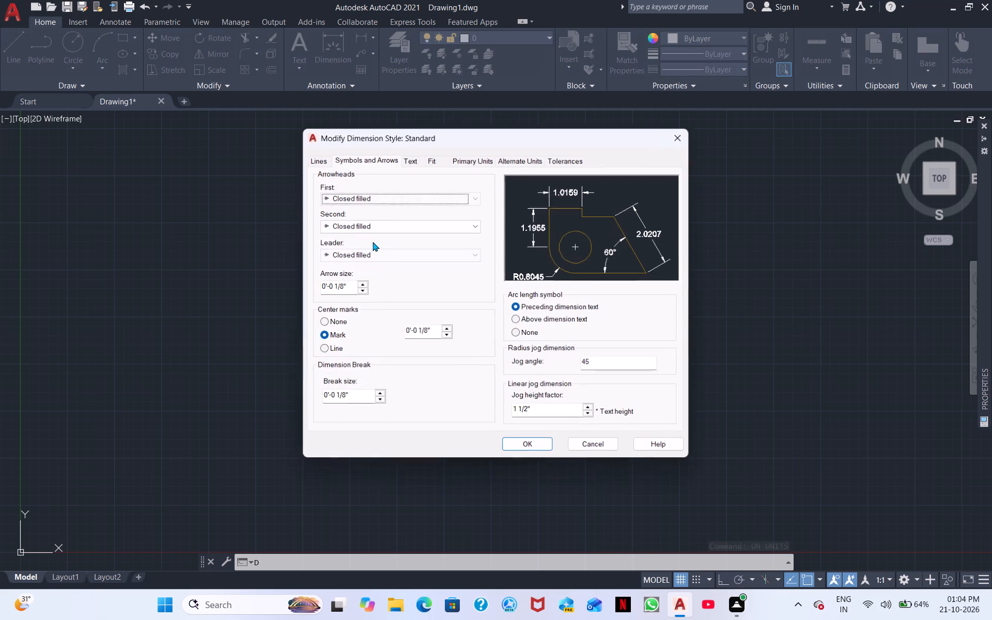
left_click_drag(350, 289, 288, 276)
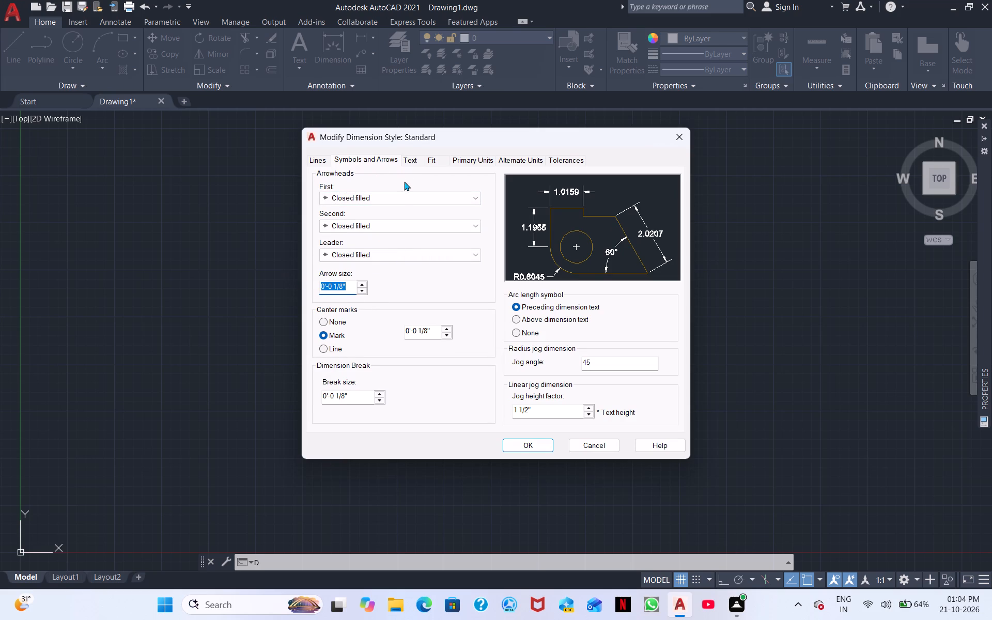
key("BackSpace")
type("5\"")
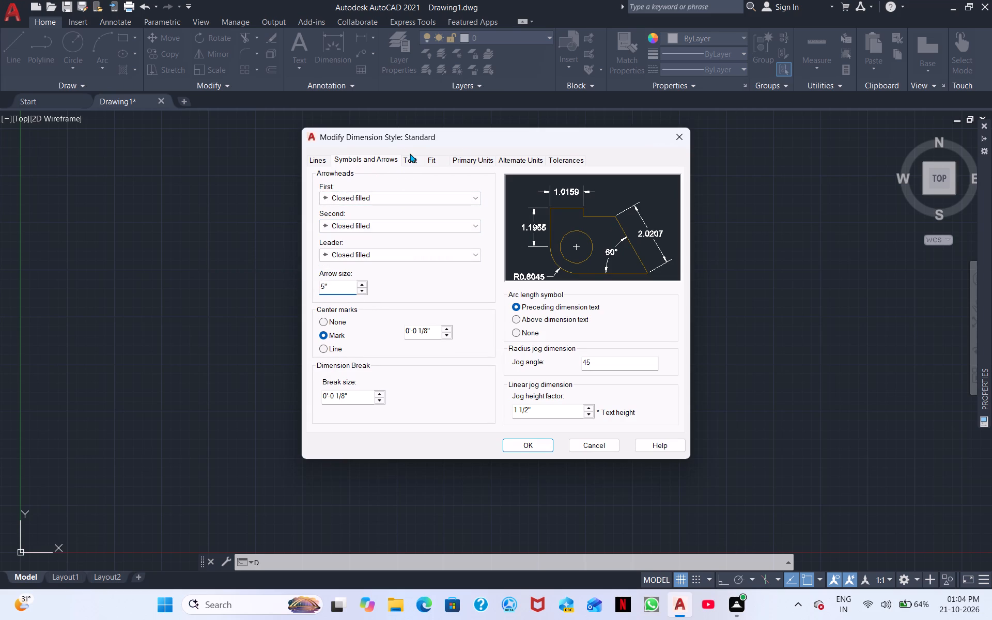
Set the Standard dimension style's text height to 5".
left_click(410, 153)
left_click(412, 160)
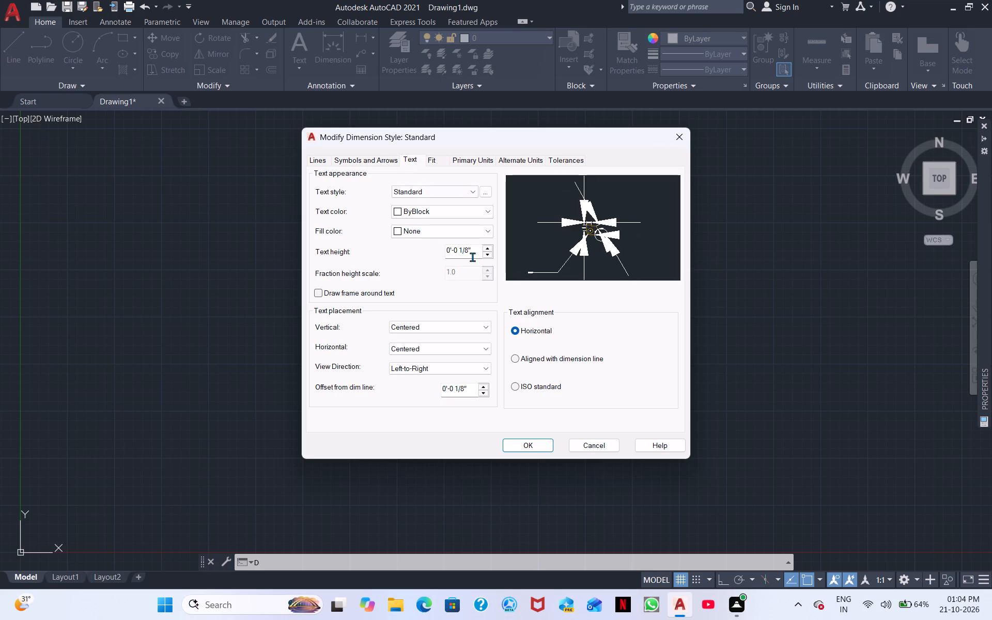
left_click_drag(474, 252, 424, 254)
key("BackSpace")
type("5\"")
Set the Standard dimension style's primary units to Architectural with a precision of 0'-0 1/2" and accept the style changes.
left_click(478, 163)
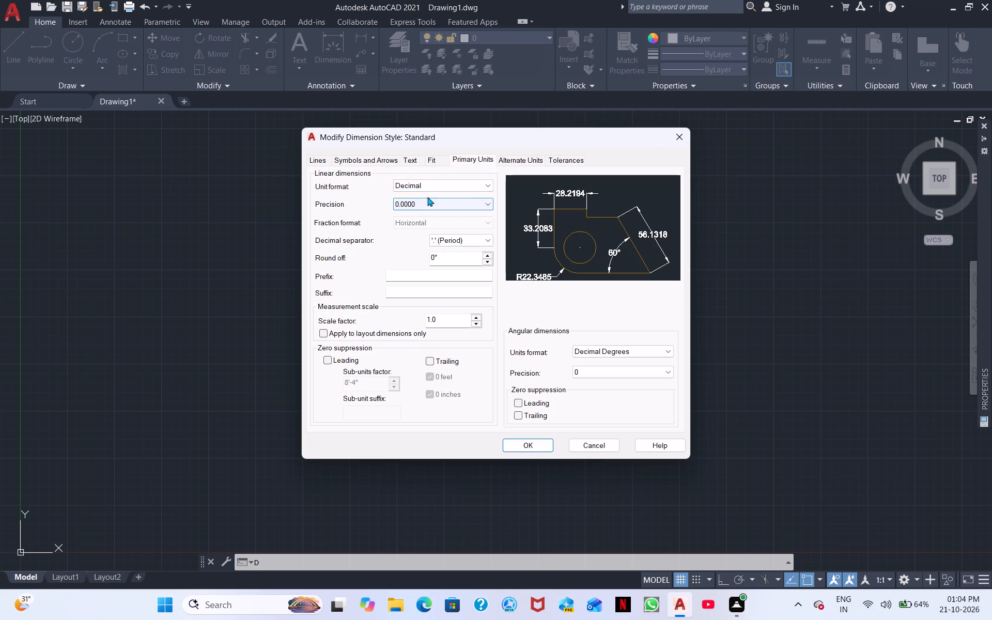
left_click(435, 180)
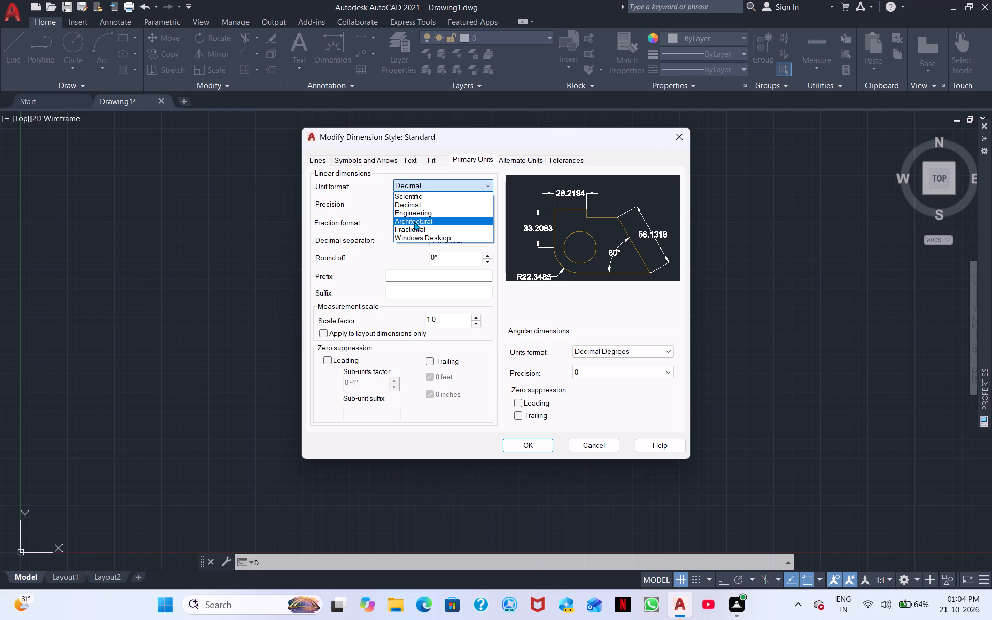
left_click(414, 222)
left_click(419, 200)
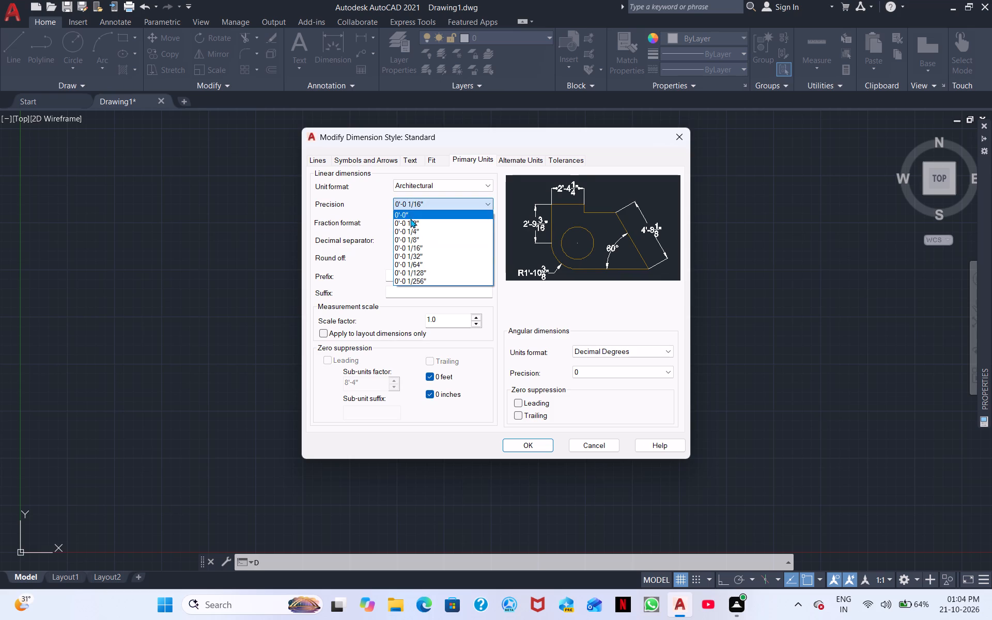
left_click(416, 220)
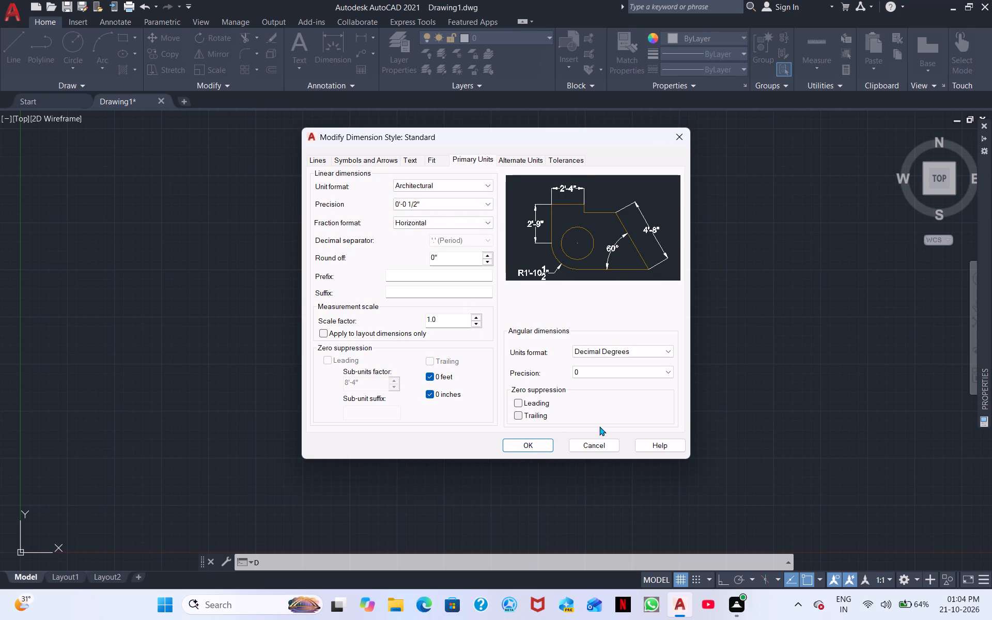
left_click(550, 443)
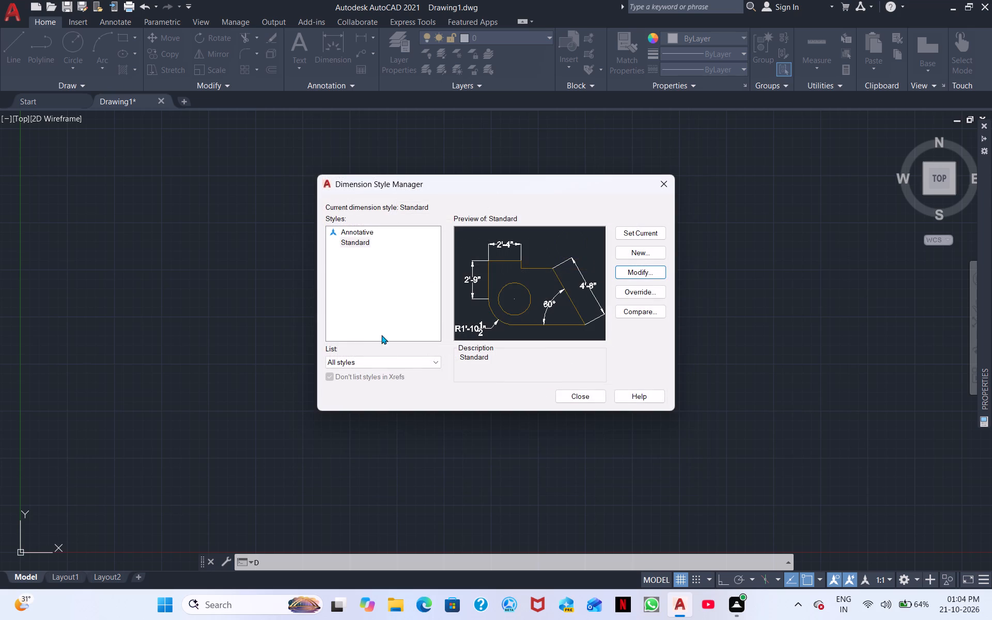
Set the Standard dimension style as current and close the Dimension Style Manager.
left_click(637, 226)
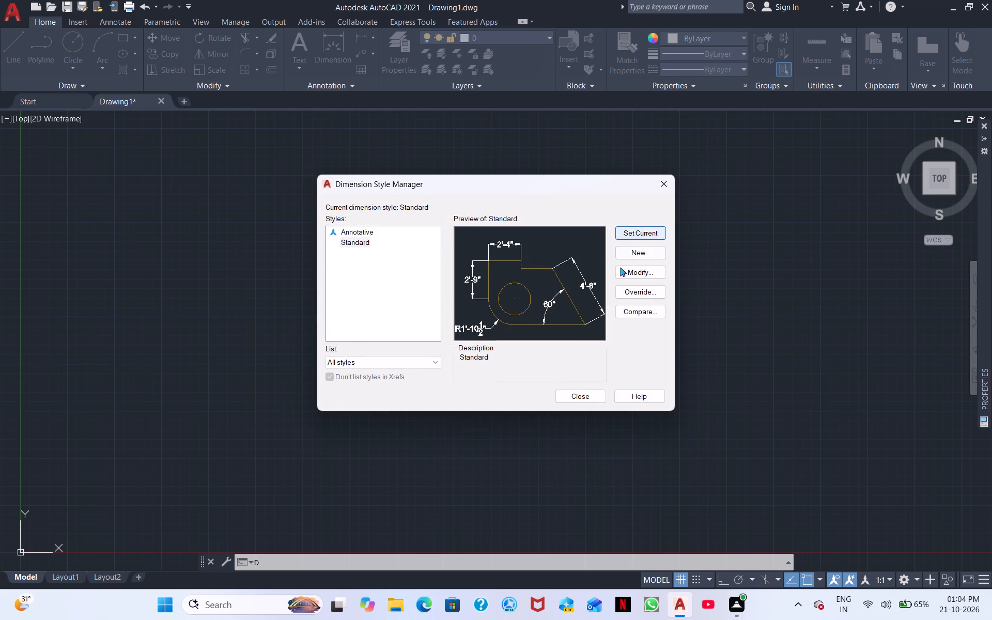
left_click(638, 232)
left_click(587, 392)
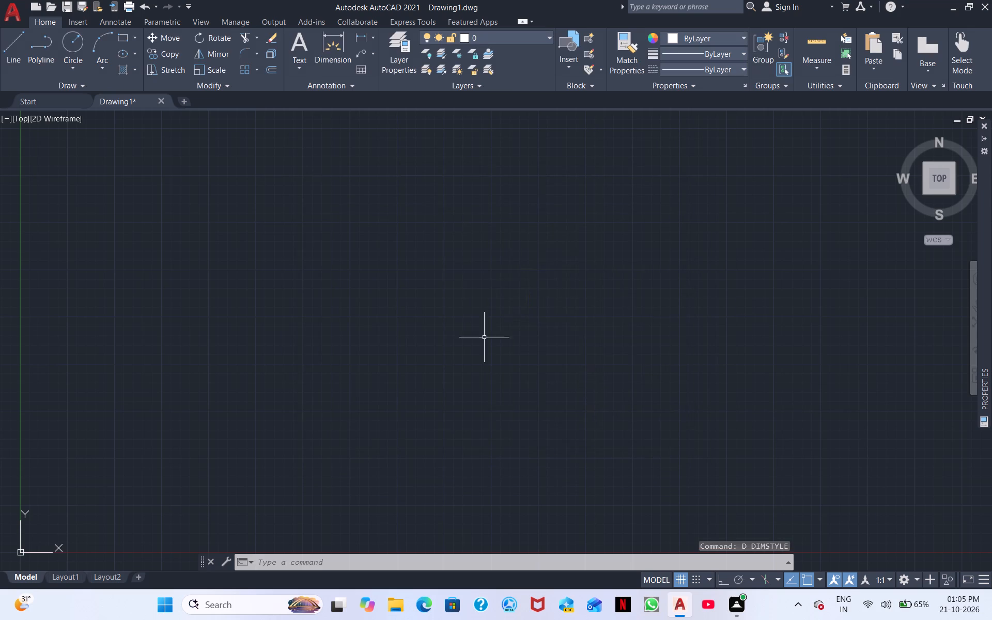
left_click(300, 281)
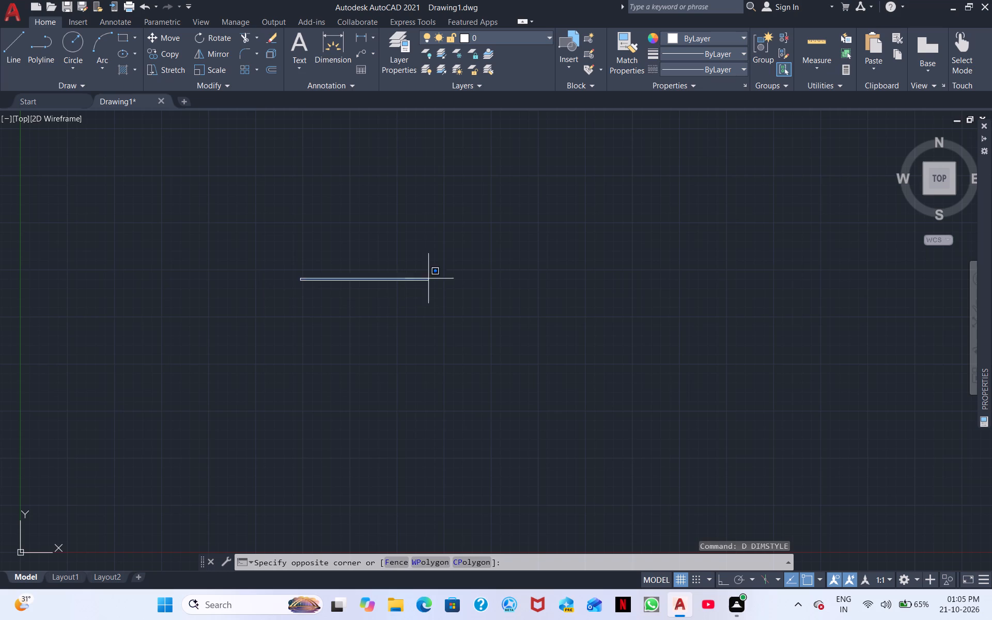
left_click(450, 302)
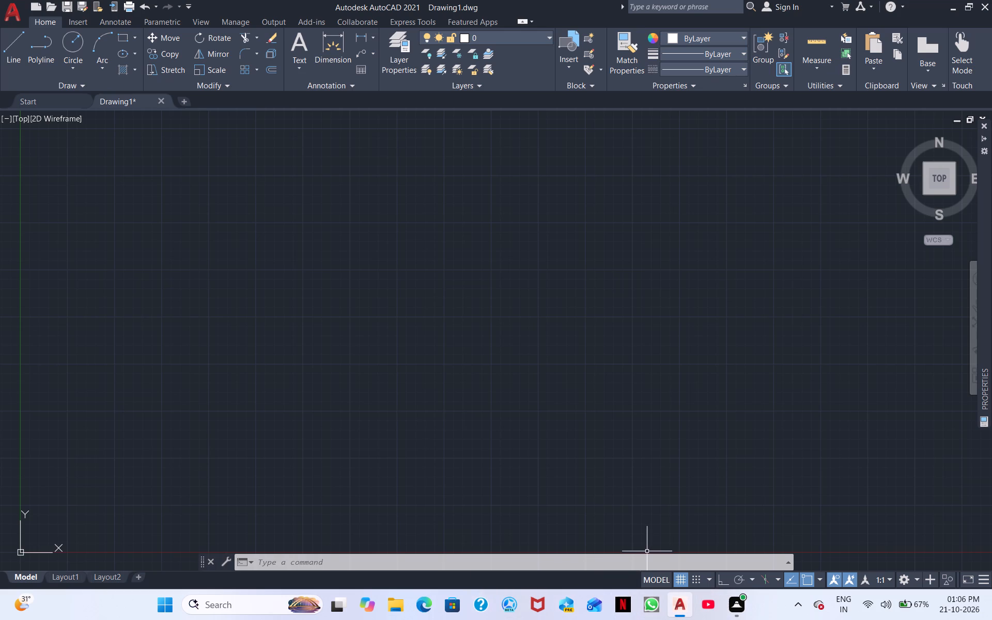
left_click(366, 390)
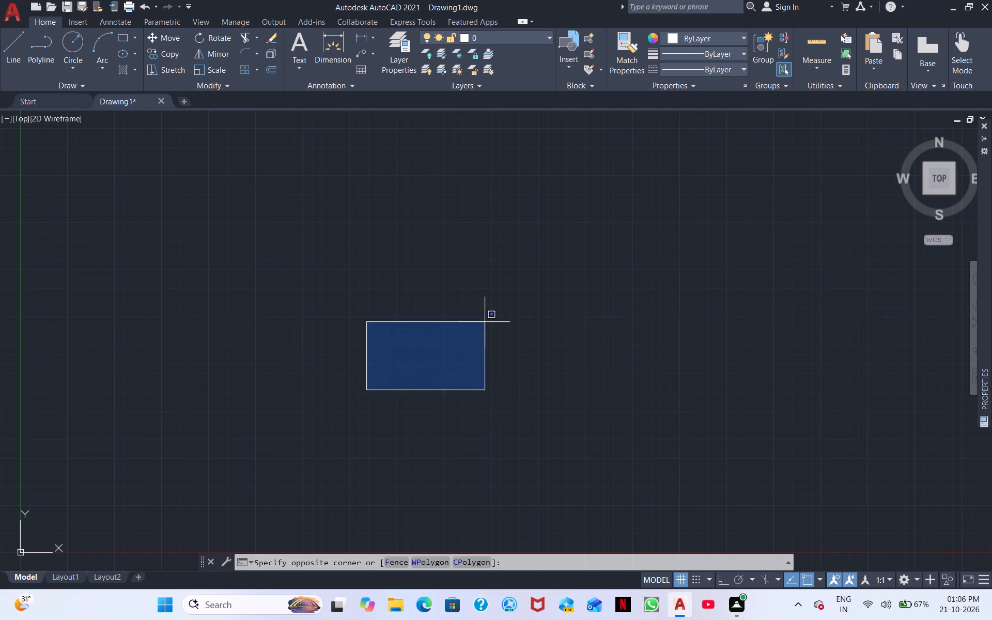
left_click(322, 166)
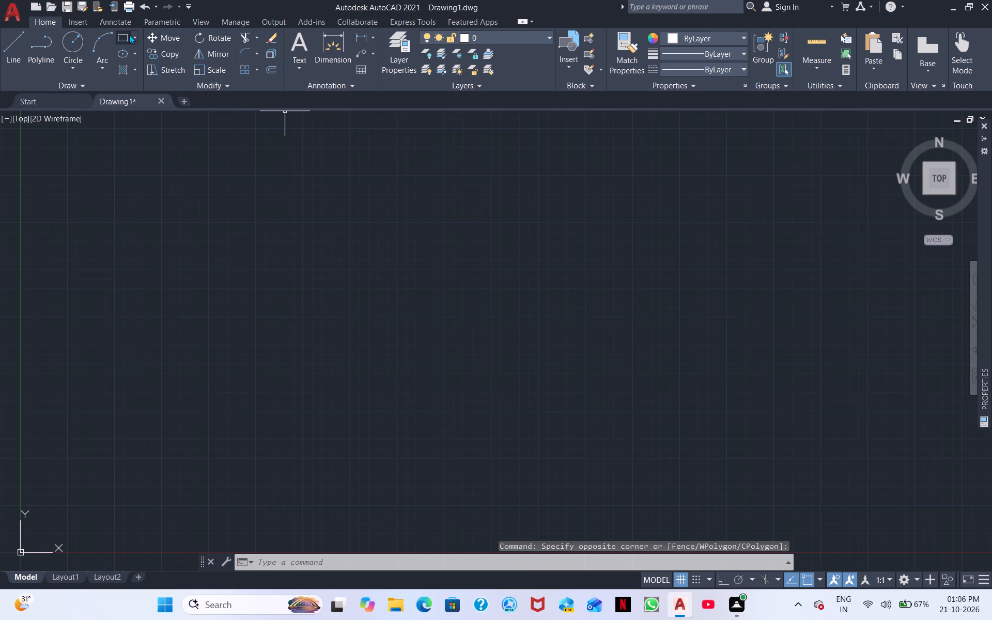
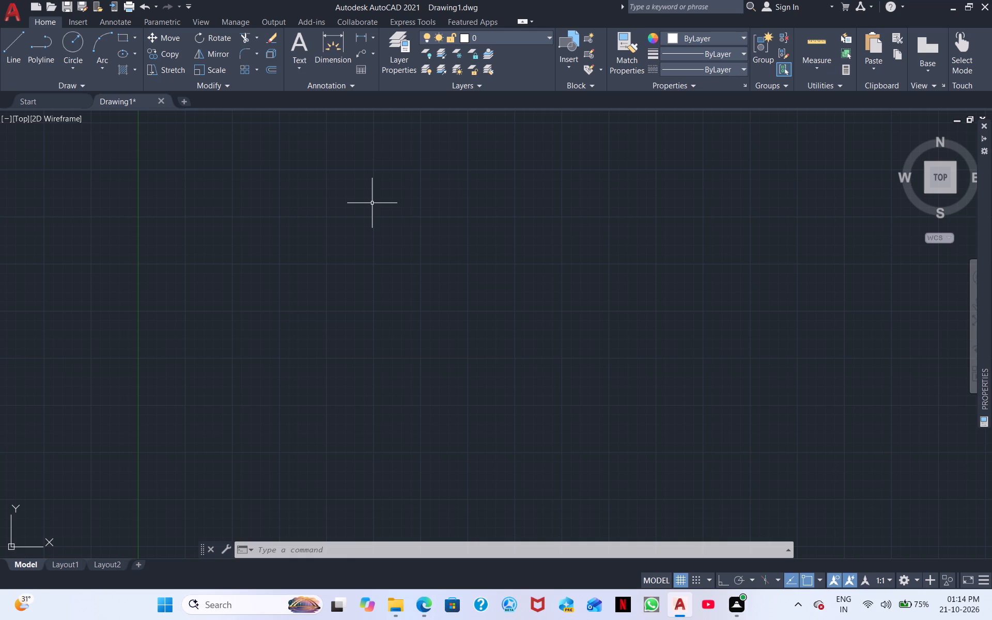
Draw one vertical construction line (XLINE) through a point in the empty drawing area, well clear of the green Y axis.
type("XL")
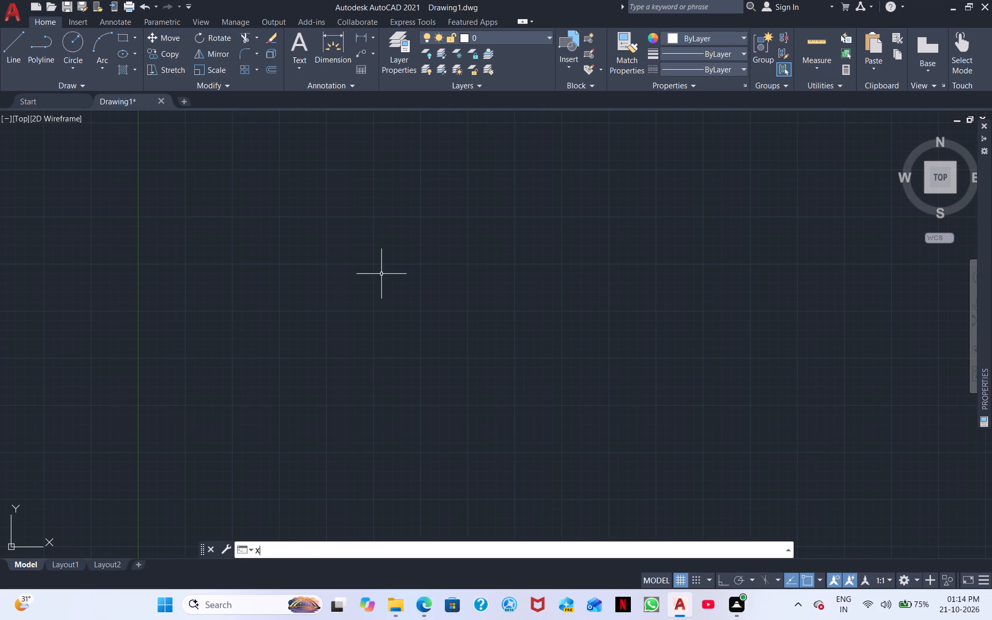
key("space")
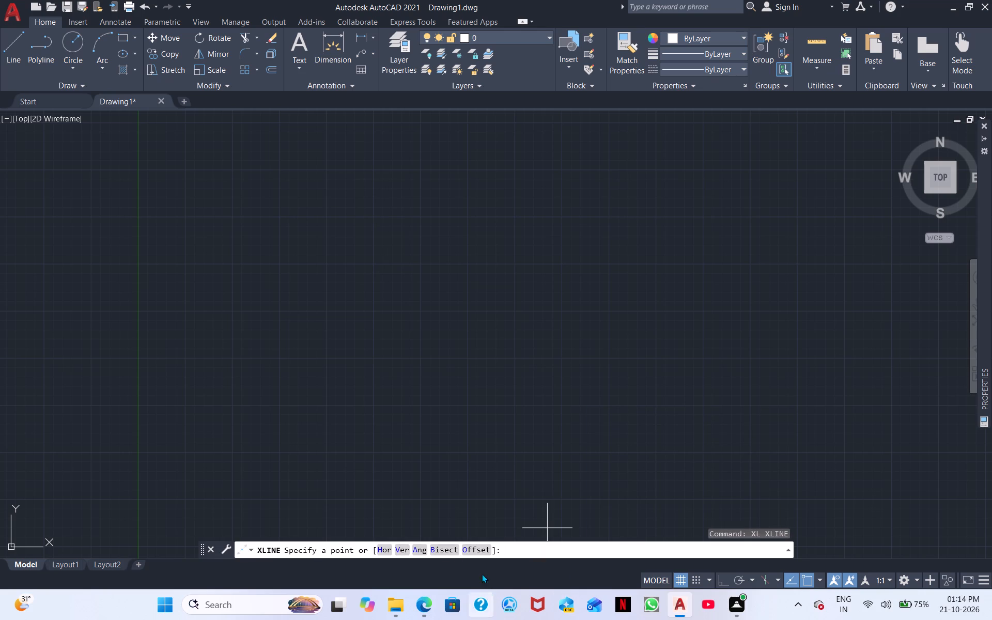
left_click(406, 553)
left_click(329, 450)
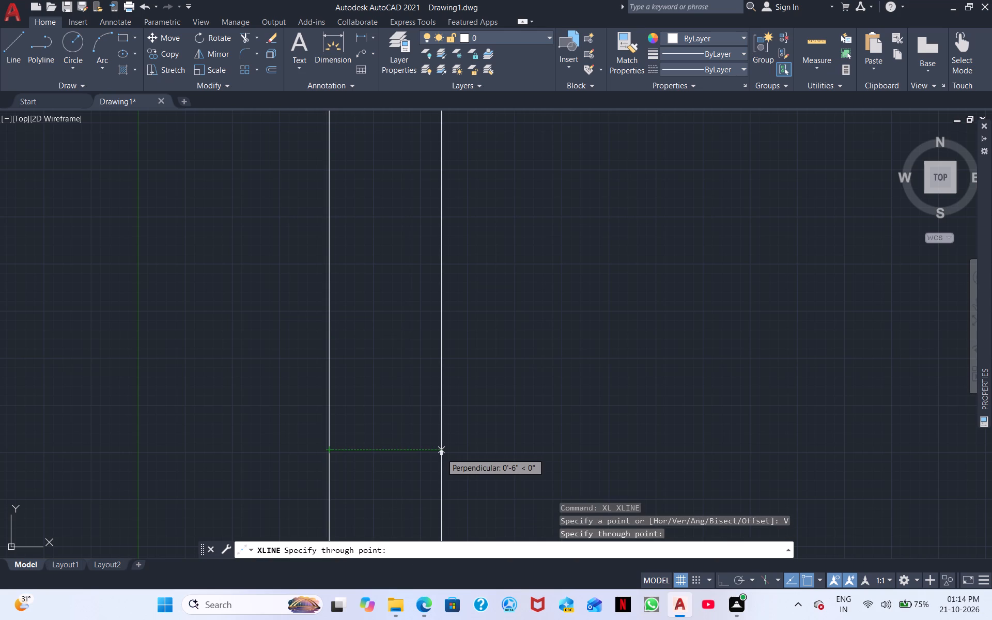
key("Escape")
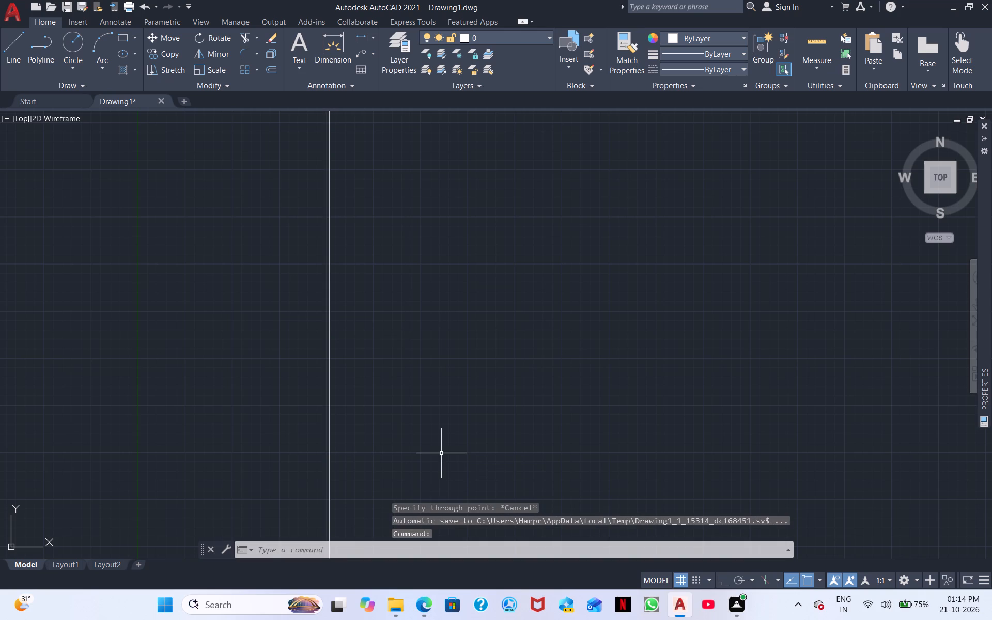
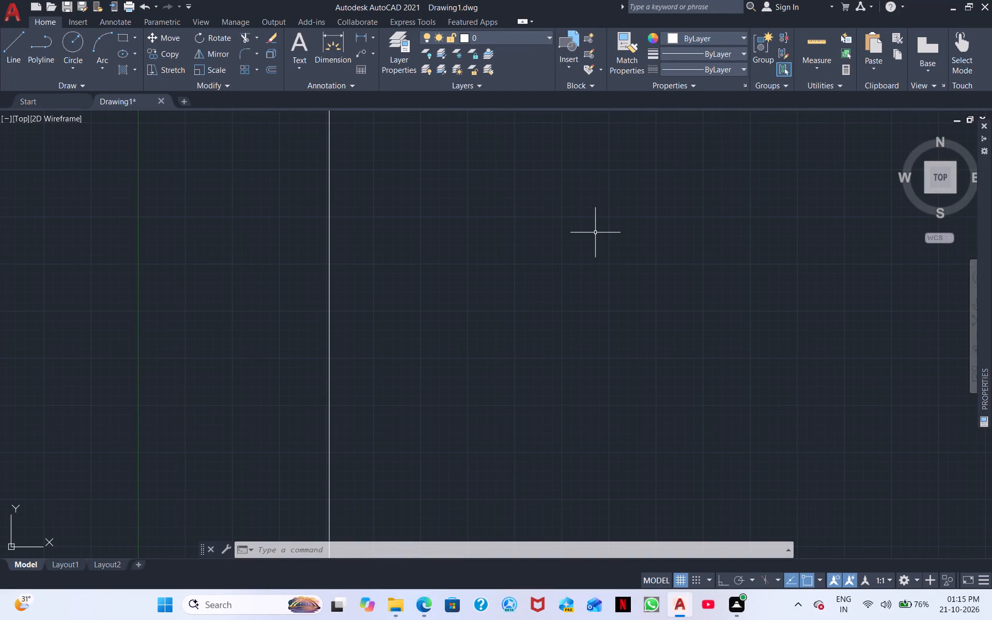
Offset the vertical construction line 9" to the side away from the green Y axis.
middle_click_drag(595, 233, 404, 271)
middle_click_drag(498, 323, 614, 384)
scroll(615, 384, "down", 1)
middle_click_drag(547, 330, 468, 366)
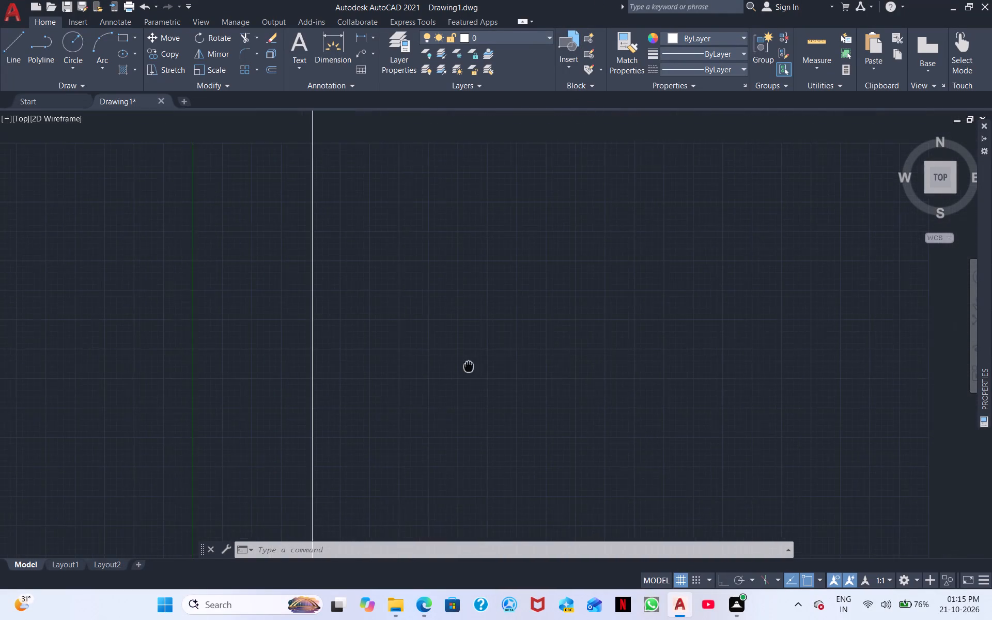
middle_click_drag(468, 366, 465, 367)
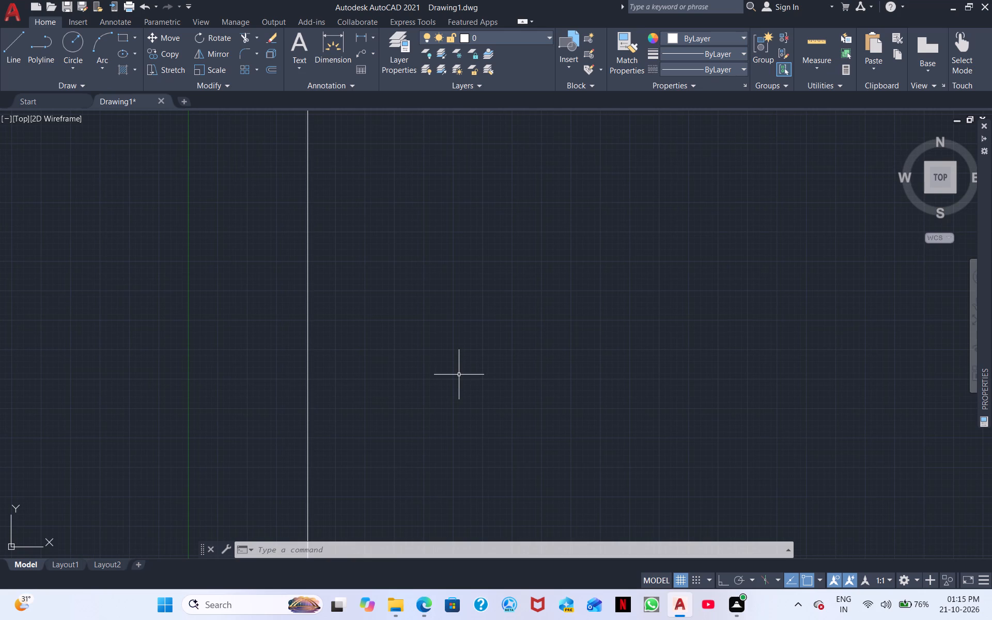
type("O")
key("space")
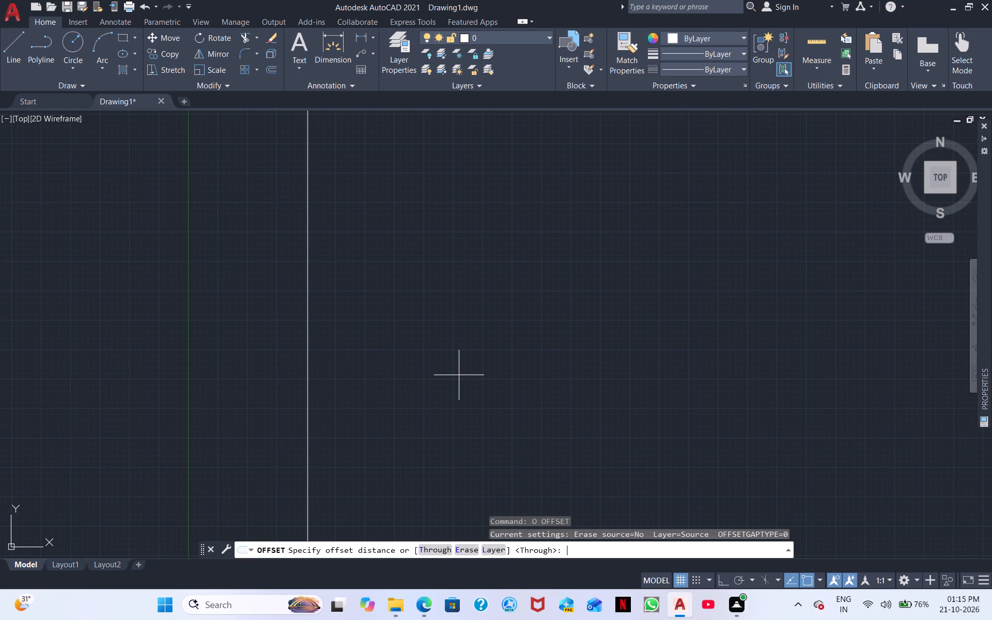
type("9\"")
key("space")
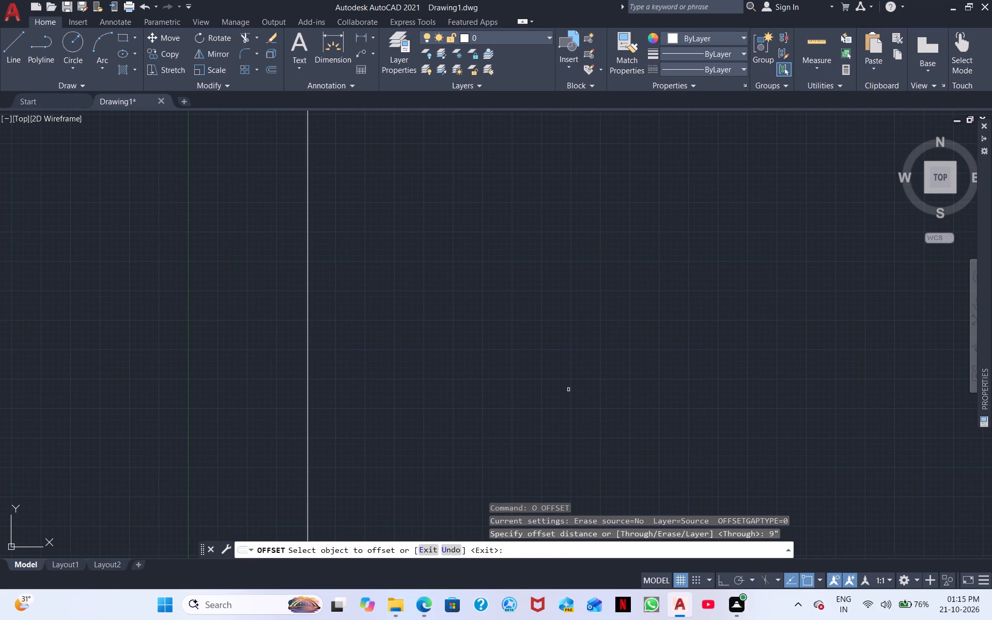
left_click(307, 456)
left_click(361, 452)
scroll(453, 397, "down", 2)
scroll(612, 367, "down", 2)
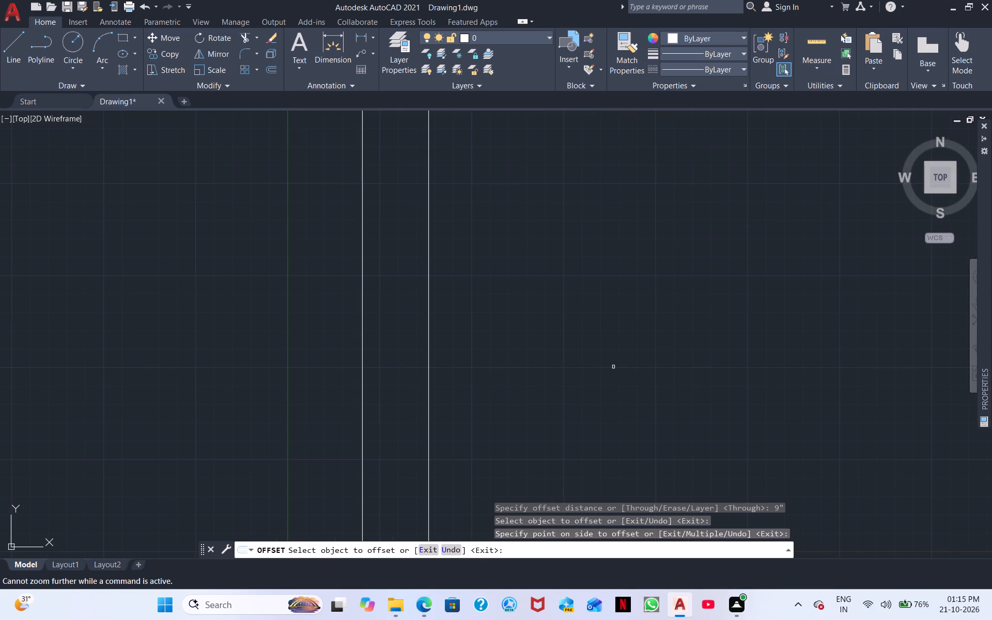
scroll(623, 361, "down", 5)
right_click(662, 345)
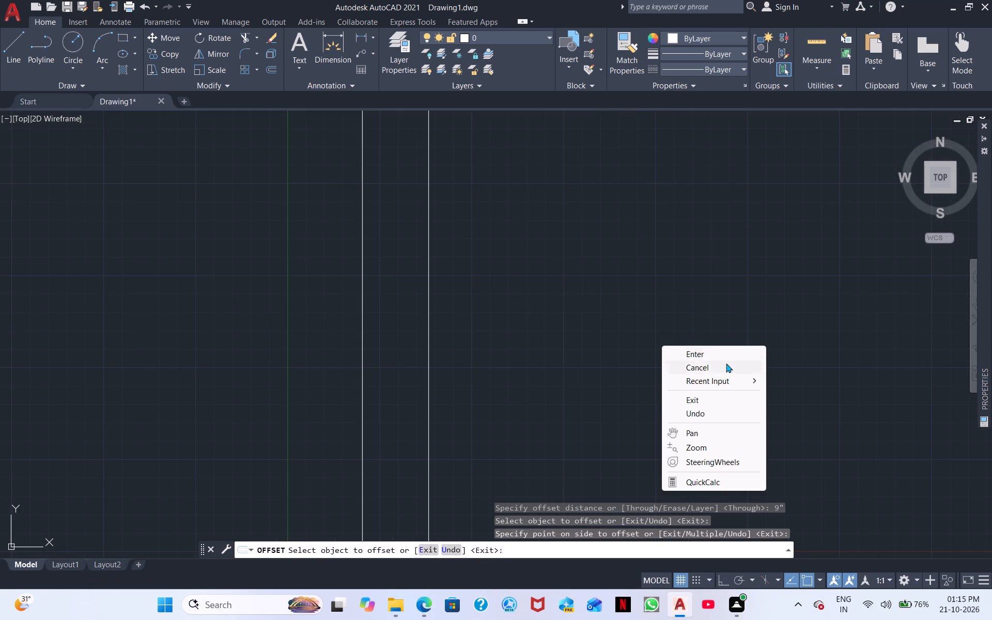
left_click(713, 359)
Offset the second vertical construction line, the one farther from the Y axis, by 20'8" in the positive X direction.
scroll(639, 359, "down", 3)
middle_click_drag(679, 354, 536, 386)
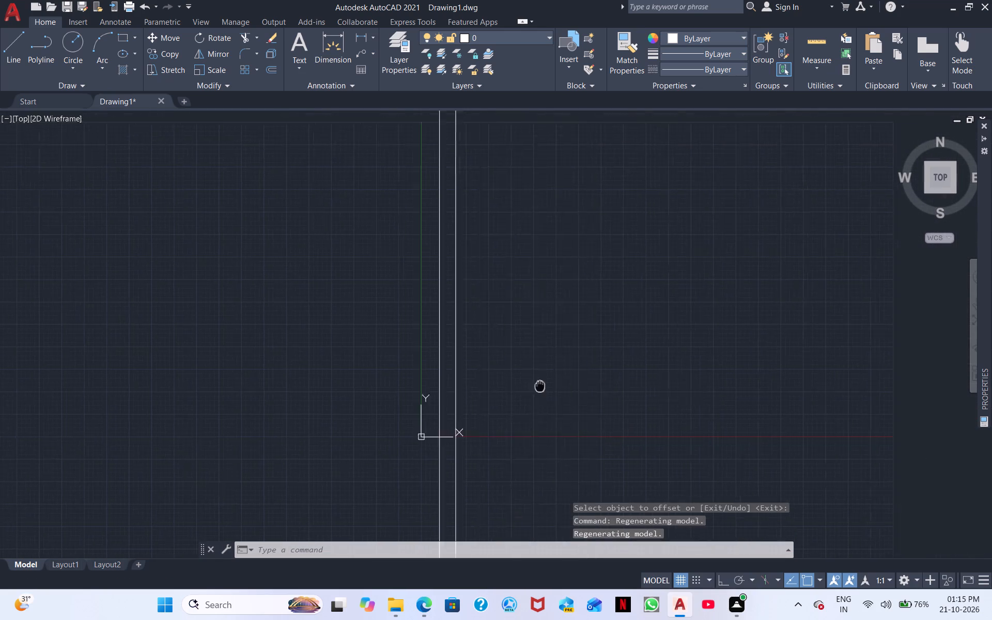
middle_click_drag(536, 386, 311, 388)
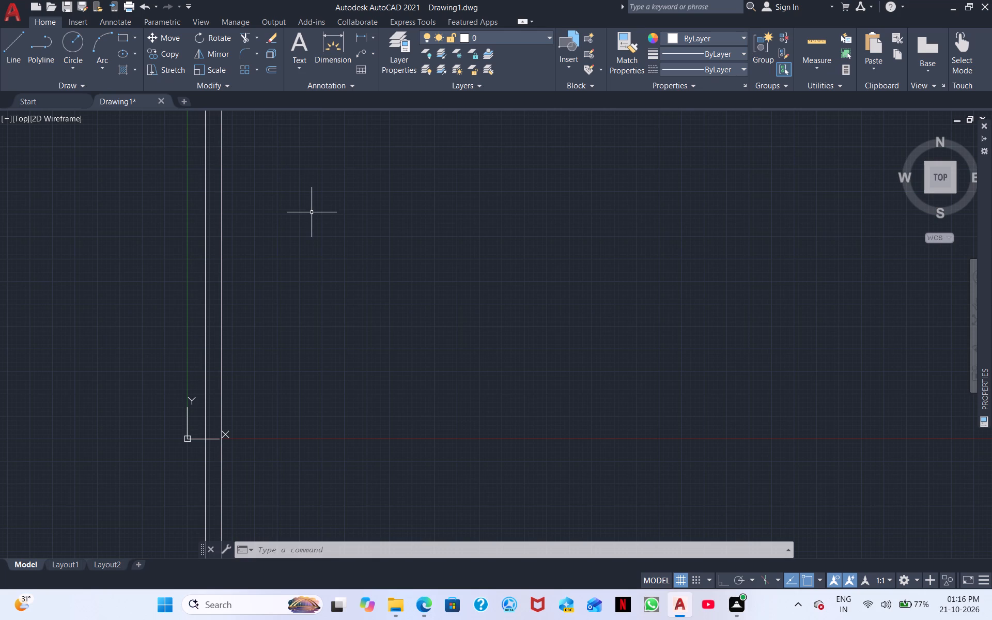
type("O")
key("space")
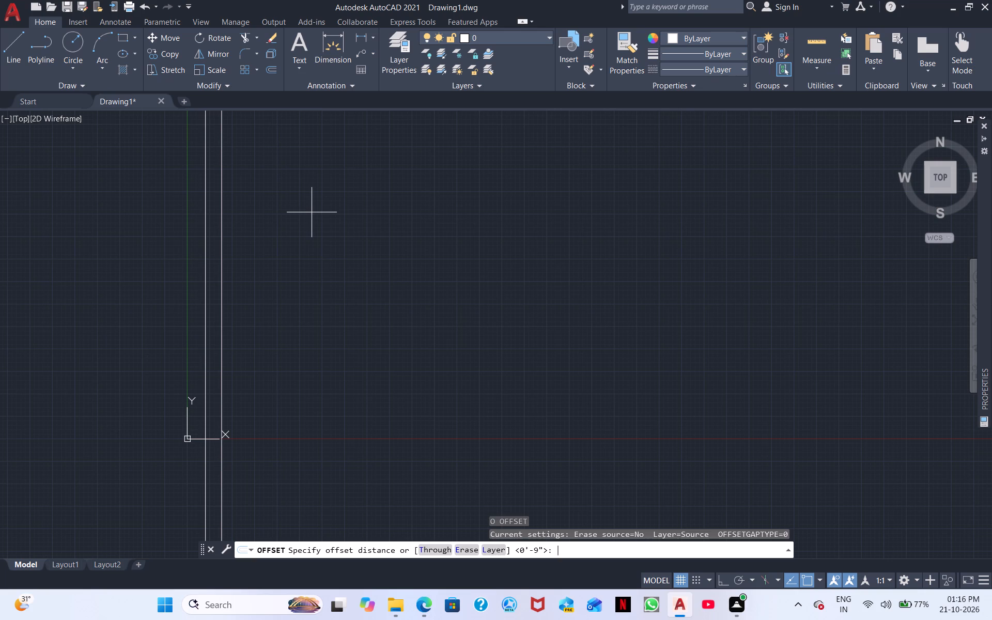
type("20'")
key("9")
key("BackSpace")
type("8\"")
key("space")
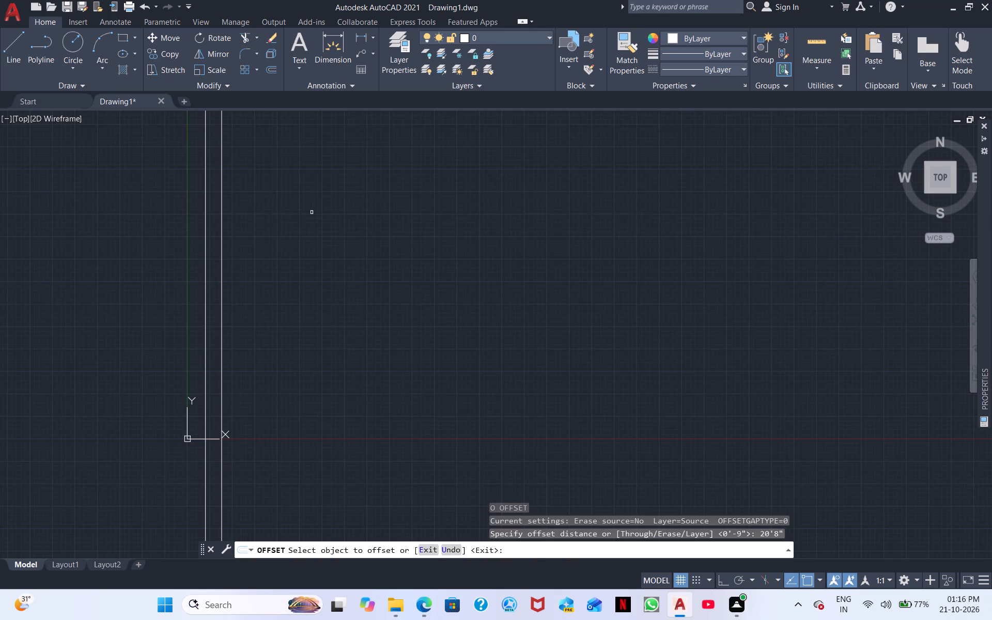
left_click(220, 297)
left_click_drag(361, 293, 370, 296)
scroll(631, 263, "down", 2)
middle_click_drag(671, 280, 467, 297)
scroll(486, 291, "down", 1)
middle_click(504, 302)
middle_click_drag(513, 306, 521, 310)
scroll(519, 309, "down", 1)
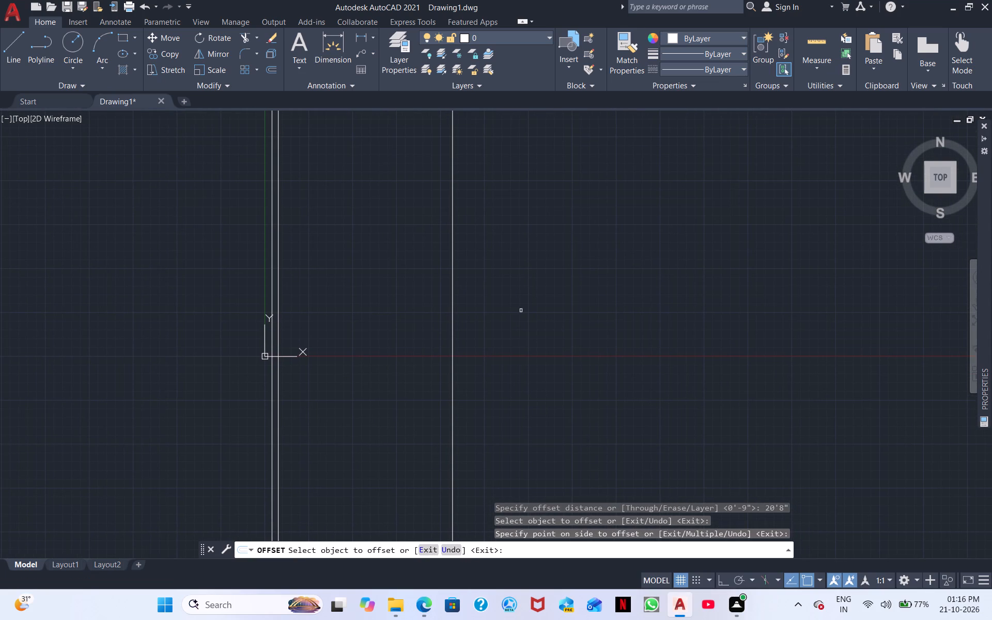
With Ortho on, draw a 50' horizontal line in positive X from the second vertical construction line, across the third one.
left_click(12, 38)
scroll(282, 287, "up", 3)
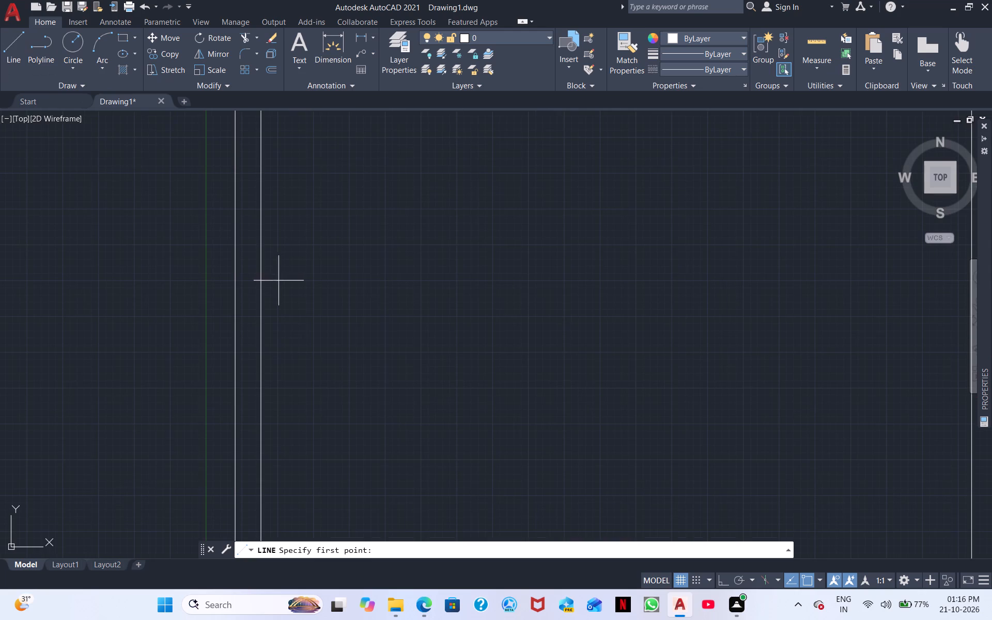
left_click(260, 286)
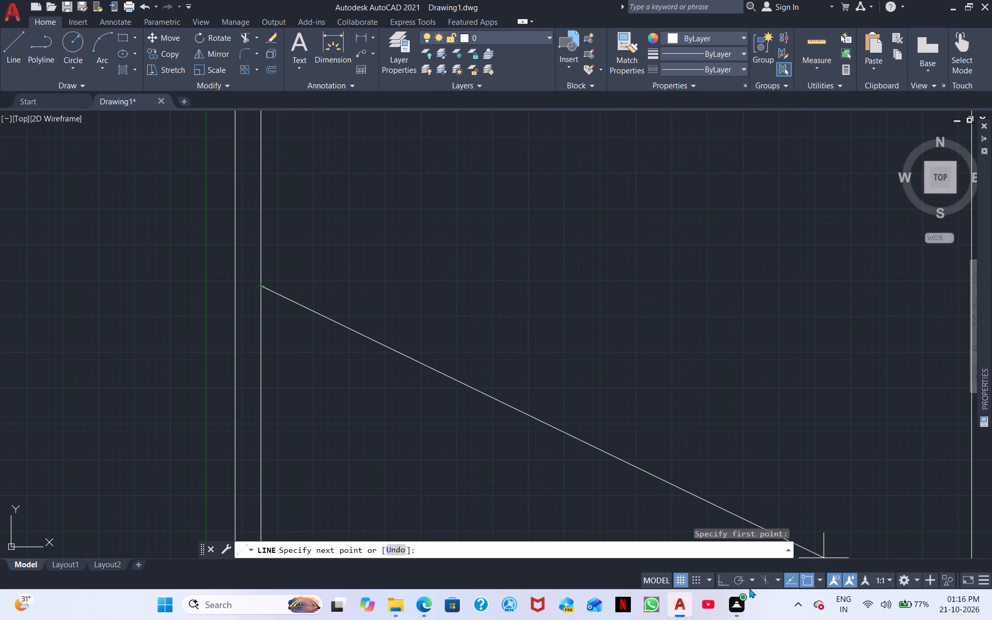
left_click(719, 577)
scroll(755, 443, "down", 2)
middle_click_drag(792, 410, 792, 410)
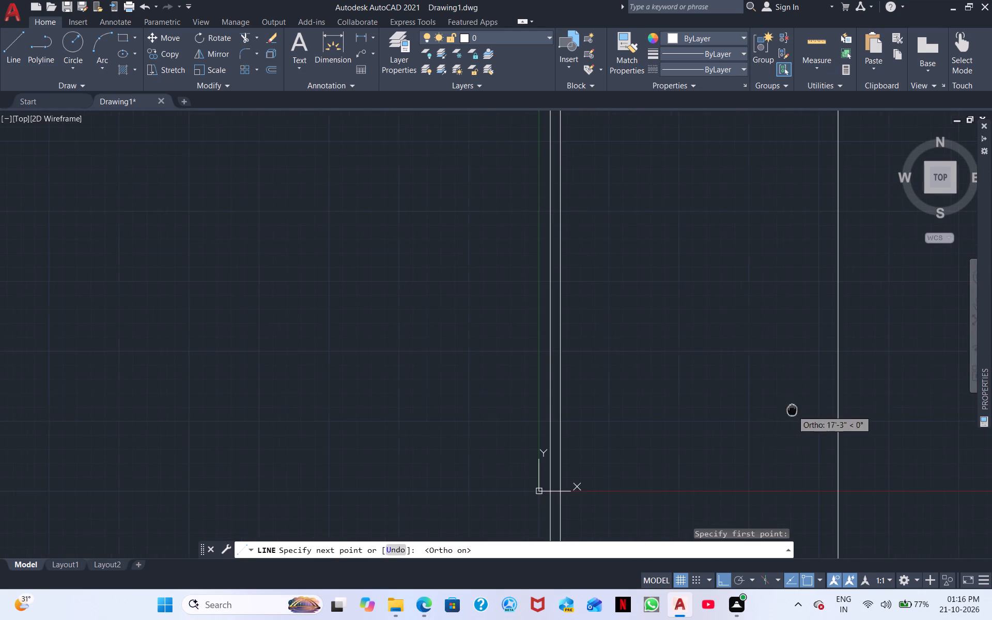
middle_click_drag(792, 410, 466, 372)
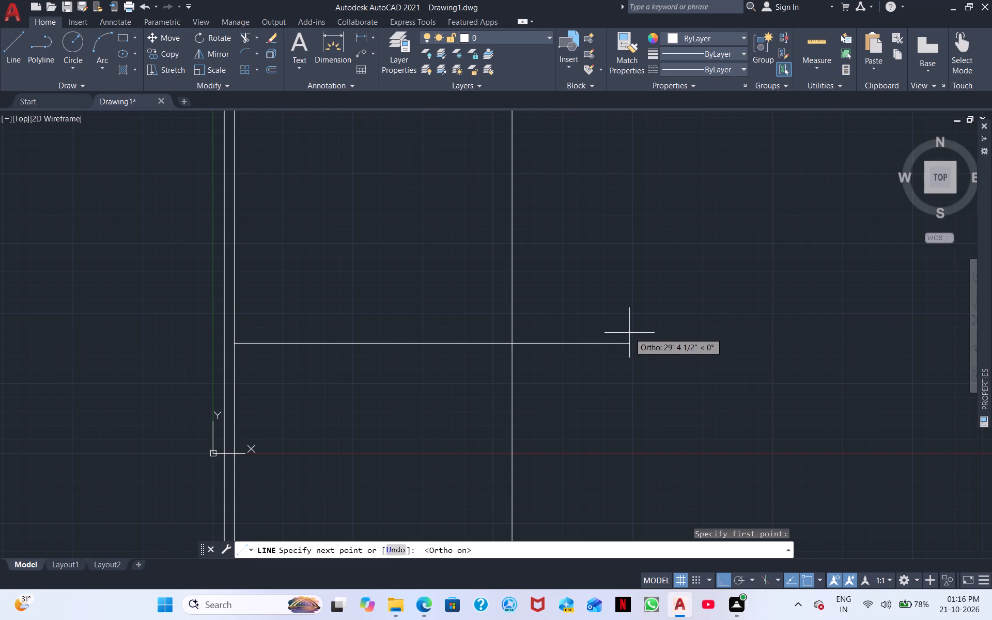
type("50'")
key("Return")
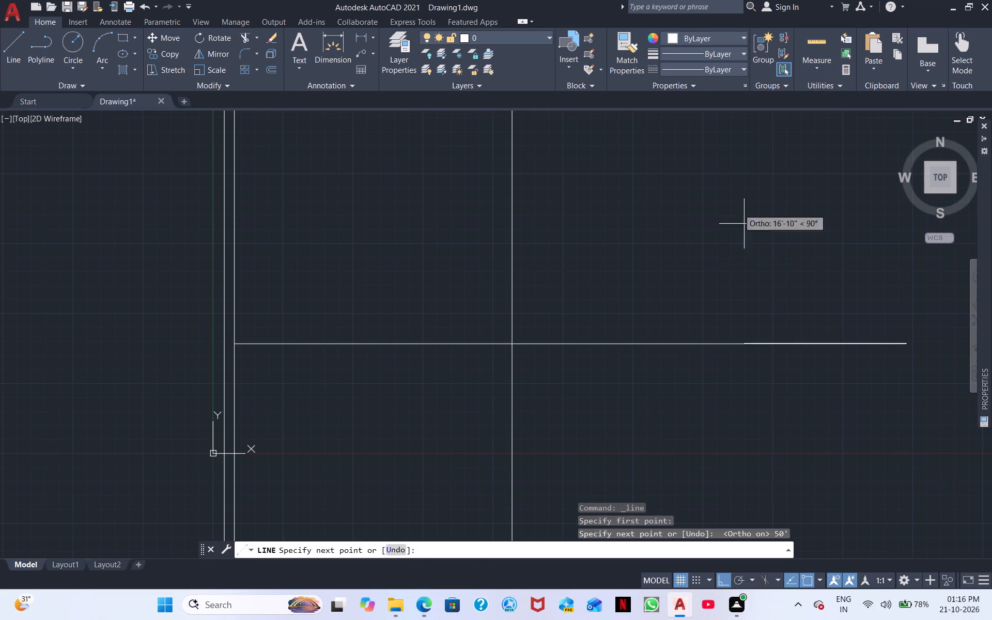
left_click(924, 369)
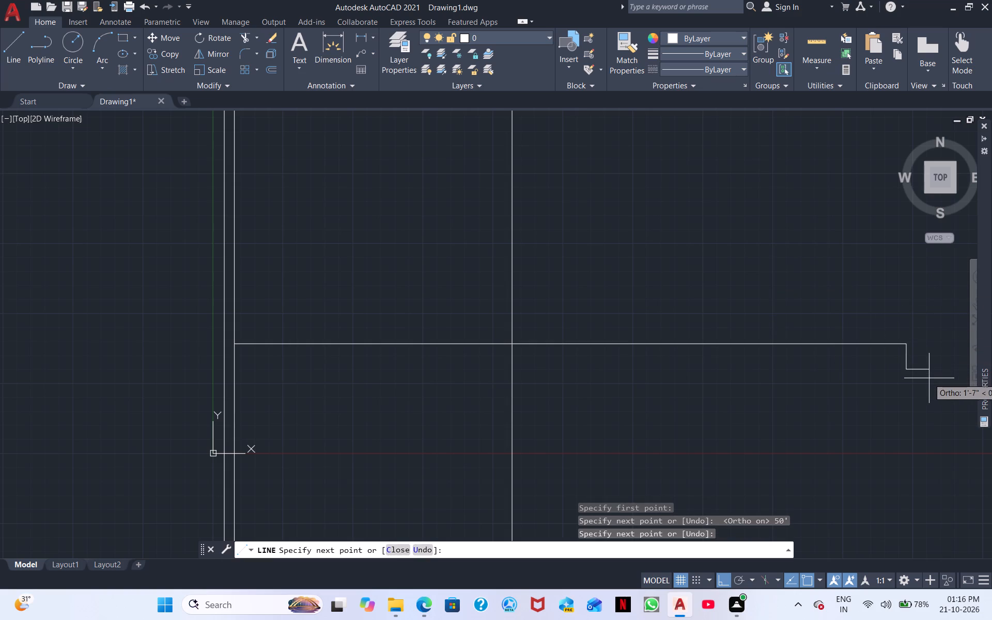
right_click(924, 373)
left_click(935, 378)
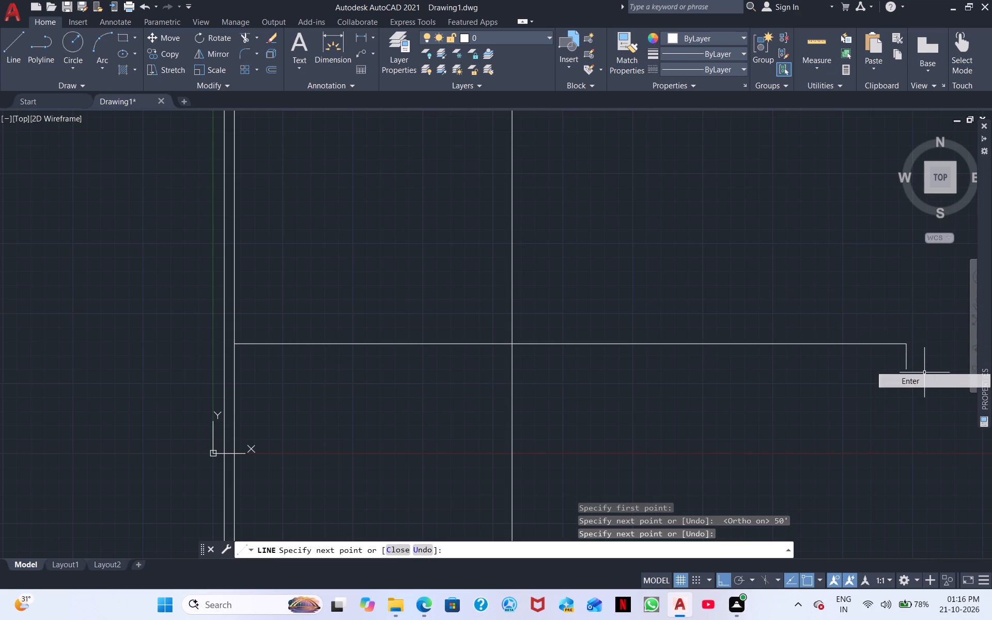
Erase the short stray vertical segment at the far end of the 50' horizontal line.
left_click(907, 357)
right_click(927, 322)
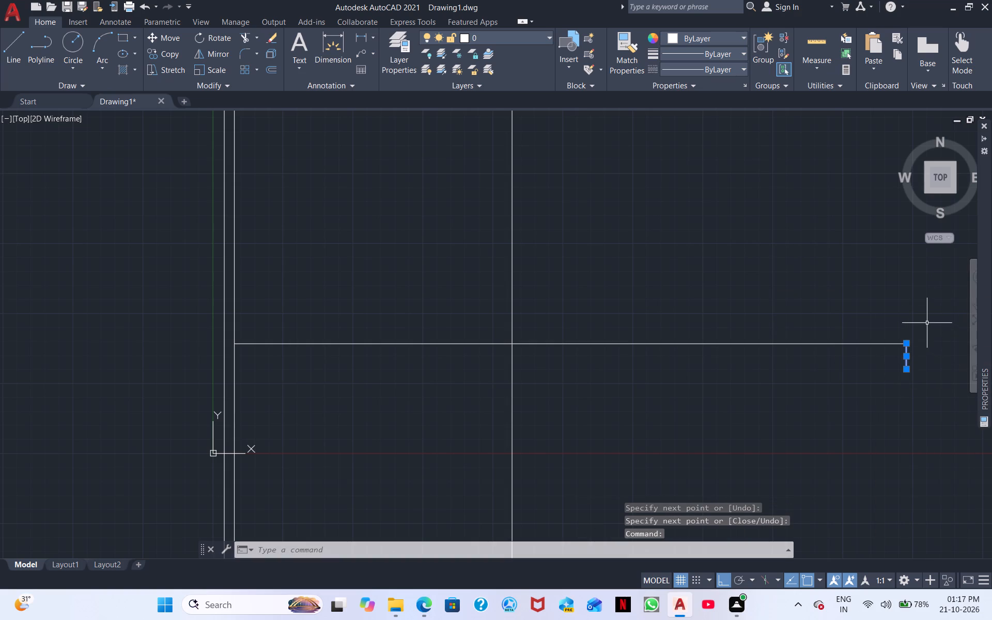
left_click(882, 82)
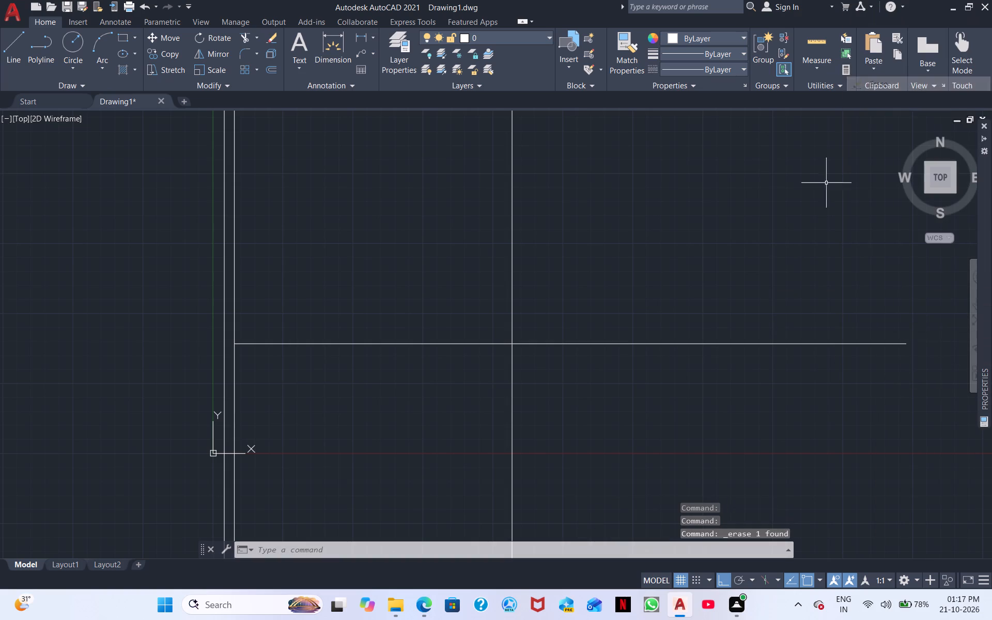
Draw a vertical construction line (XLINE, Ver) through the far endpoint of the 50' horizontal line.
middle_click_drag(633, 303, 577, 263)
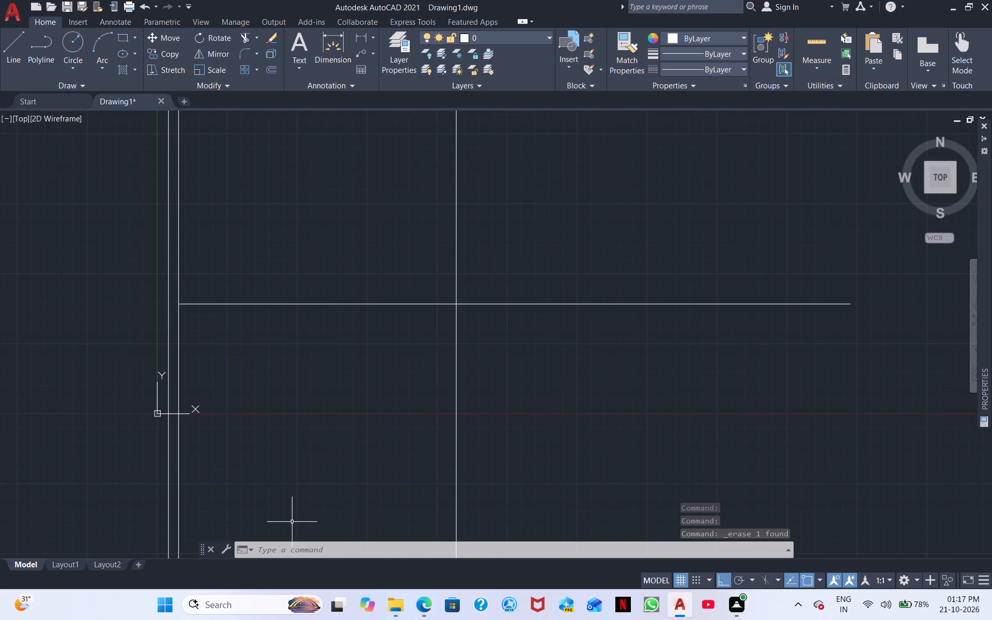
key("x")
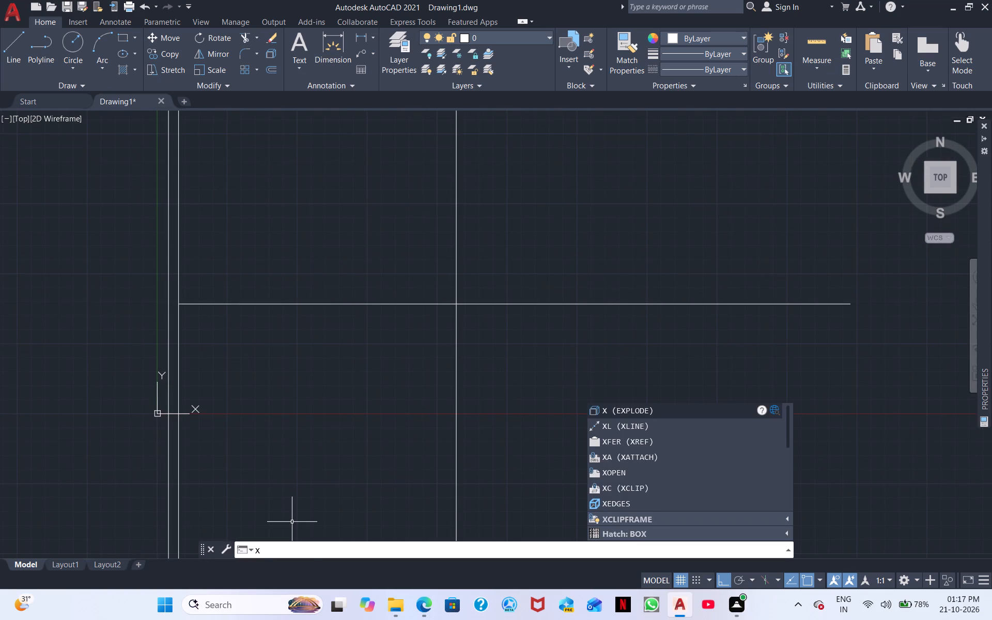
type("L")
key("space")
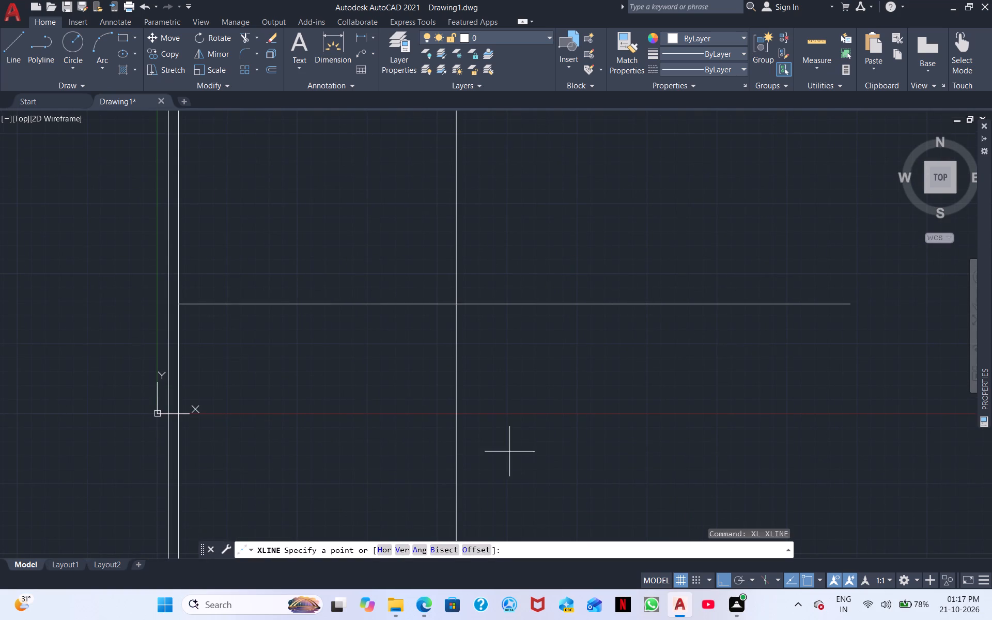
left_click(397, 549)
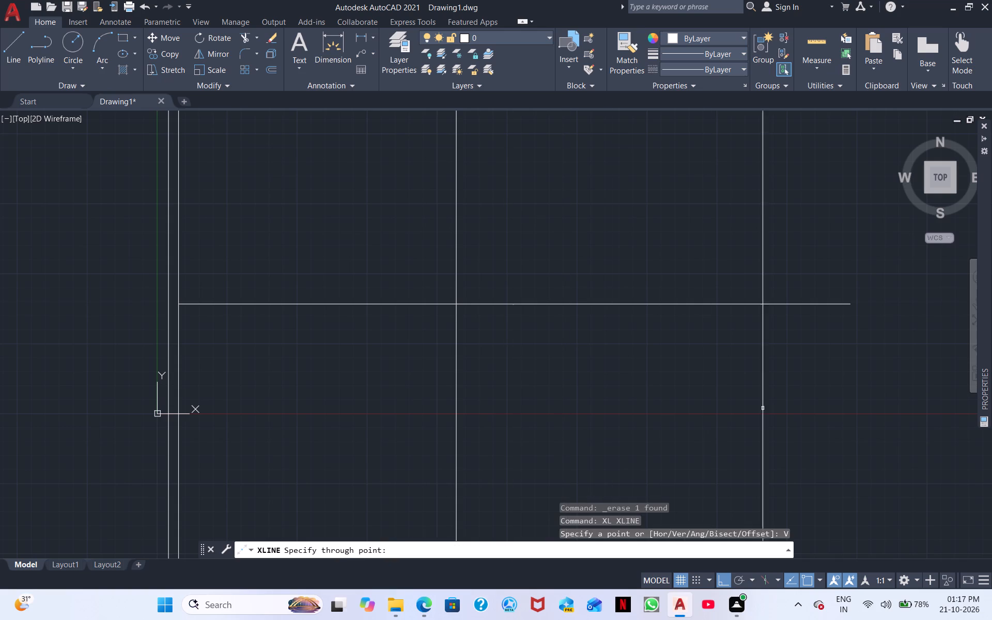
left_click(853, 302)
right_click_drag(776, 412, 770, 418)
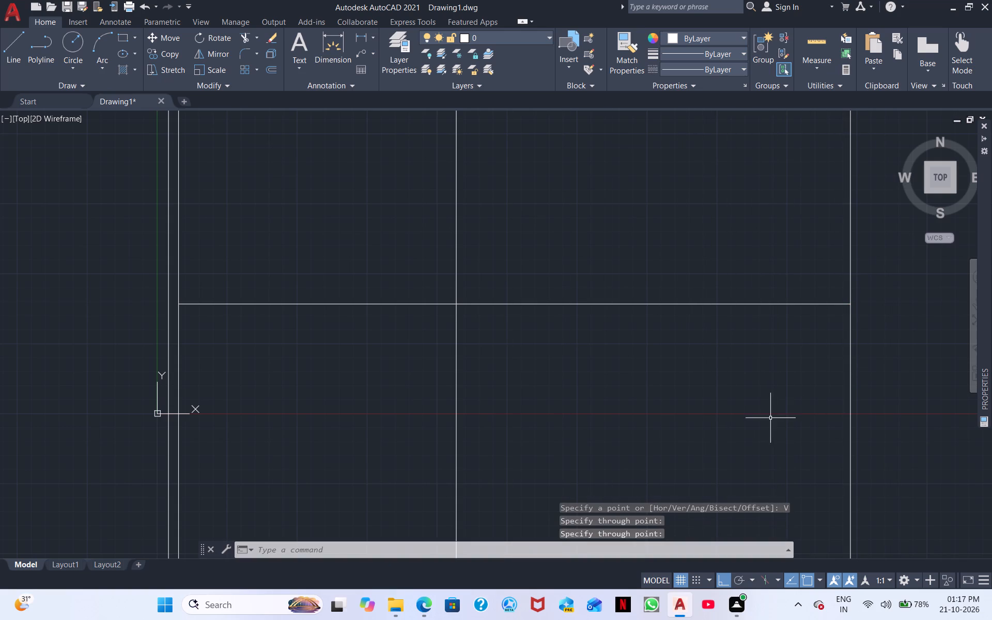
Offset the new vertical construction line at the end of the 50' line by 9" inward, toward the Y axis.
type("O")
key("space")
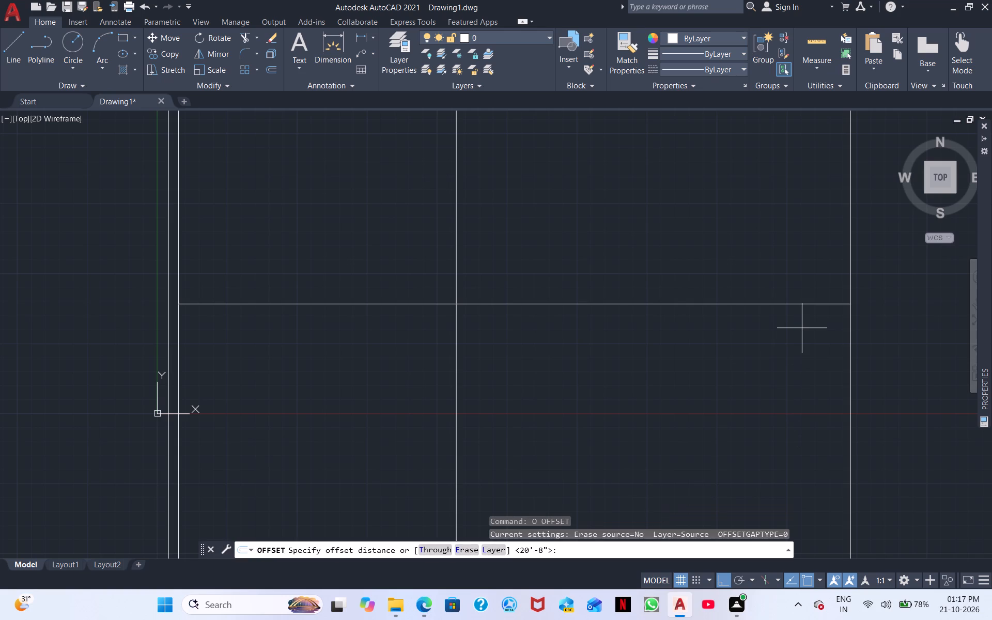
key("9")
key("shift+quotedbl")
key("Return")
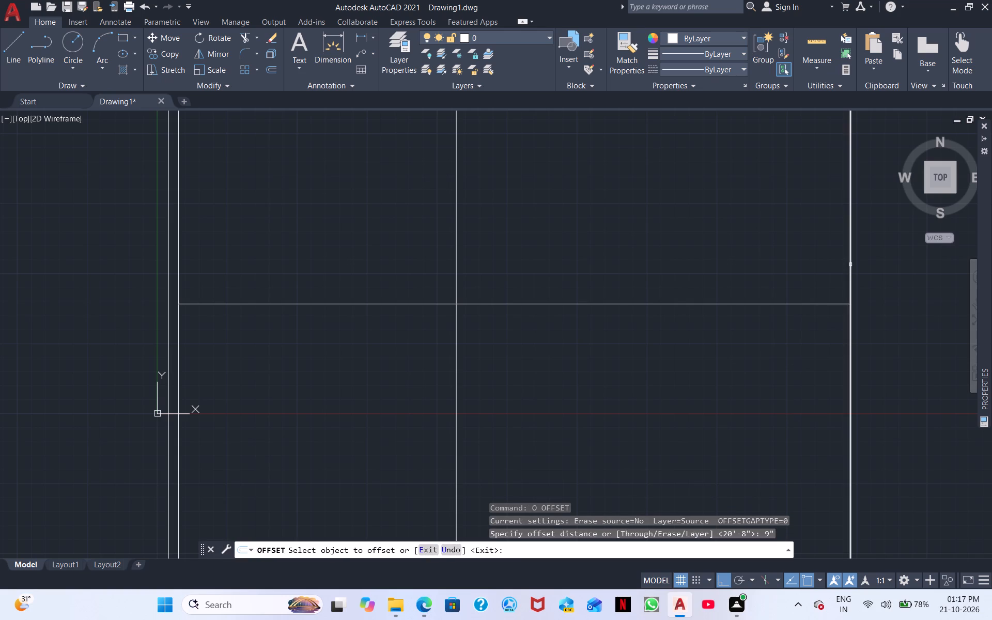
left_click(850, 265)
left_click(839, 267)
middle_click_drag(669, 262, 638, 275)
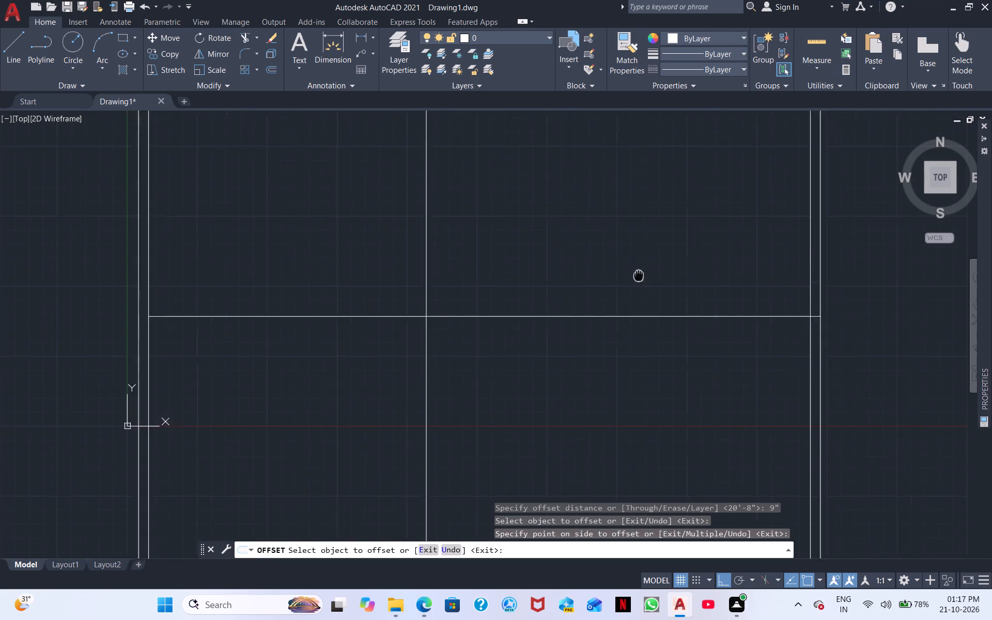
middle_click_drag(638, 275, 601, 284)
scroll(601, 285, "down", 1)
middle_click_drag(599, 280, 626, 250)
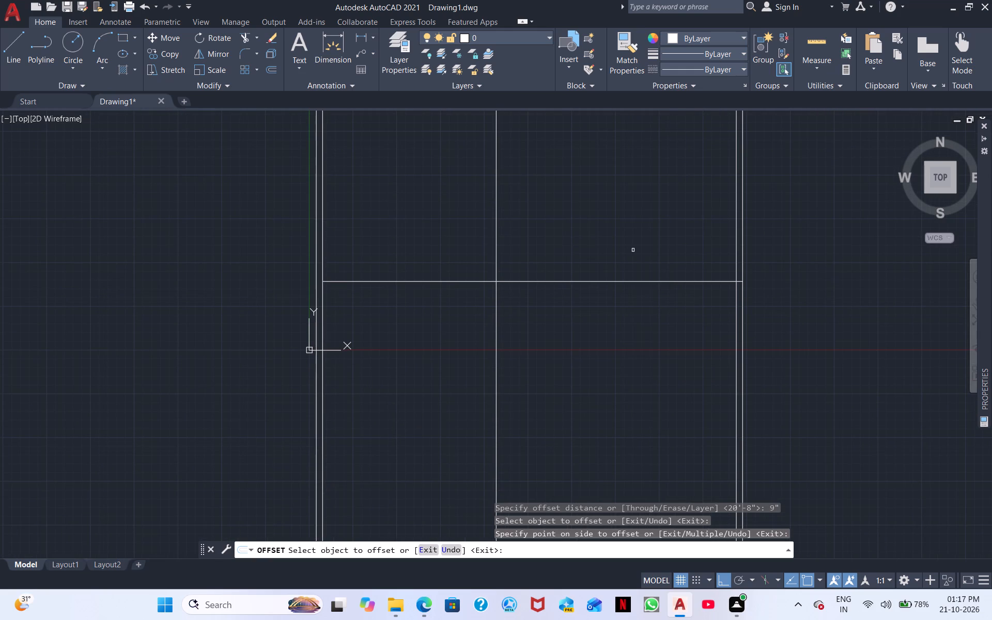
key("Escape")
Offset the inner vertical construction line of the far wall by 16'1" toward the Y axis.
key("space")
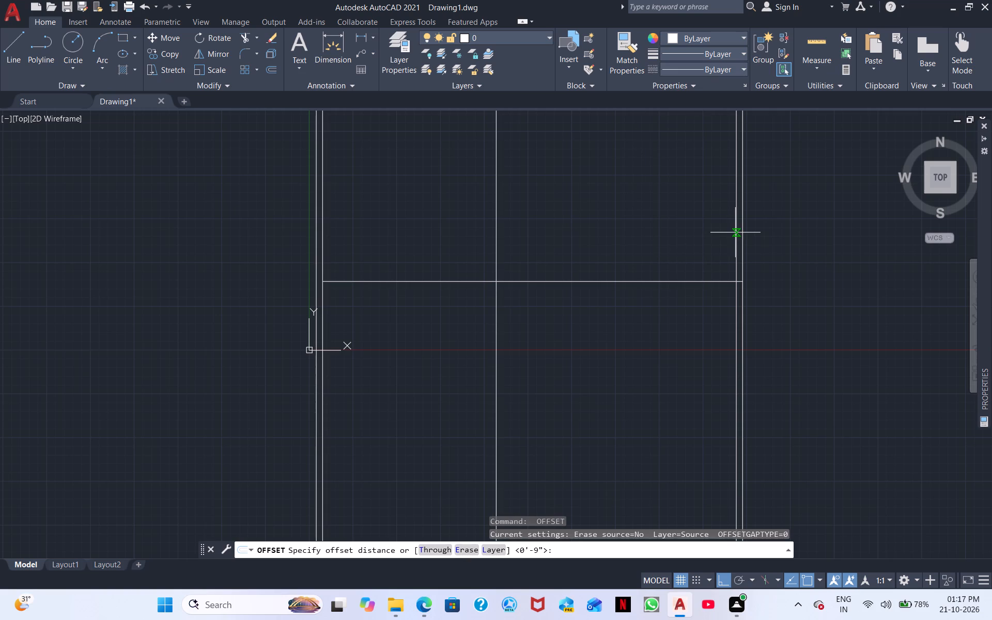
key("space")
key("space")
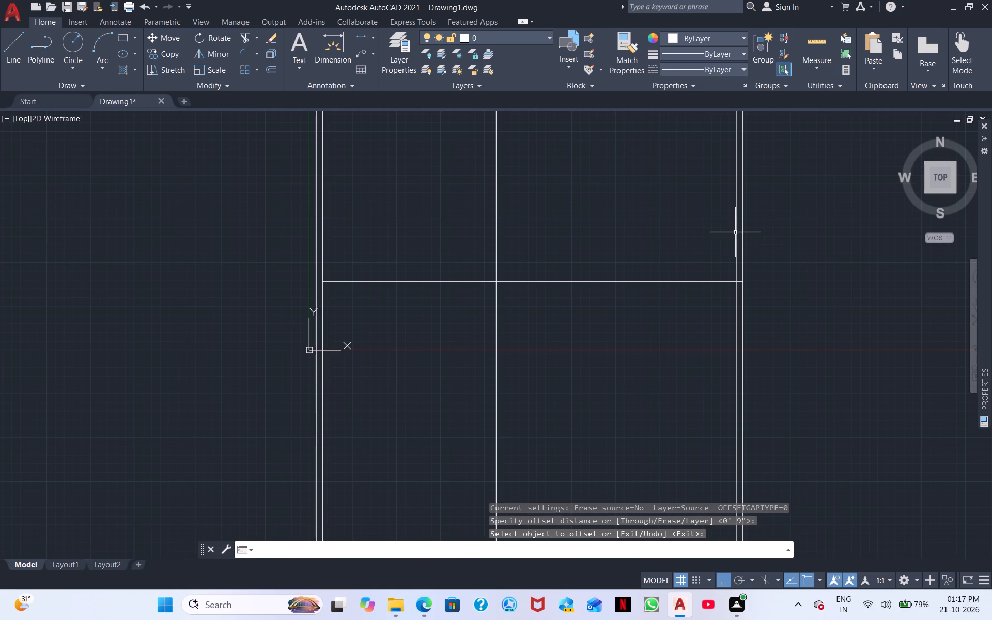
key("space")
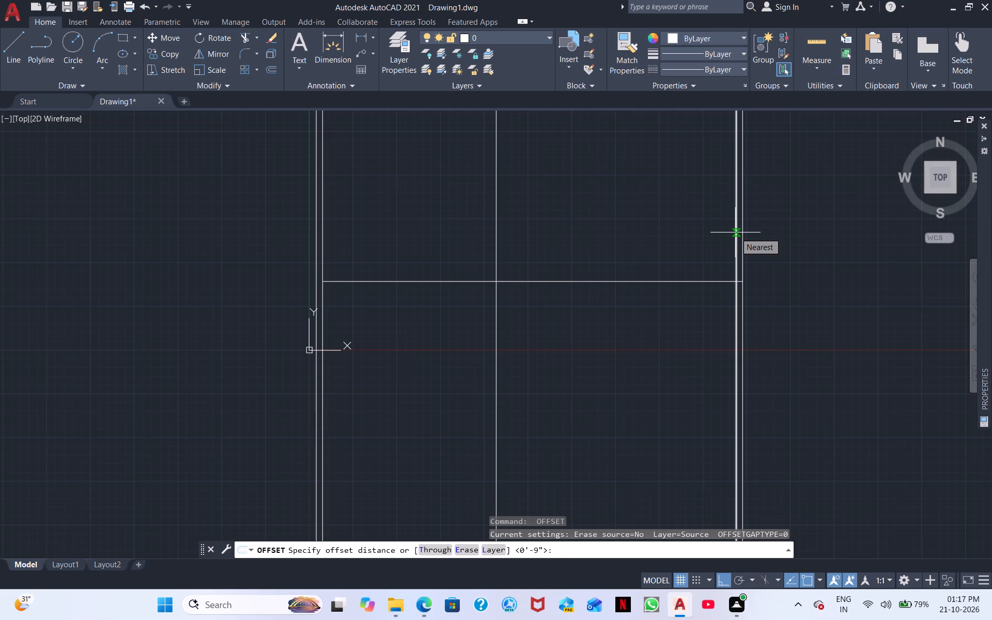
type("16")
key("apostrophe")
type("1\"")
key("Return")
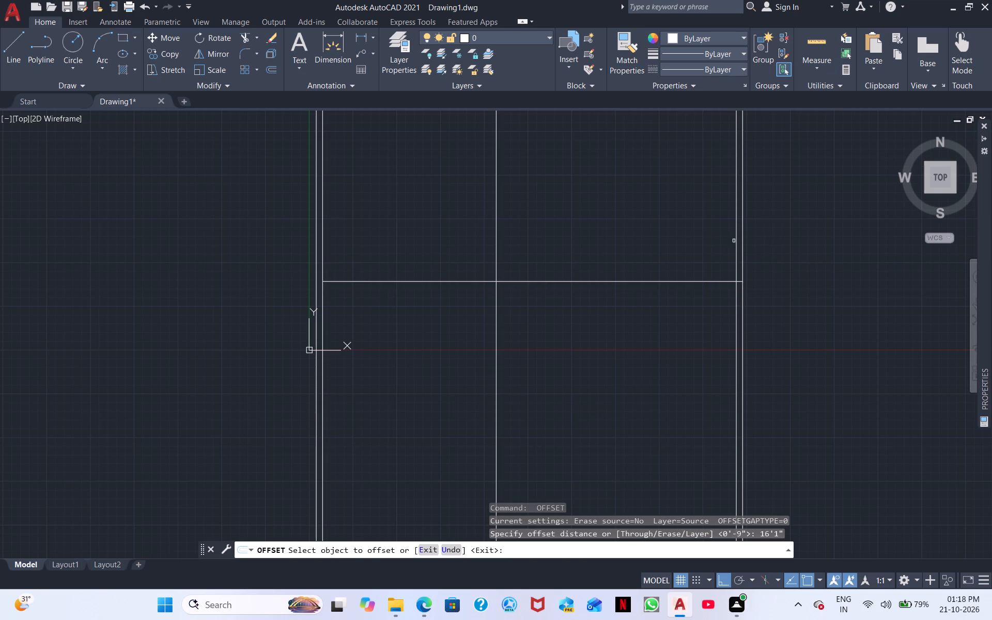
left_click(738, 236)
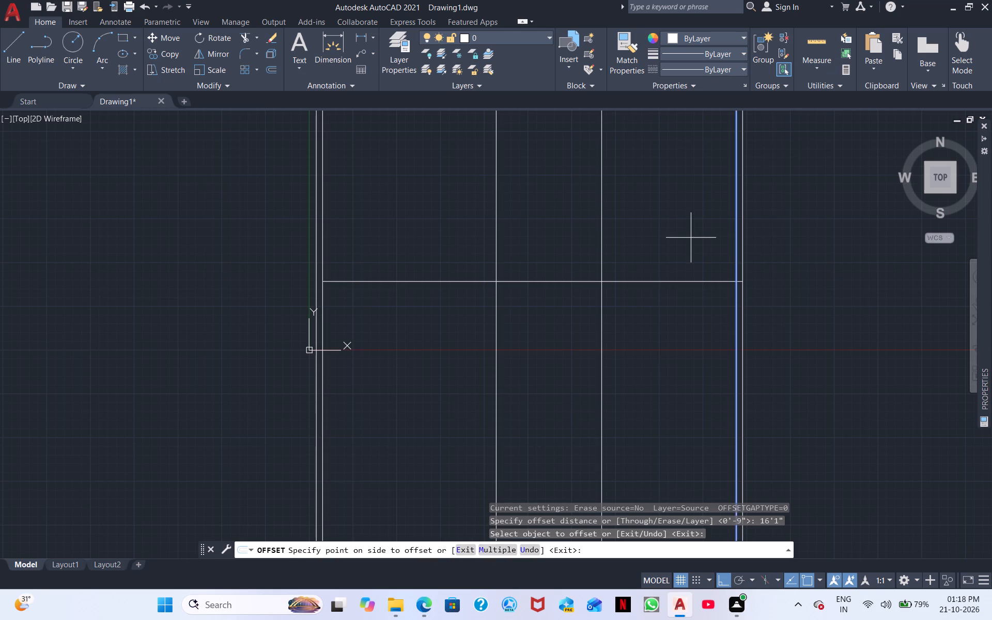
left_click(691, 238)
Examine the layout of the vertical construction lines around and above the 50' horizontal line.
scroll(609, 256, "up", 2)
middle_click_drag(516, 297, 663, 271)
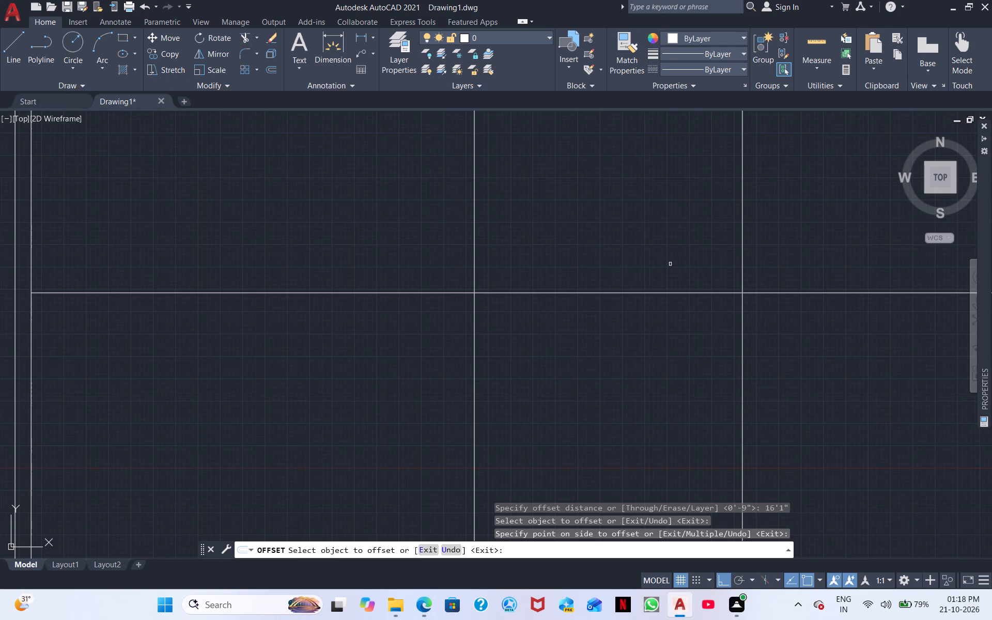
scroll(670, 264, "down", 1)
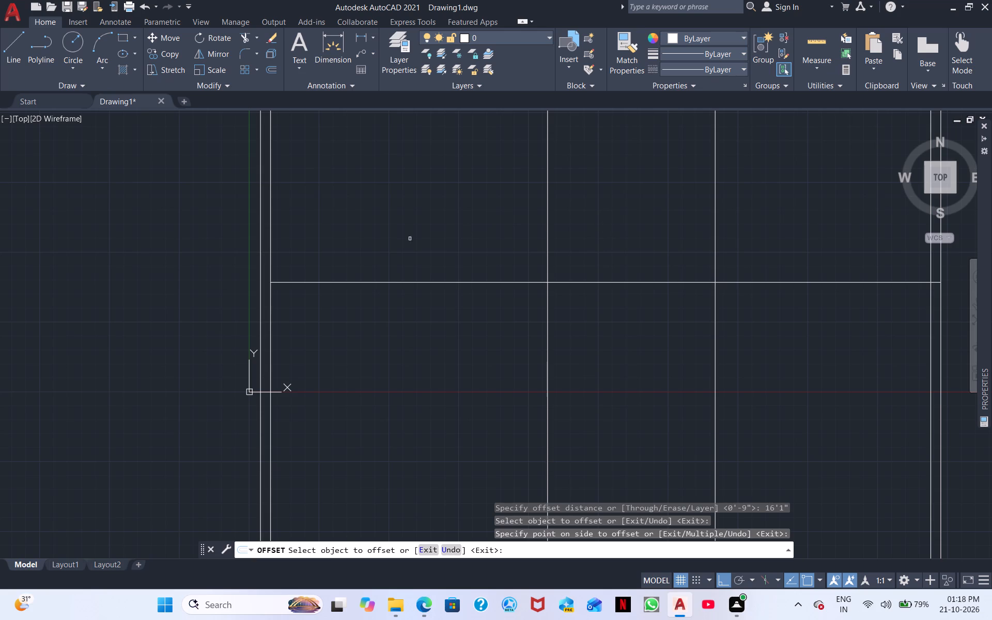
scroll(471, 236, "down", 1)
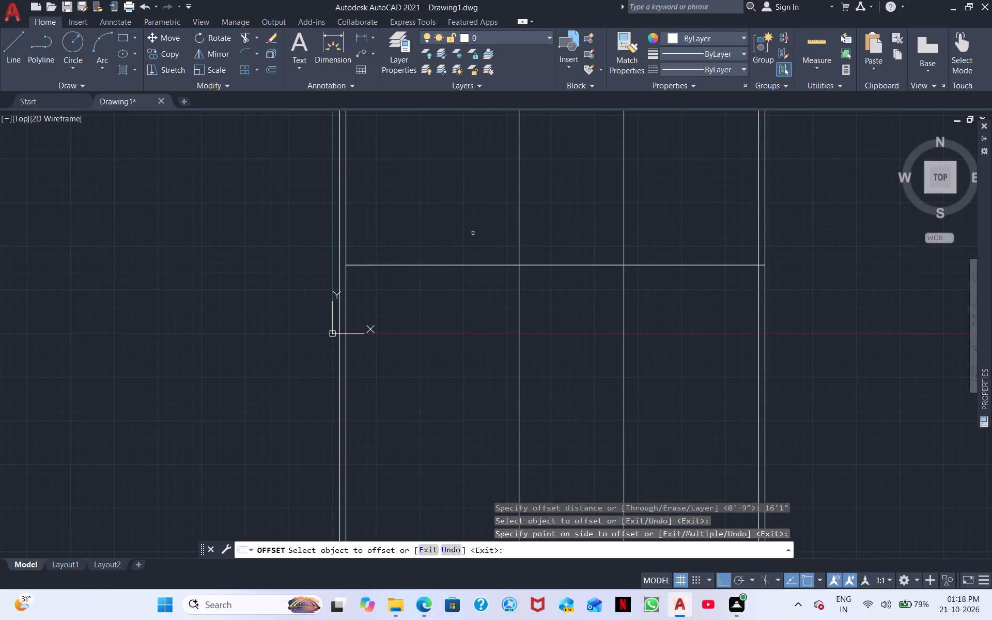
middle_click_drag(448, 236, 459, 357)
middle_click_drag(439, 322, 416, 417)
middle_click_drag(390, 293, 376, 471)
middle_click_drag(391, 327, 406, 416)
scroll(405, 416, "down", 2)
scroll(433, 346, "down", 3)
scroll(405, 247, "down", 5)
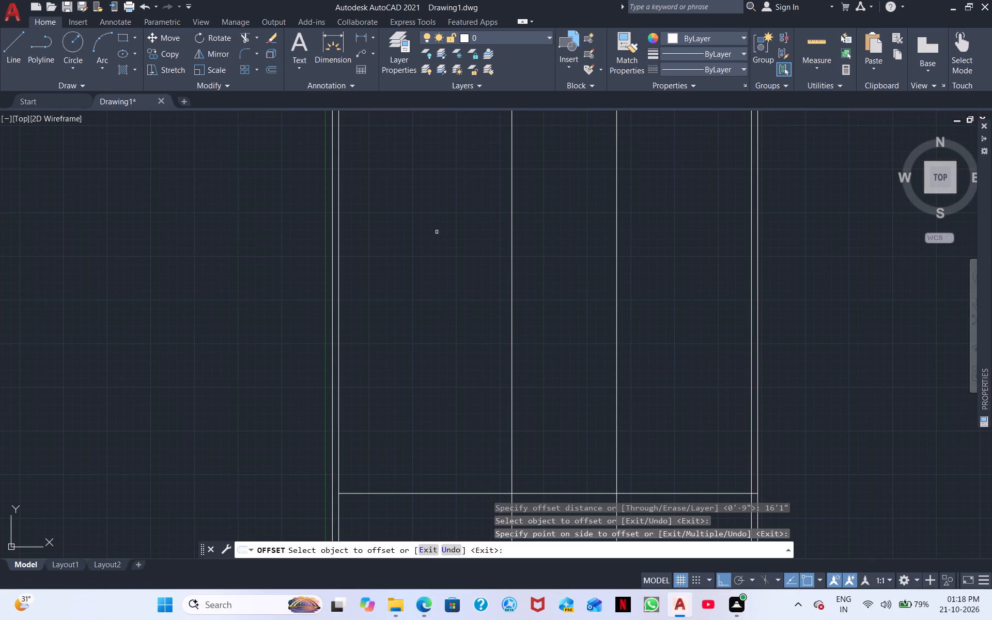
right_click(442, 370)
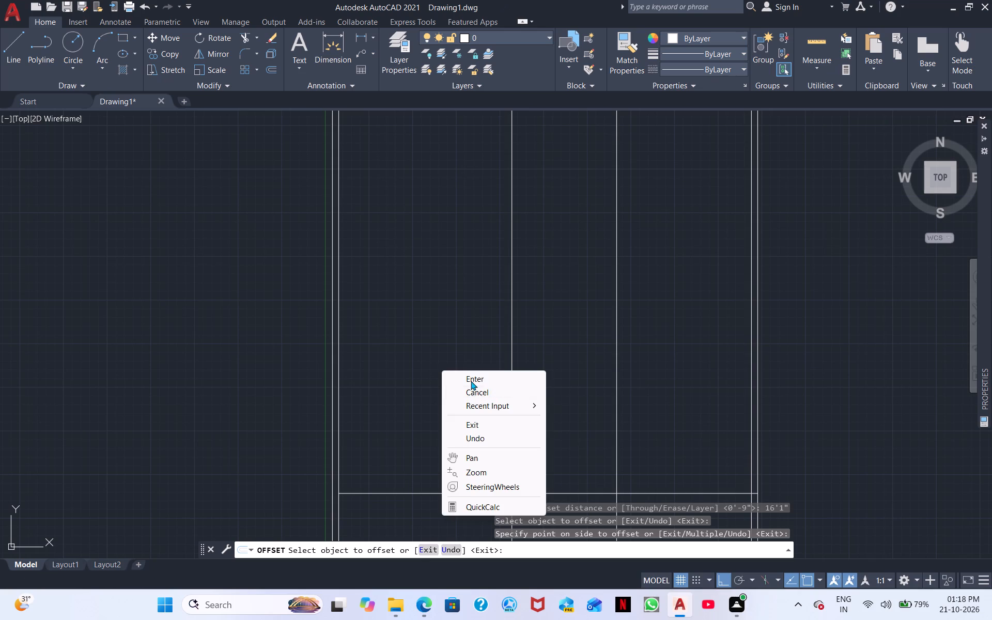
left_click(497, 376)
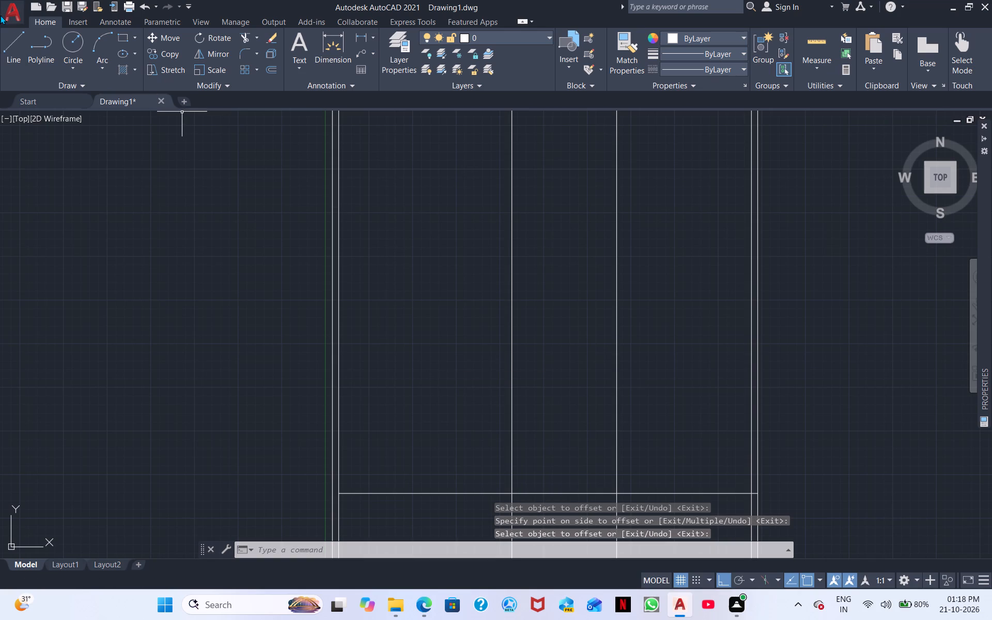
Measure the overall width between the two outermost vertical construction lines with a linear dimension, without placing it.
left_click(11, 43)
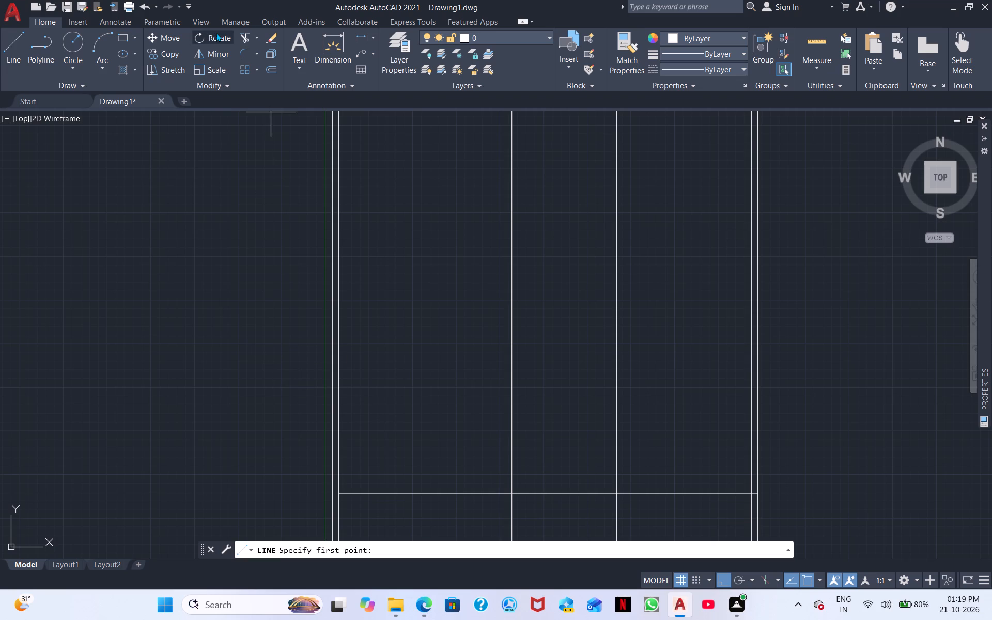
left_click(362, 34)
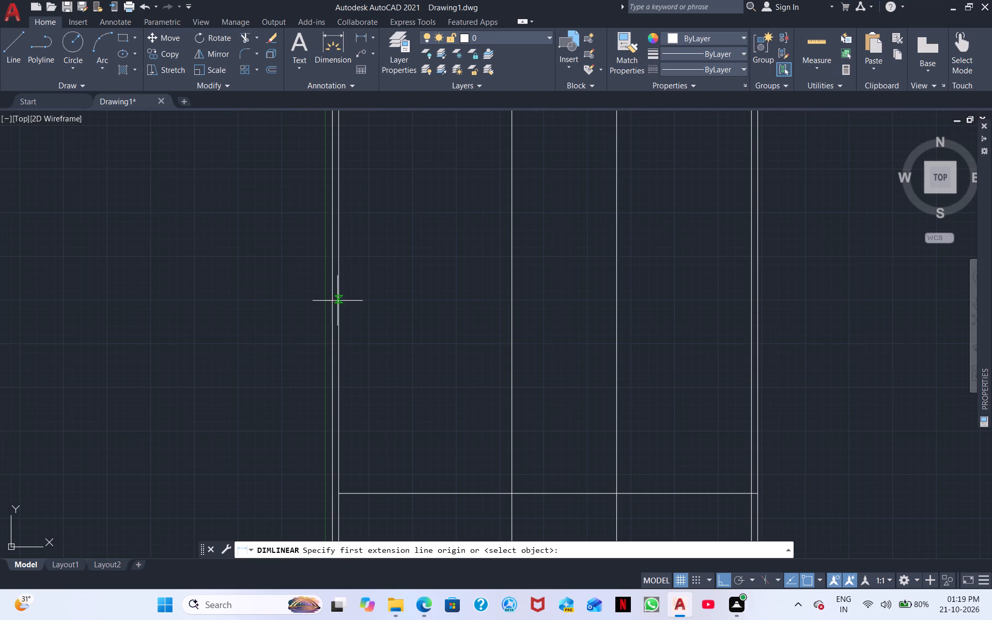
left_click(332, 337)
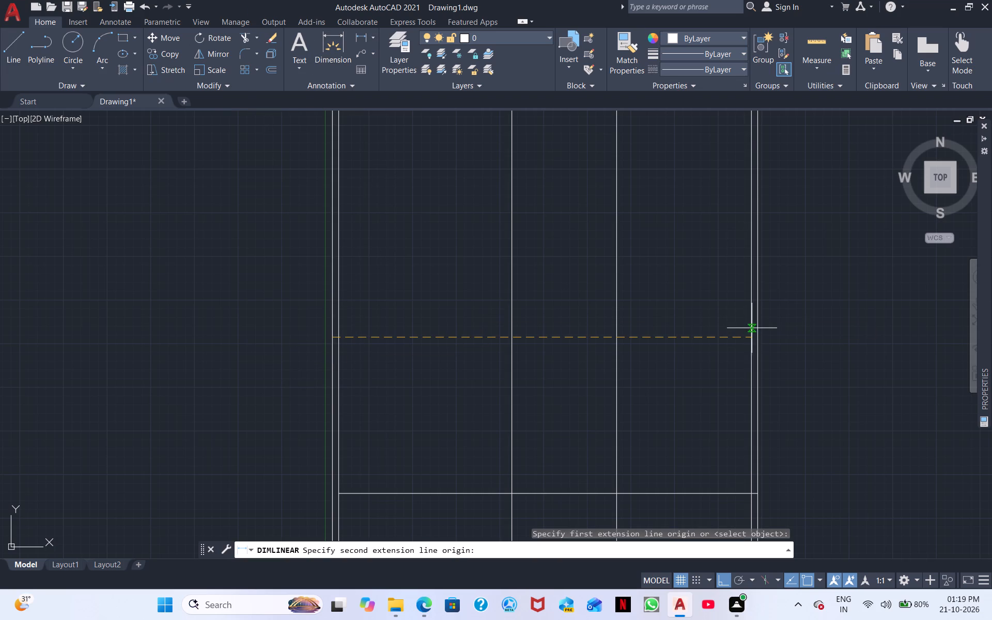
left_click(757, 331)
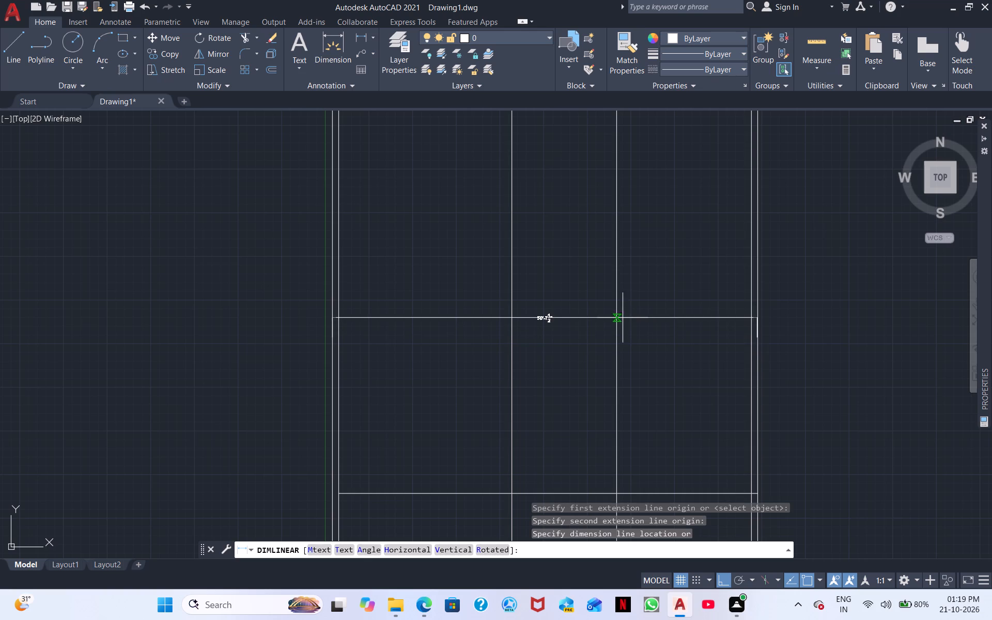
scroll(524, 319, "up", 4)
scroll(609, 338, "down", 3)
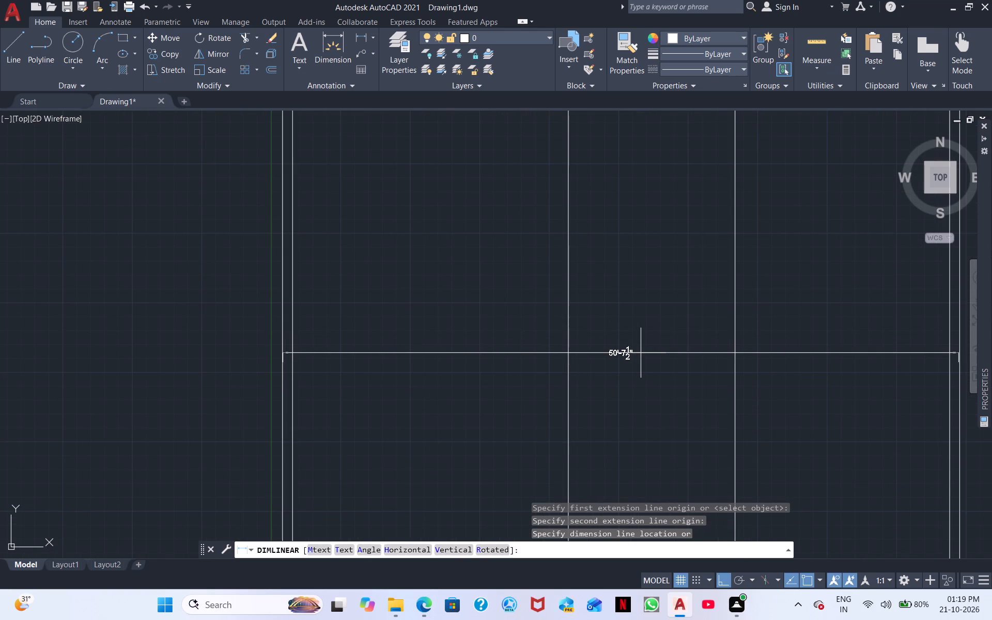
right_click(641, 353)
left_click(683, 361)
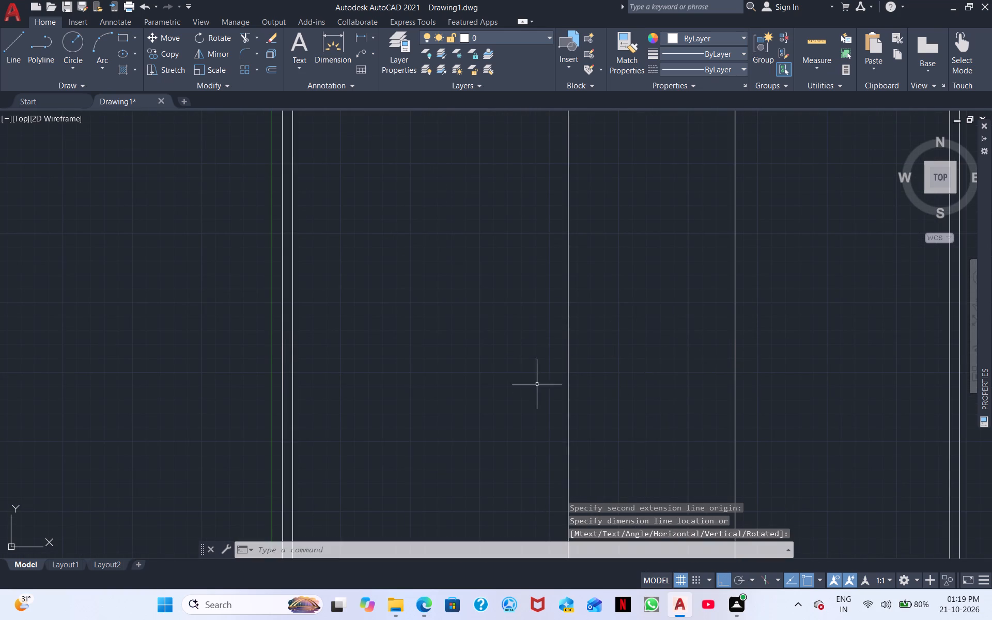
Erase the 50' horizontal line.
scroll(536, 398, "down", 2)
middle_click_drag(504, 411, 472, 337)
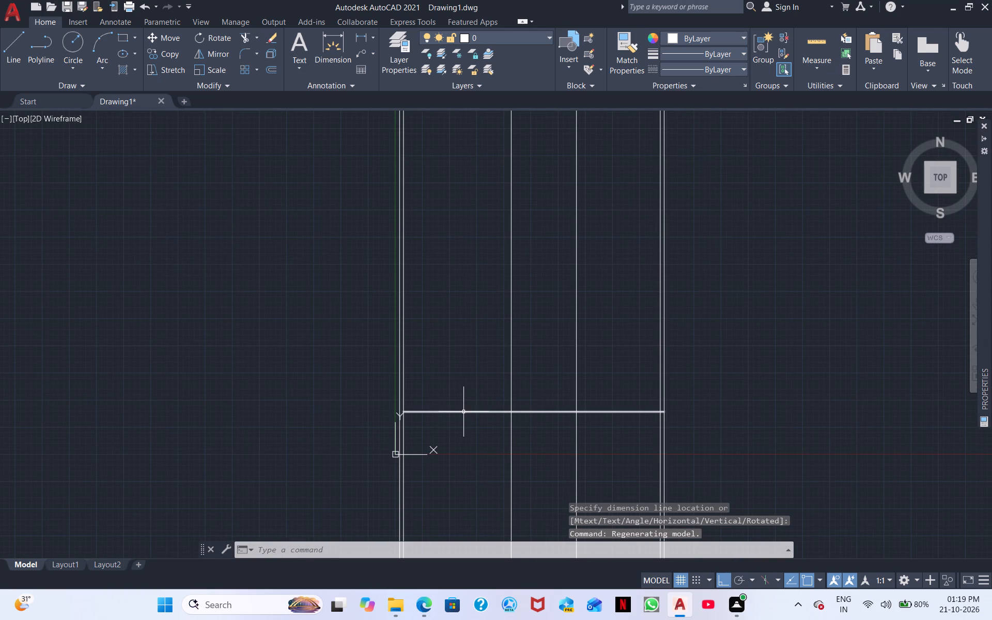
left_click(463, 411)
right_click(461, 337)
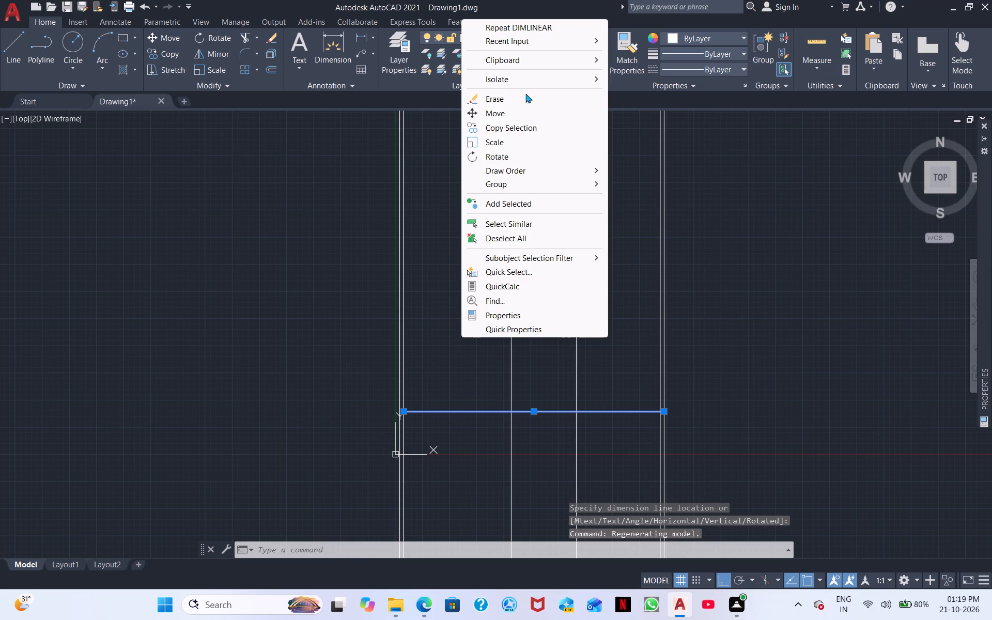
left_click(525, 94)
Erase the two outermost vertical construction lines, keeping the inner line of each outer wall.
scroll(450, 360, "up", 2)
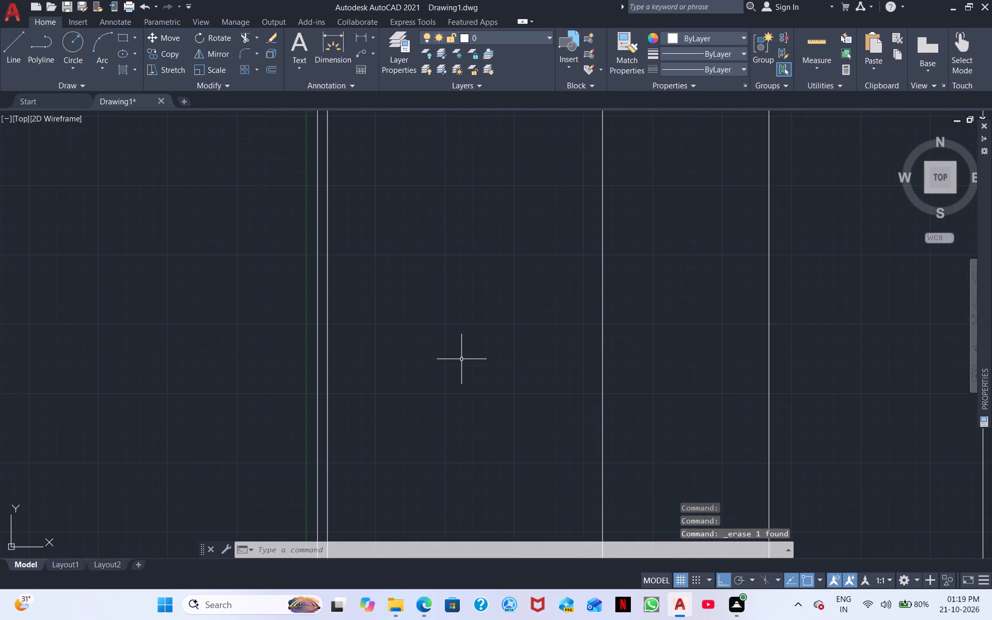
middle_click_drag(463, 359, 378, 365)
scroll(368, 374, "down", 1)
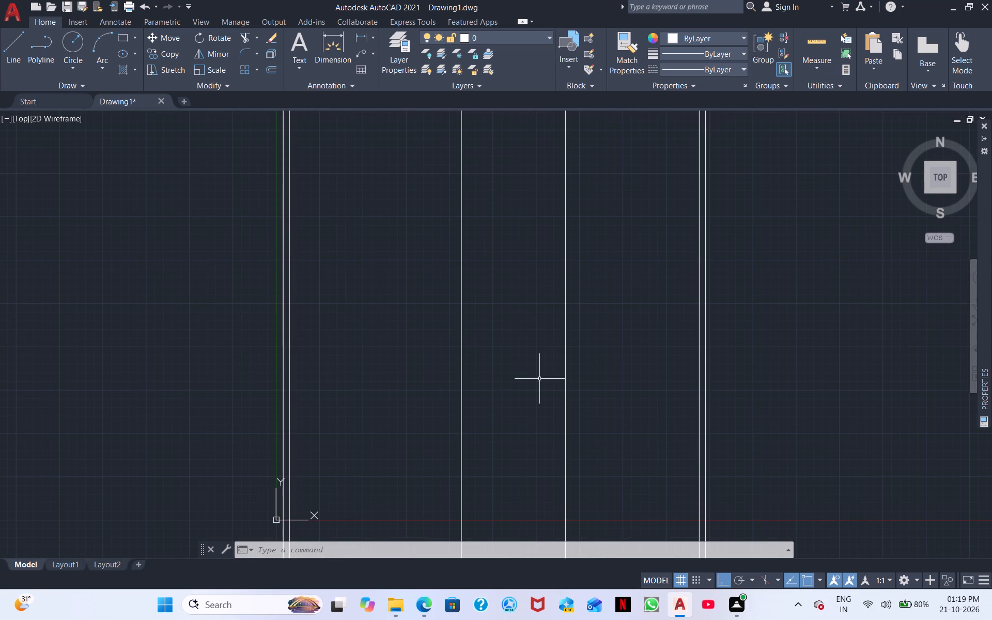
middle_click_drag(521, 374, 451, 374)
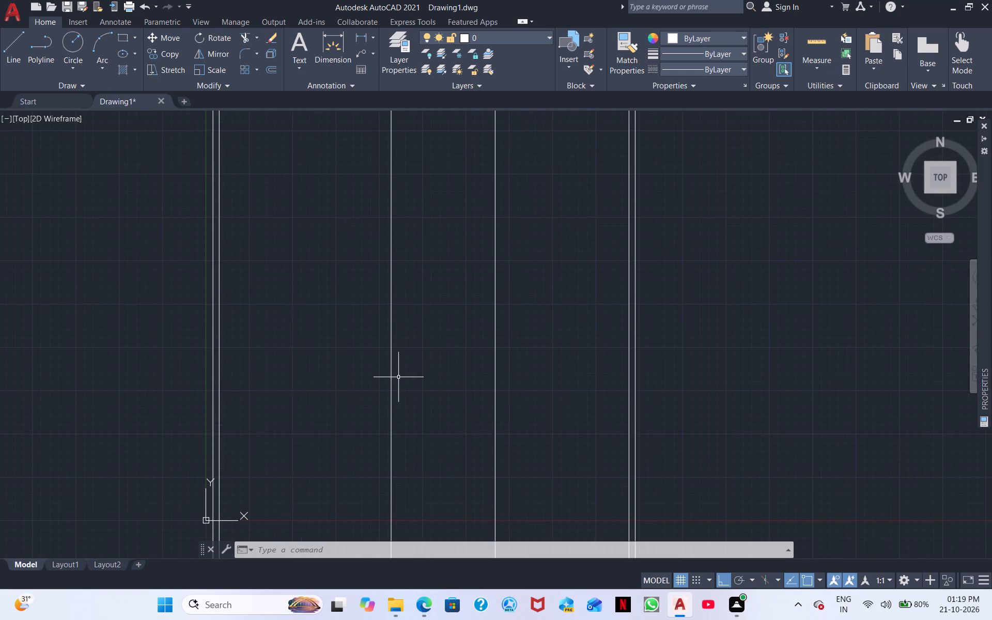
left_click(636, 375)
middle_click_drag(186, 395, 369, 397)
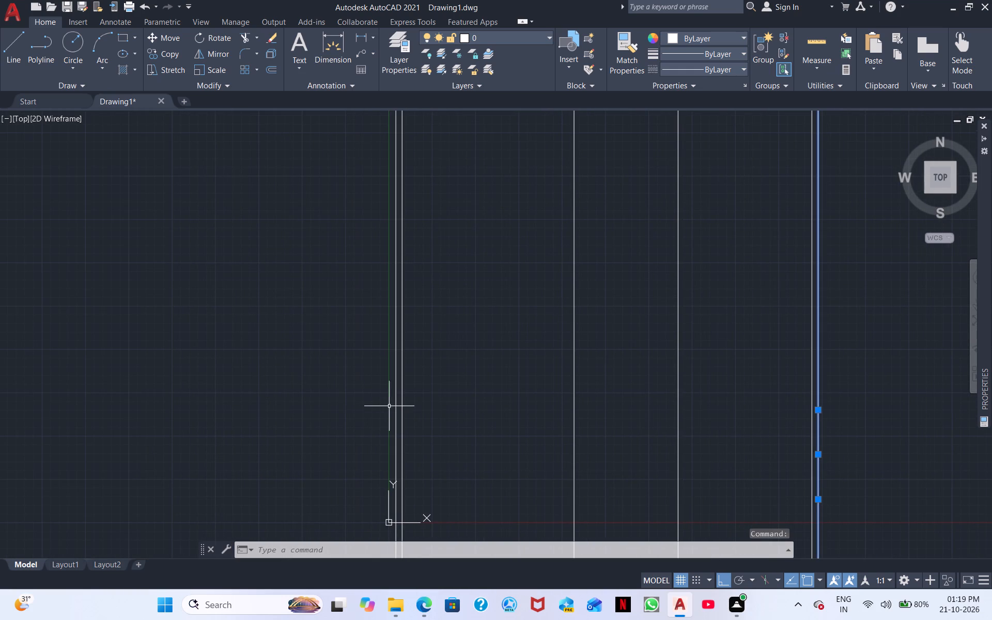
left_click(395, 398)
right_click(483, 403)
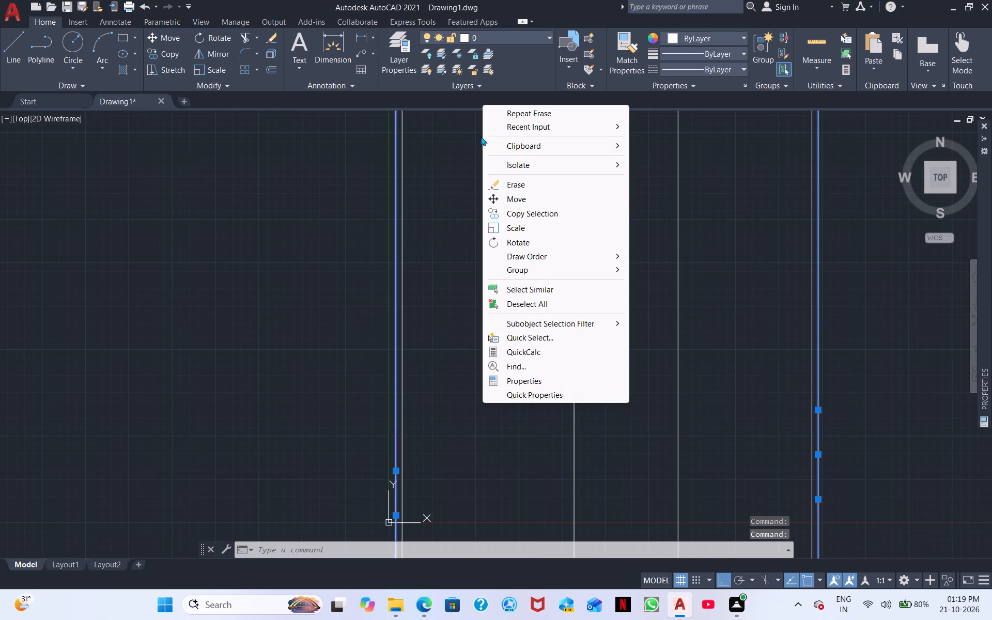
left_click(526, 184)
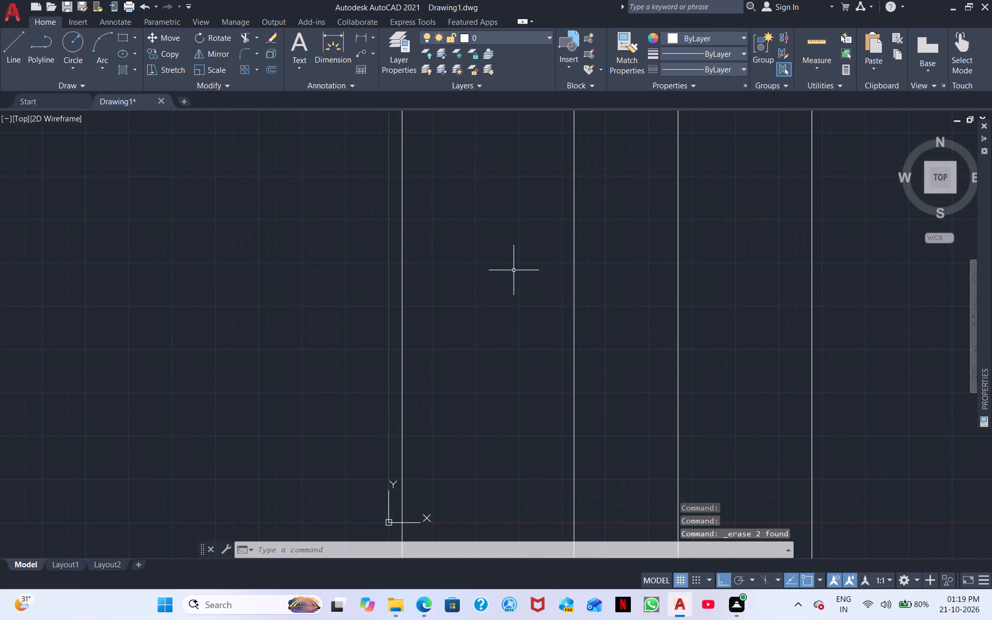
Offset the first and last remaining vertical construction lines by 6" outward, away from the rooms.
type("O")
key("space")
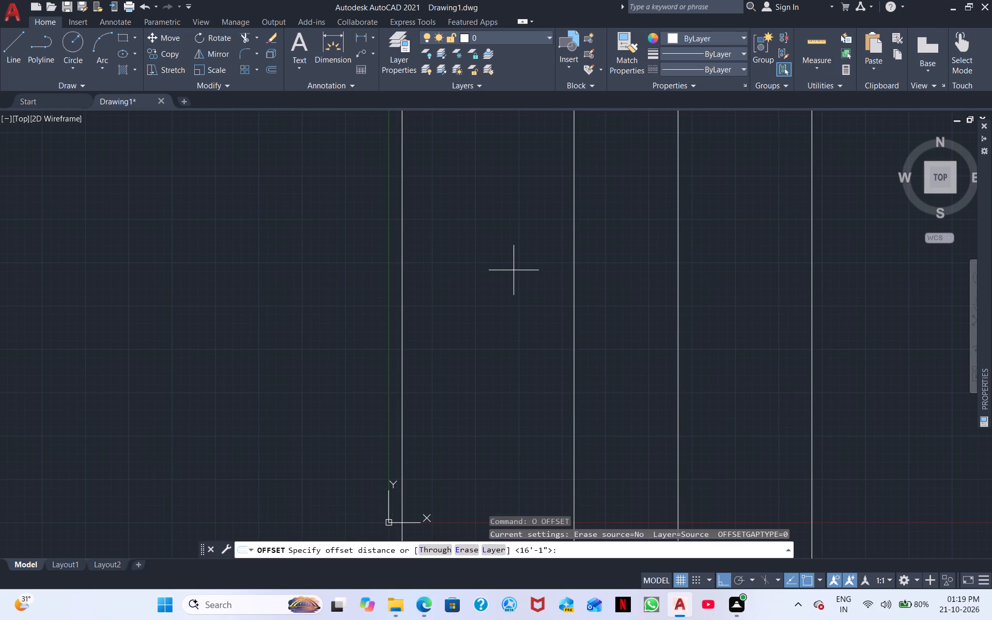
type("6\"")
key("Return")
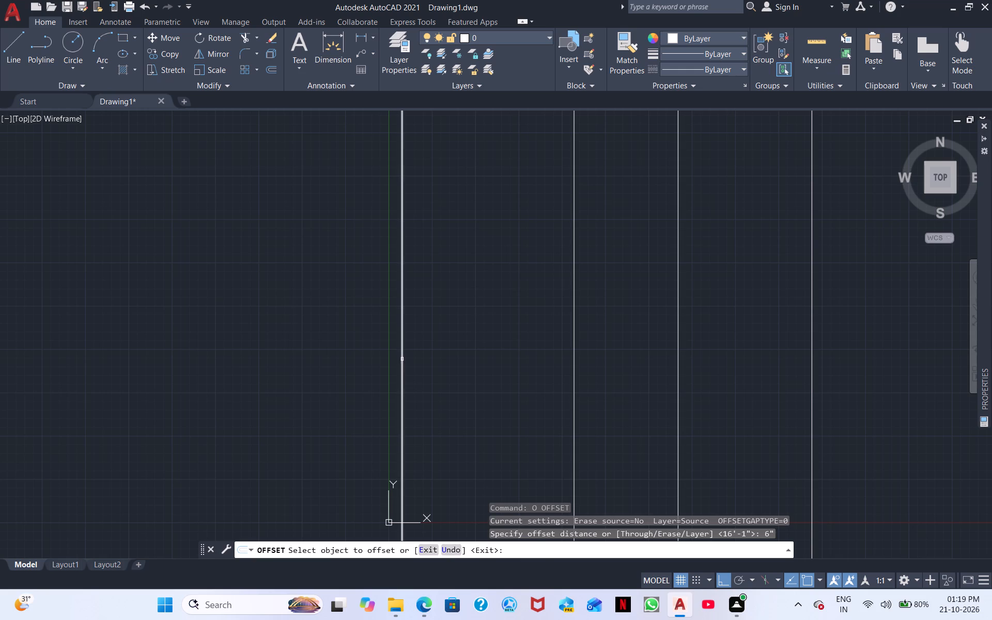
left_click(402, 359)
left_click(361, 372)
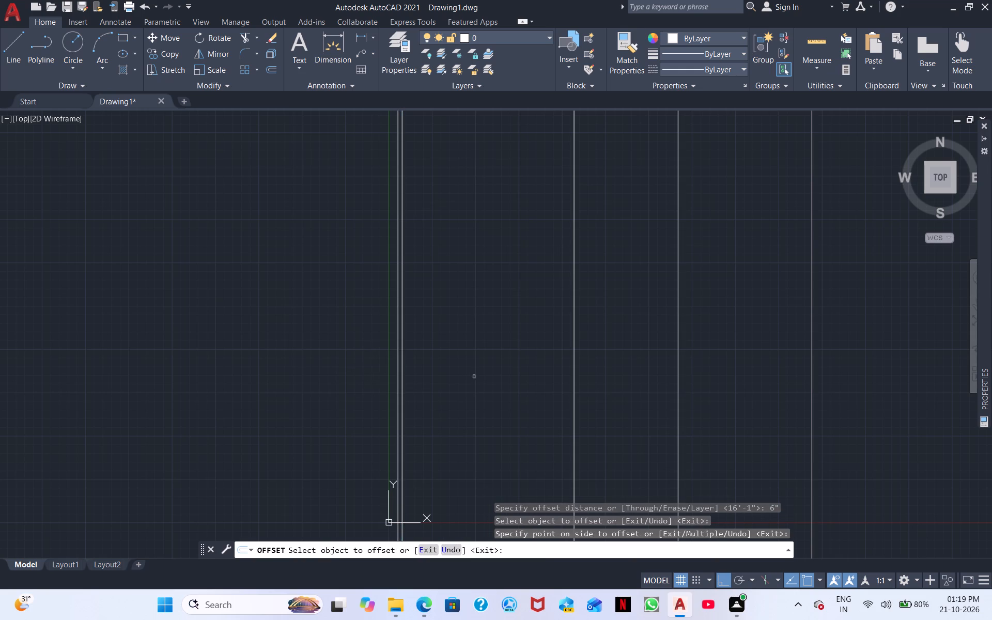
left_click(812, 449)
left_click(829, 441)
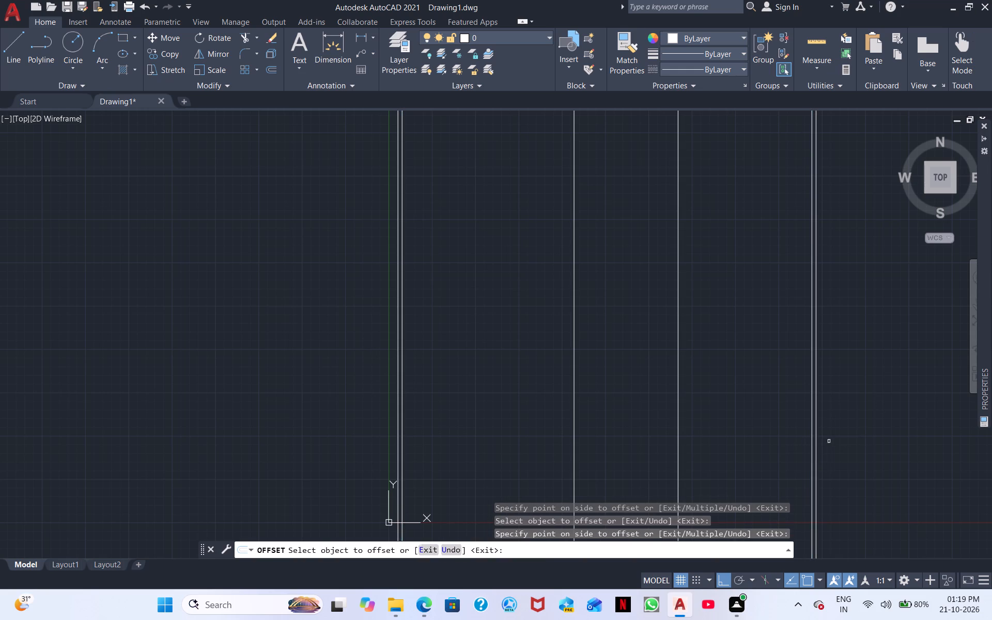
Offset the two middle vertical construction lines by 6" toward each other.
left_click(574, 338)
left_click(601, 344)
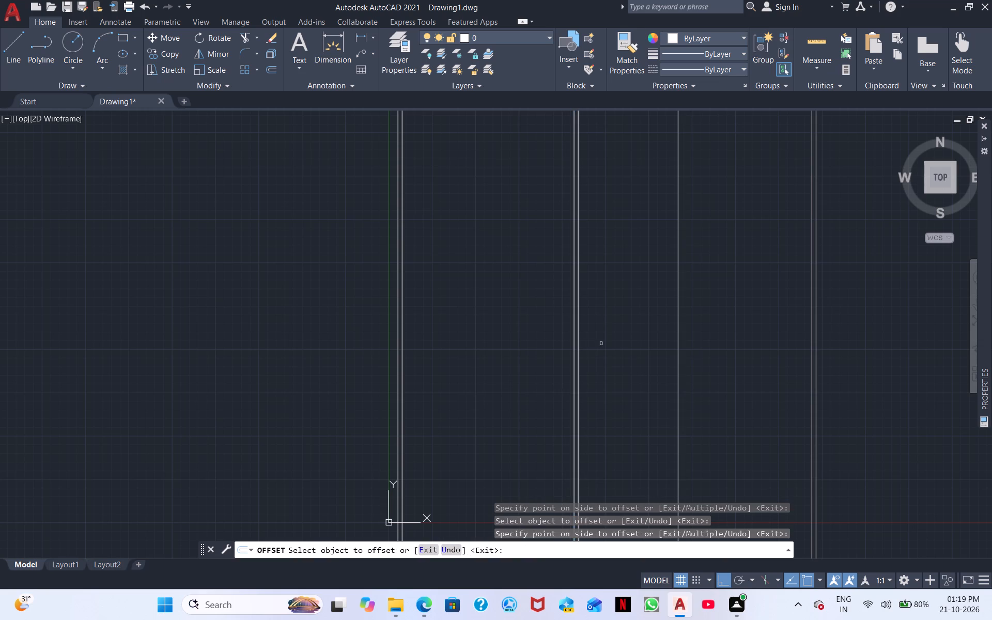
left_click(679, 346)
left_click(657, 352)
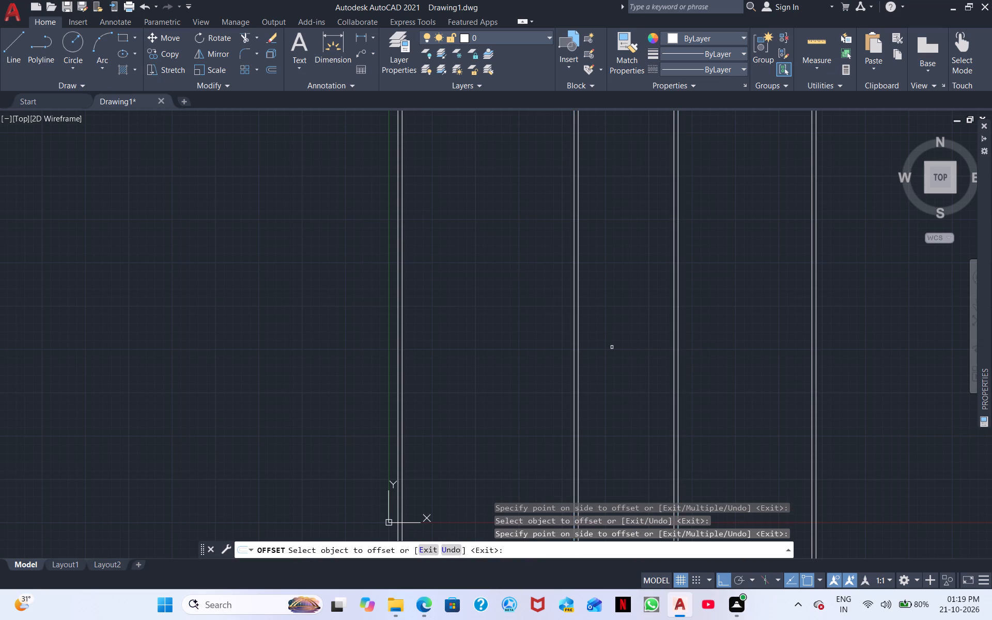
Draw one horizontal construction line across all the vertical wall lines, above the origin, as the top outer wall edge.
right_click(596, 337)
left_click(617, 344)
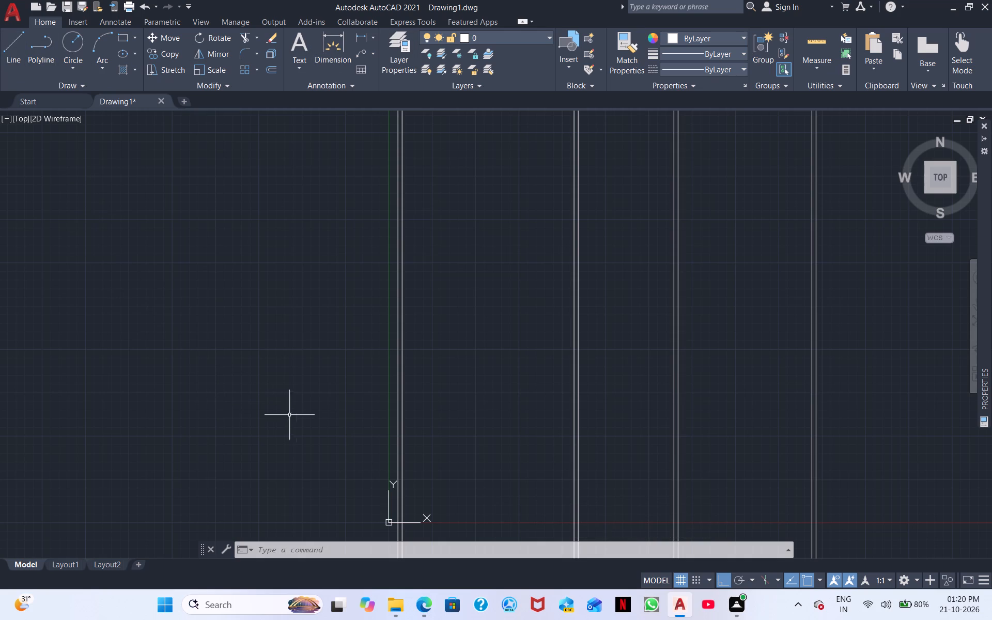
type("XL")
key("space")
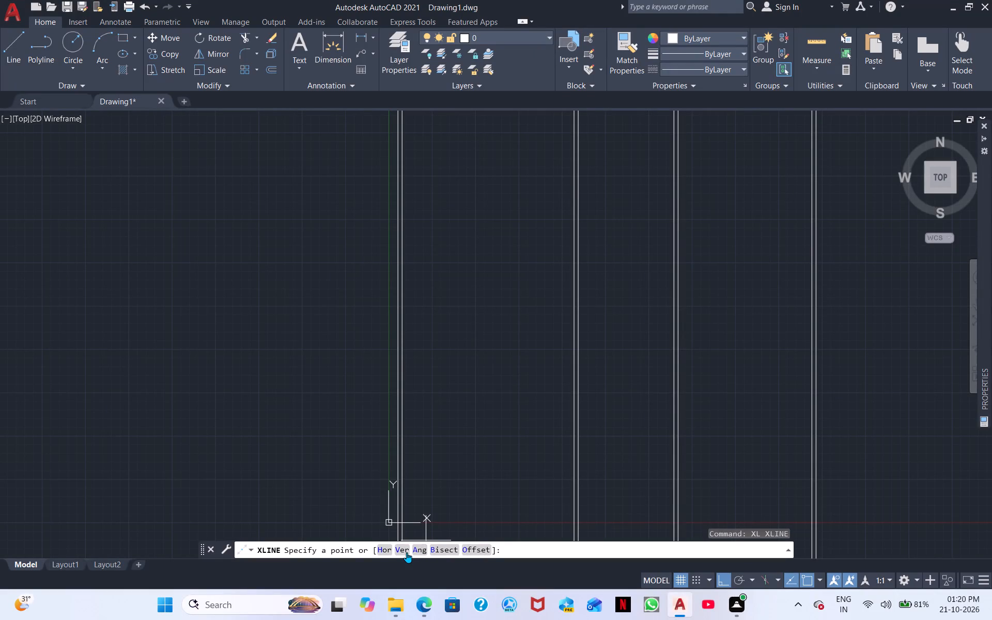
left_click(386, 553)
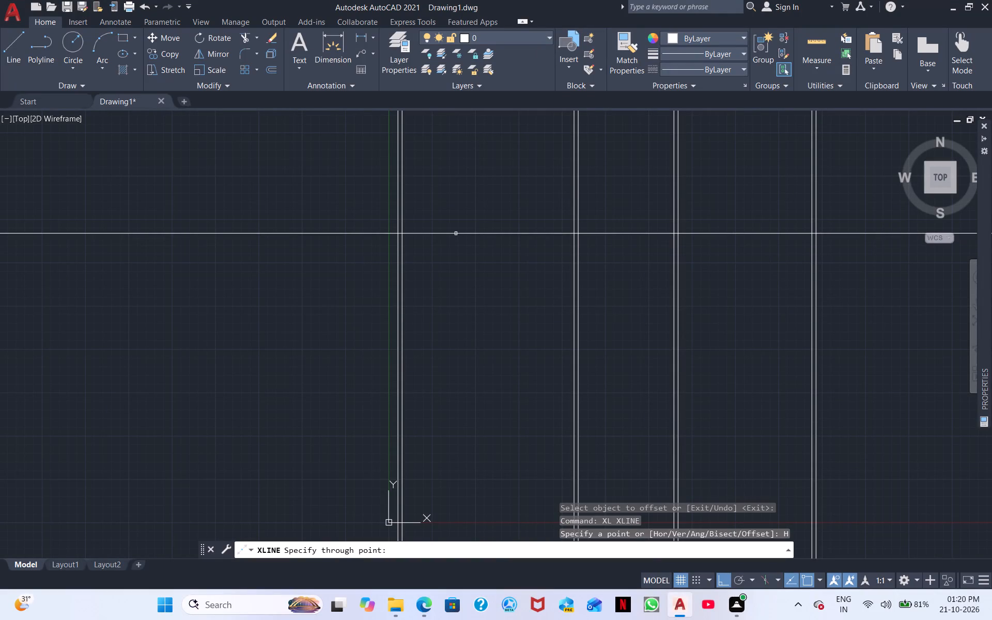
left_click(456, 233)
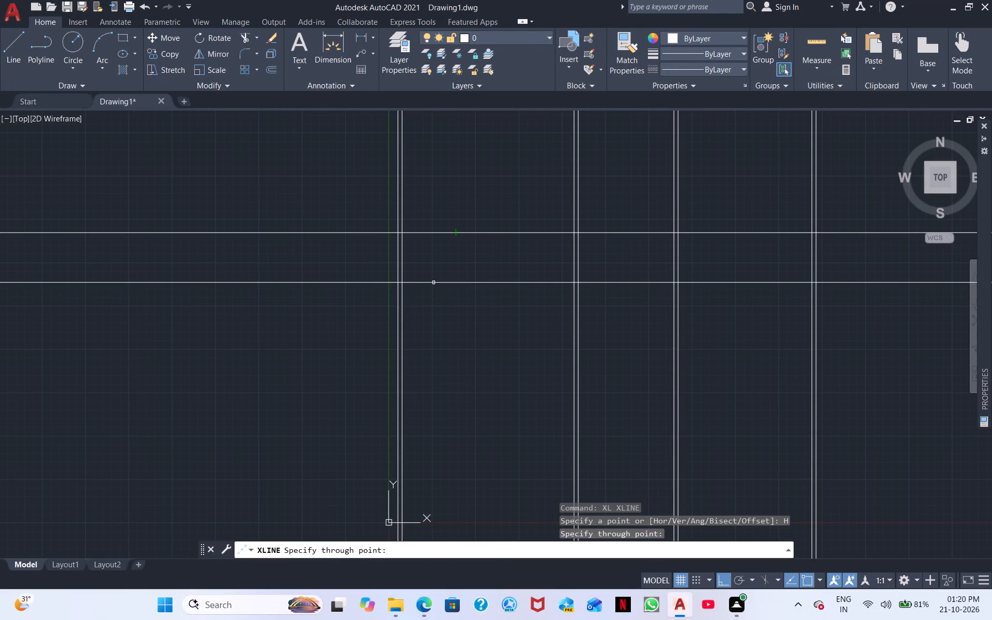
right_click(433, 283)
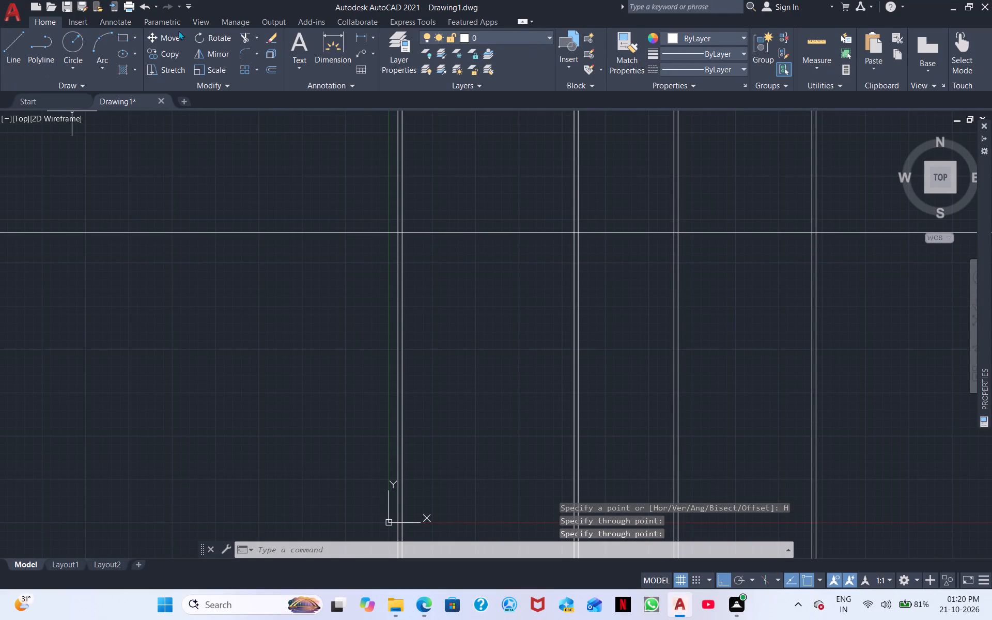
Trim the horizontal line's ends beyond the outer walls and all vertical line portions above the horizontal line.
left_click(244, 36)
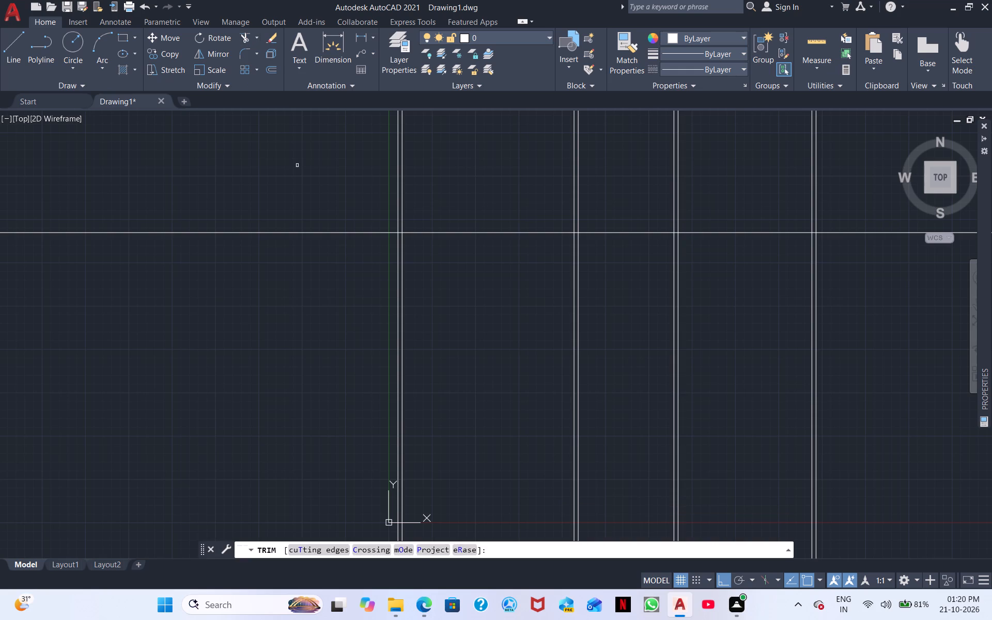
left_click_drag(323, 219, 336, 304)
left_click_drag(359, 192, 870, 195)
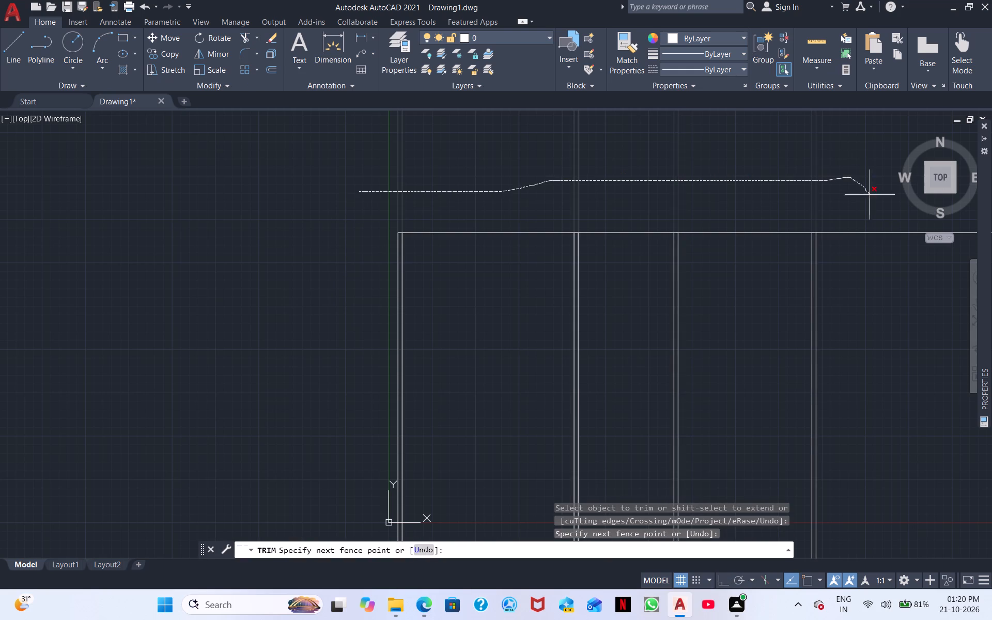
left_click_drag(870, 195, 898, 261)
right_click(482, 187)
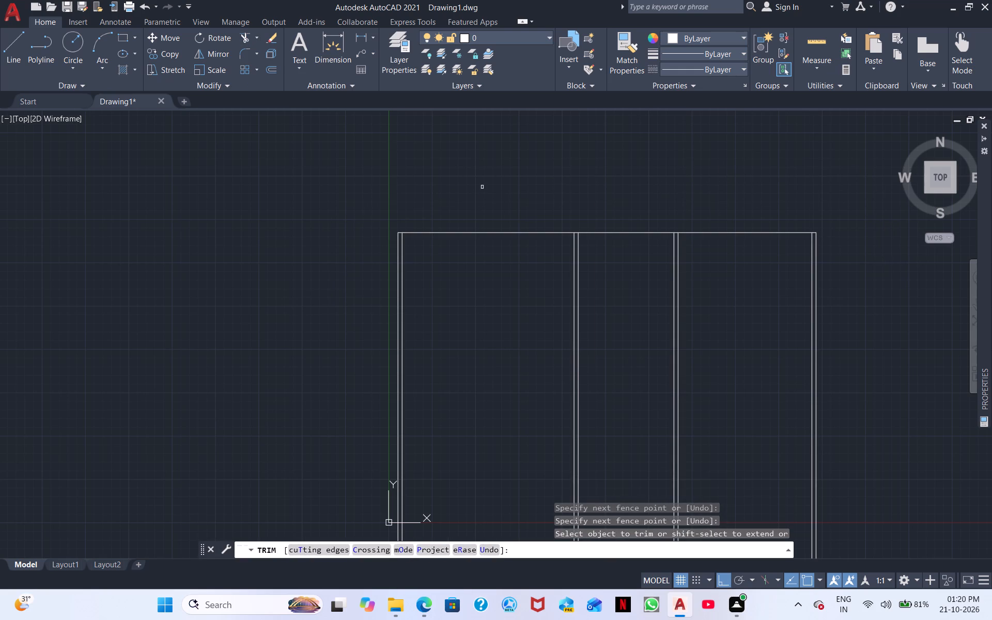
left_click(524, 208)
Offset the top horizontal wall line by 6" downward, into the rooms.
type("O")
key("space")
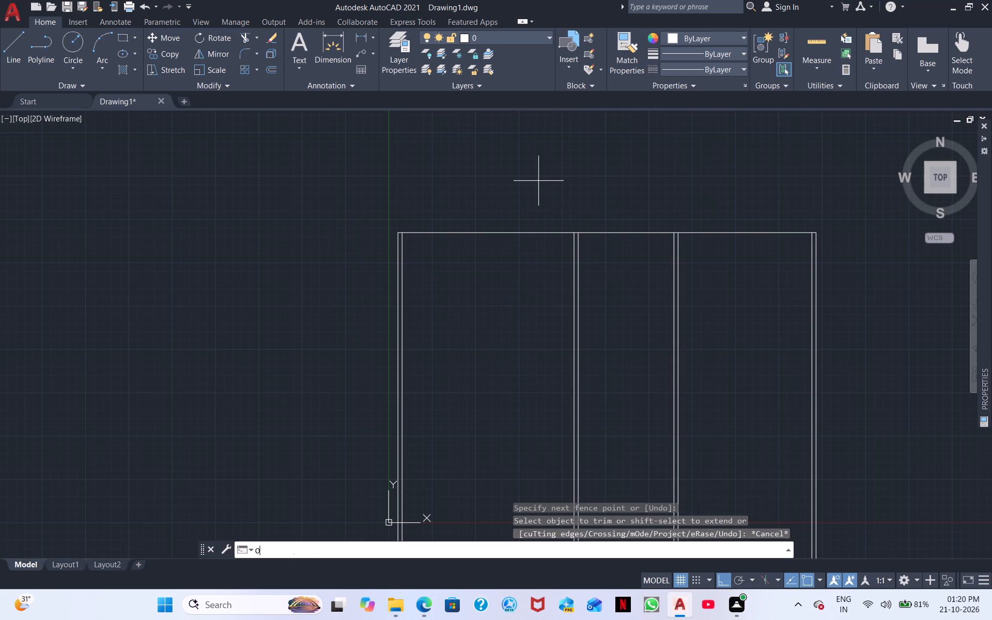
key("Return")
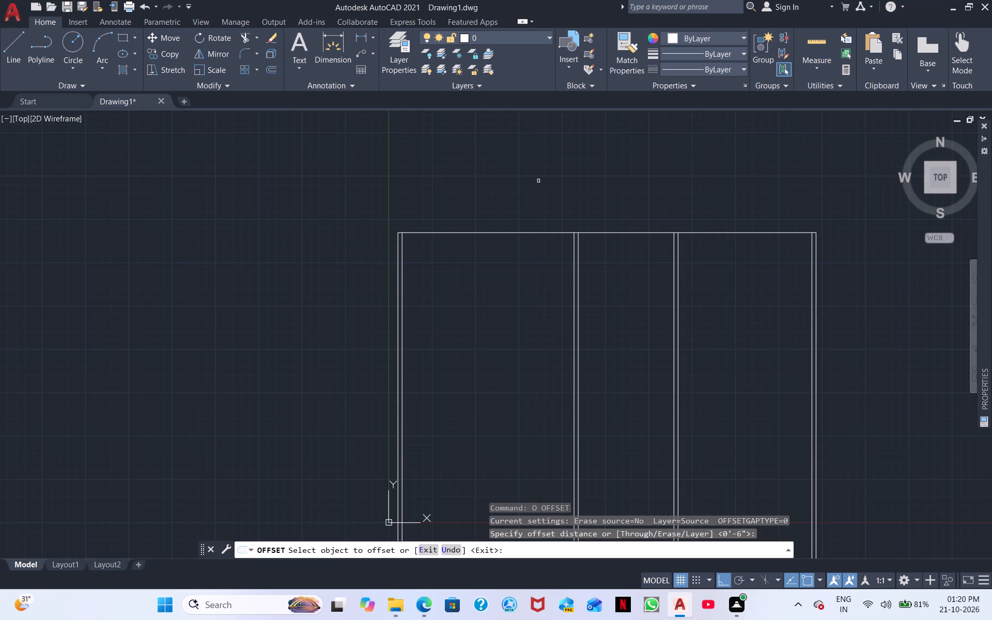
left_click_drag(523, 232, 525, 241)
left_click(525, 241)
left_click(525, 241)
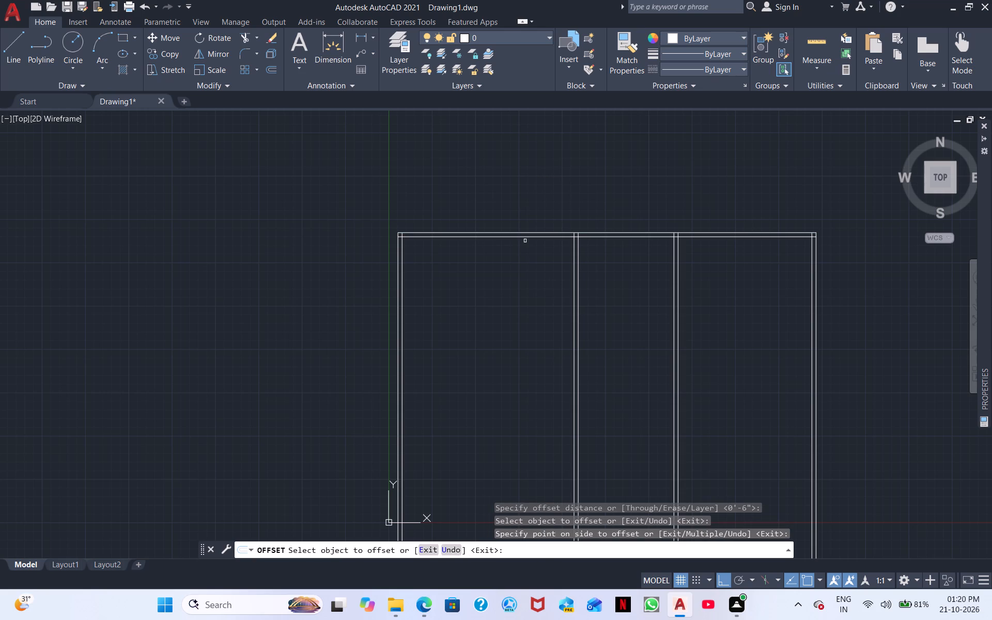
right_click(518, 271)
left_click(552, 290)
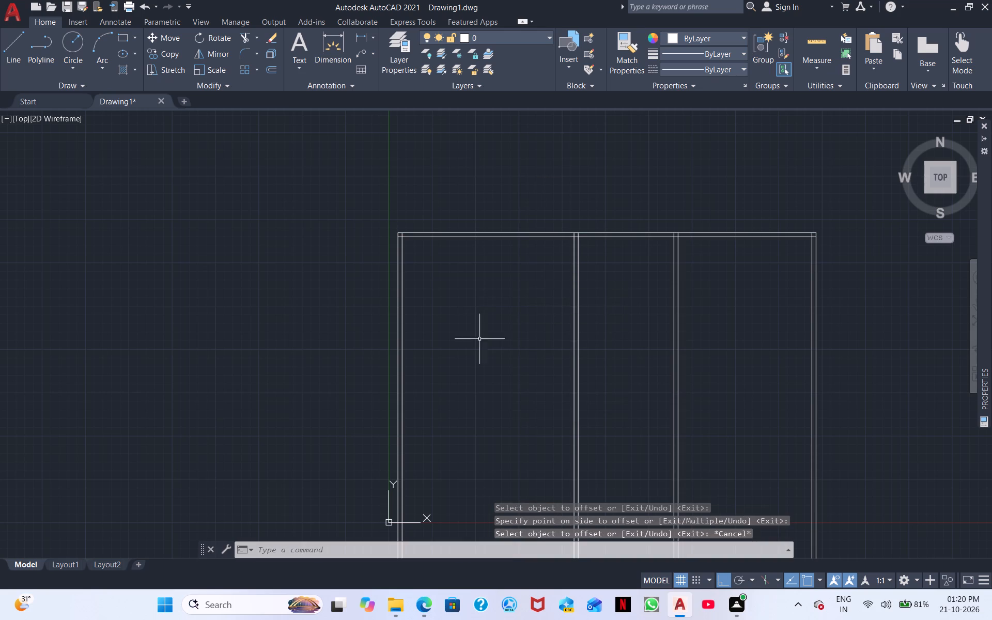
middle_click_drag(477, 385, 492, 324)
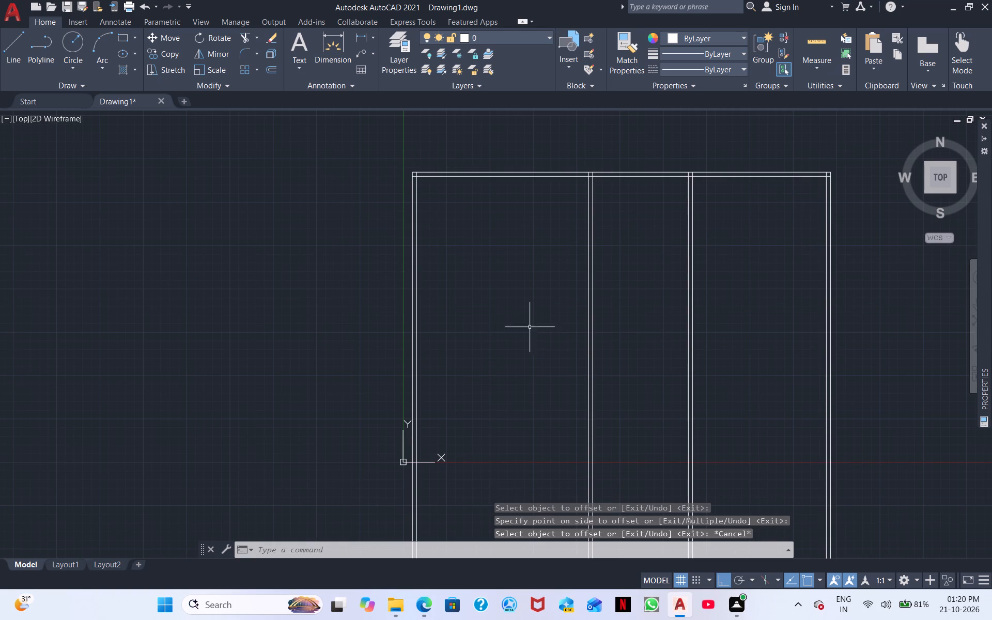
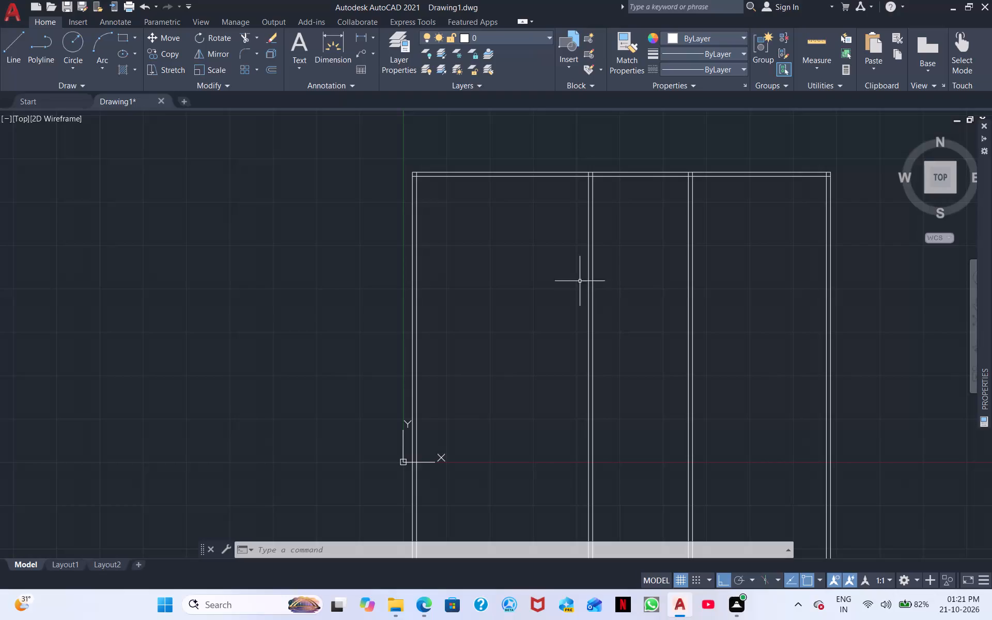
Offset the inner line of the top outer wall by 19' downward across the rooms.
middle_click_drag(470, 238, 390, 256)
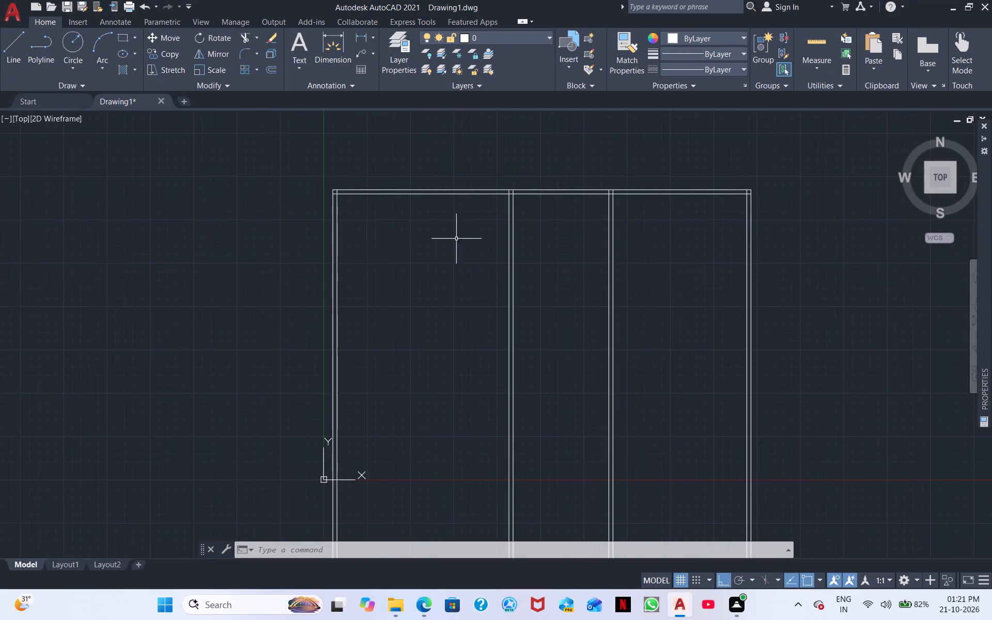
scroll(460, 231, "up", 2)
middle_click_drag(485, 231, 471, 108)
scroll(458, 125, "down", 1)
scroll(462, 199, "down", 2)
middle_click_drag(467, 216, 455, 219)
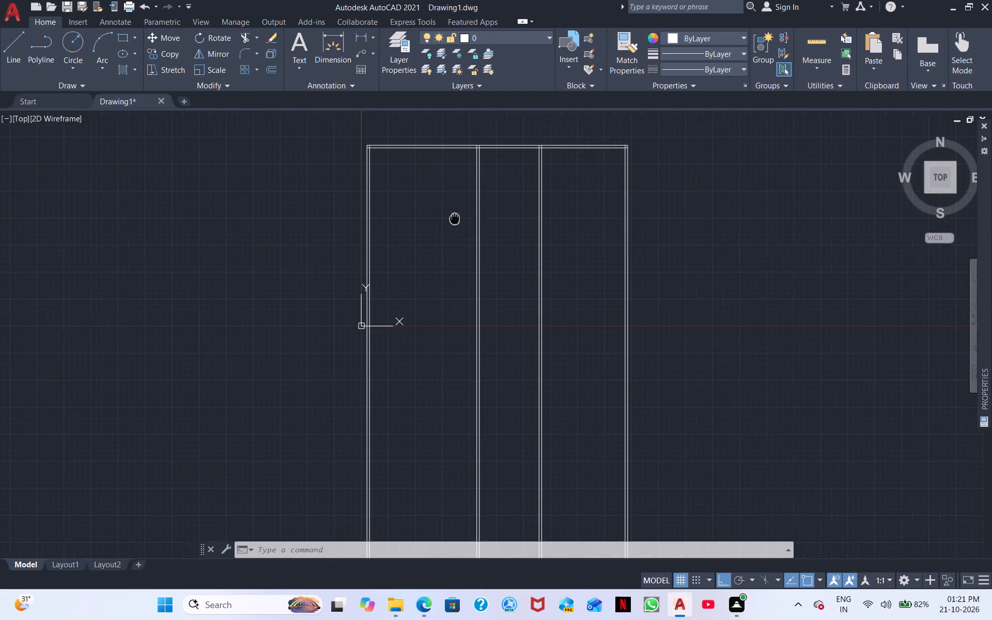
middle_click_drag(455, 219, 348, 273)
scroll(353, 269, "up", 1)
middle_click_drag(338, 256, 427, 240)
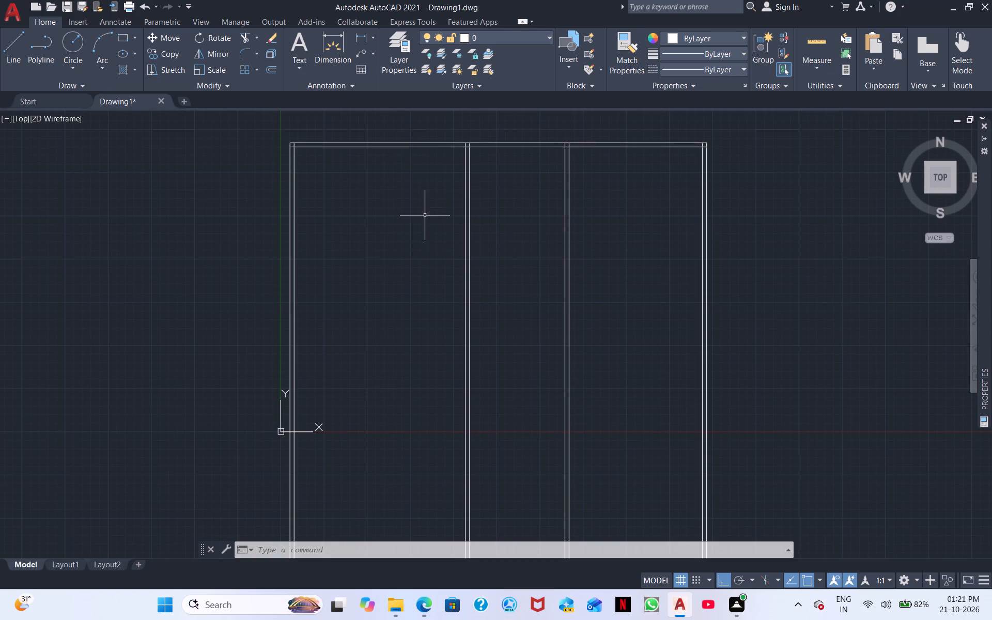
type("O")
key("space")
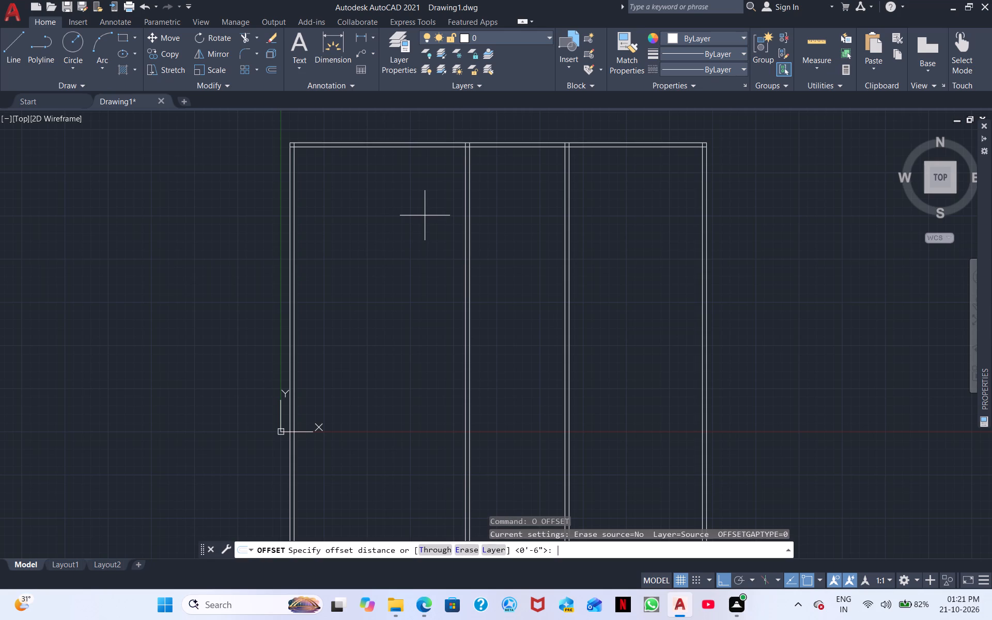
type("19'")
key("Return")
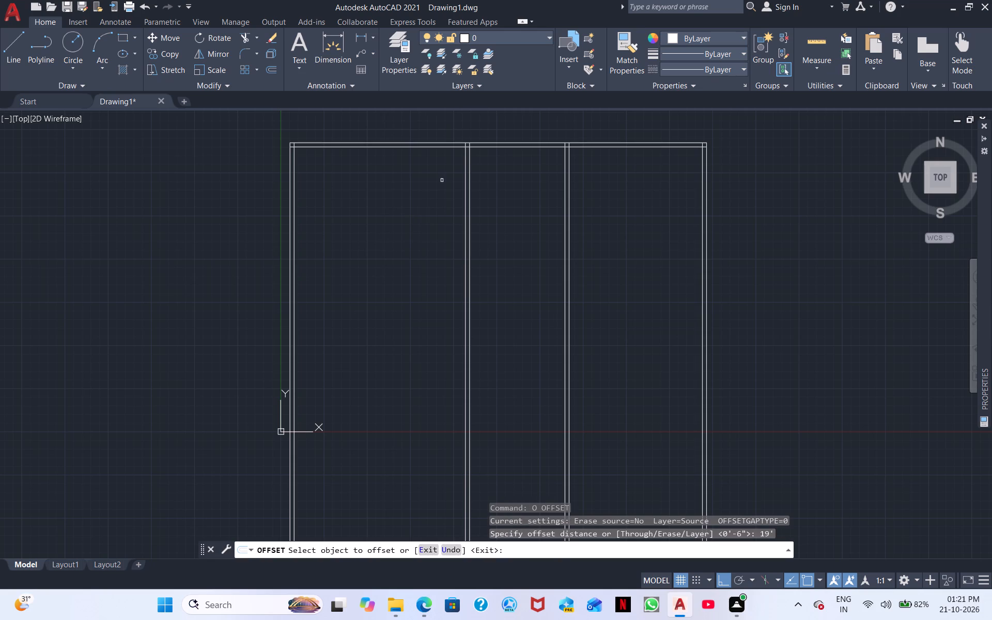
left_click(452, 147)
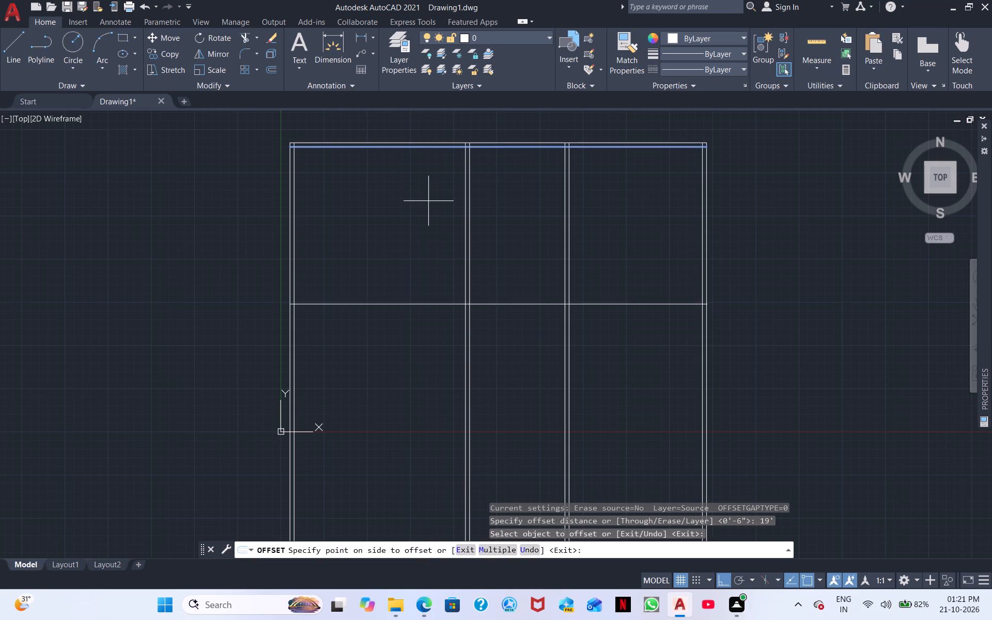
left_click(428, 201)
middle_click_drag(421, 256, 428, 200)
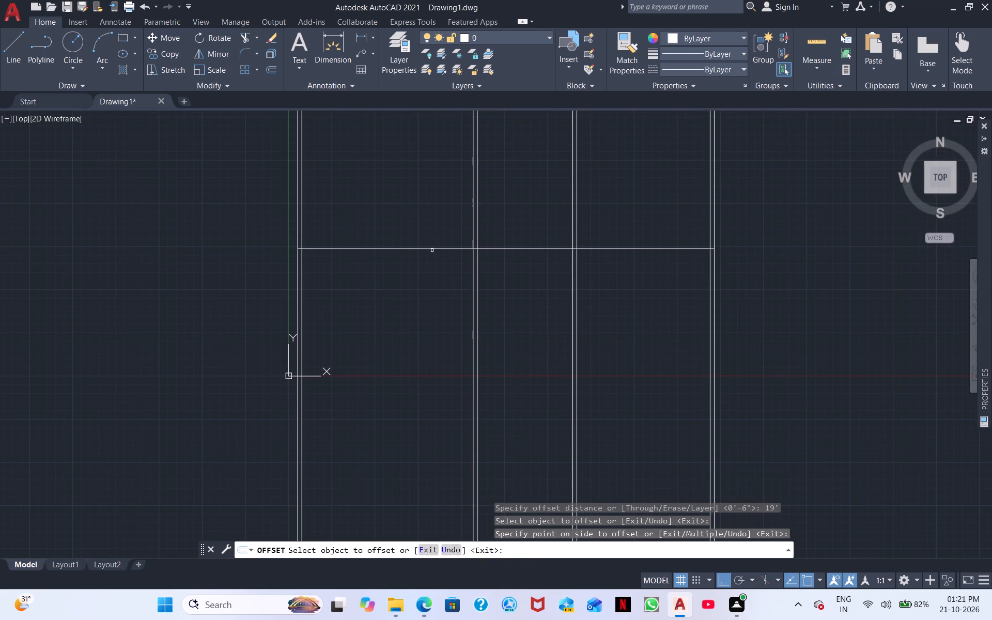
key("space")
Offset the new horizontal line below the top rooms by 6" downward to form a wall.
key("space")
type("6\"")
key("Return")
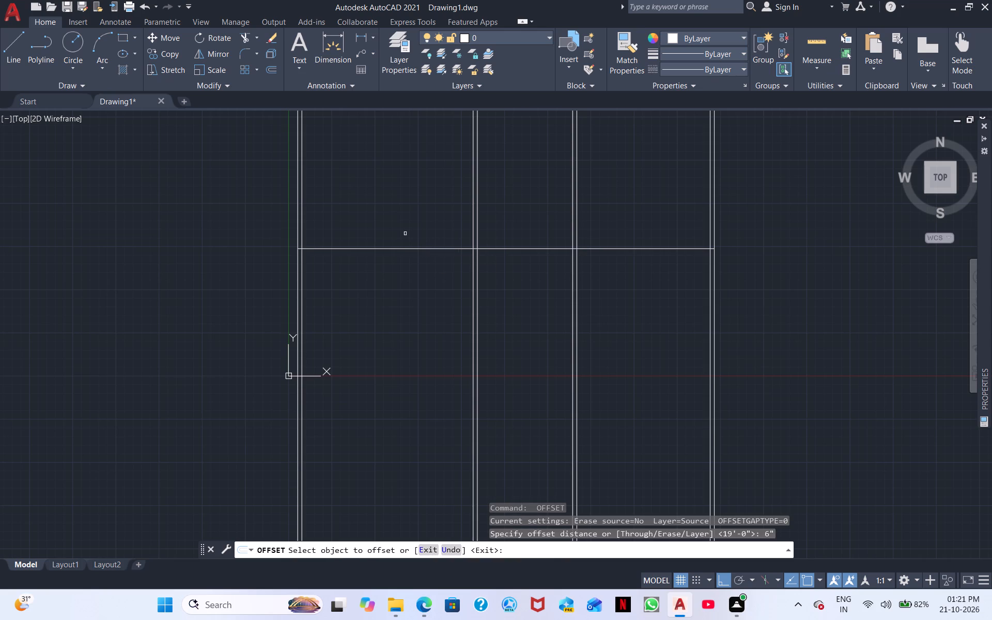
left_click(400, 249)
left_click(386, 288)
middle_click_drag(386, 288, 424, 266)
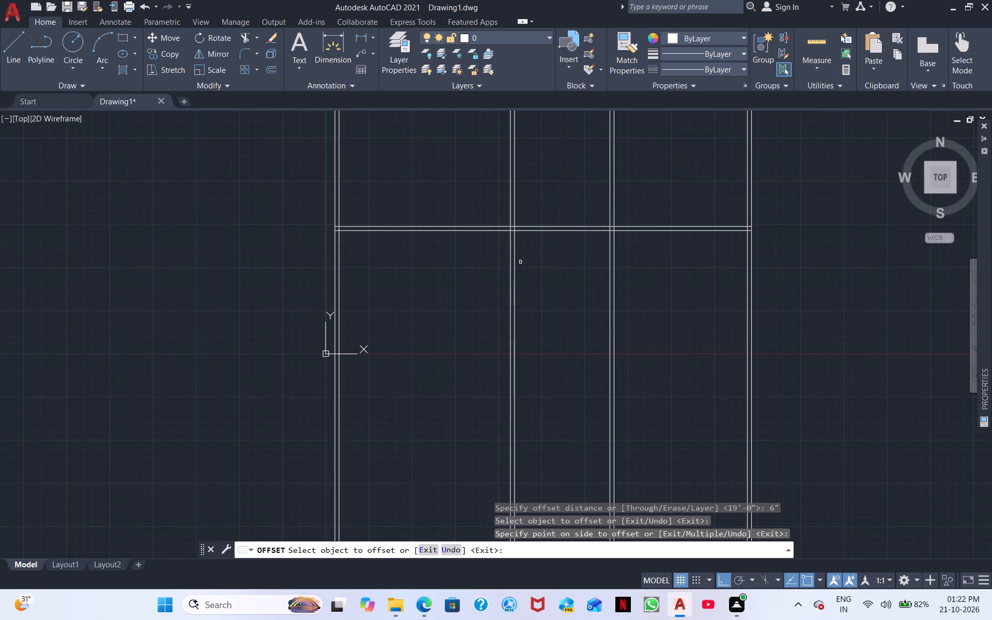
key("space")
Offset the lower line of that new horizontal wall by 12' downward.
key("space")
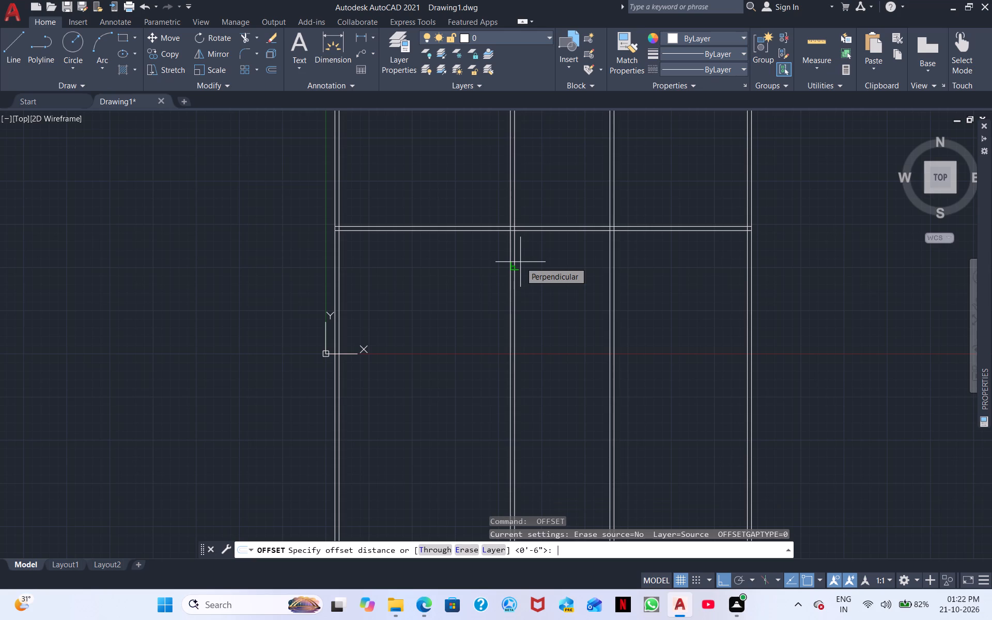
type("12'")
key("Return")
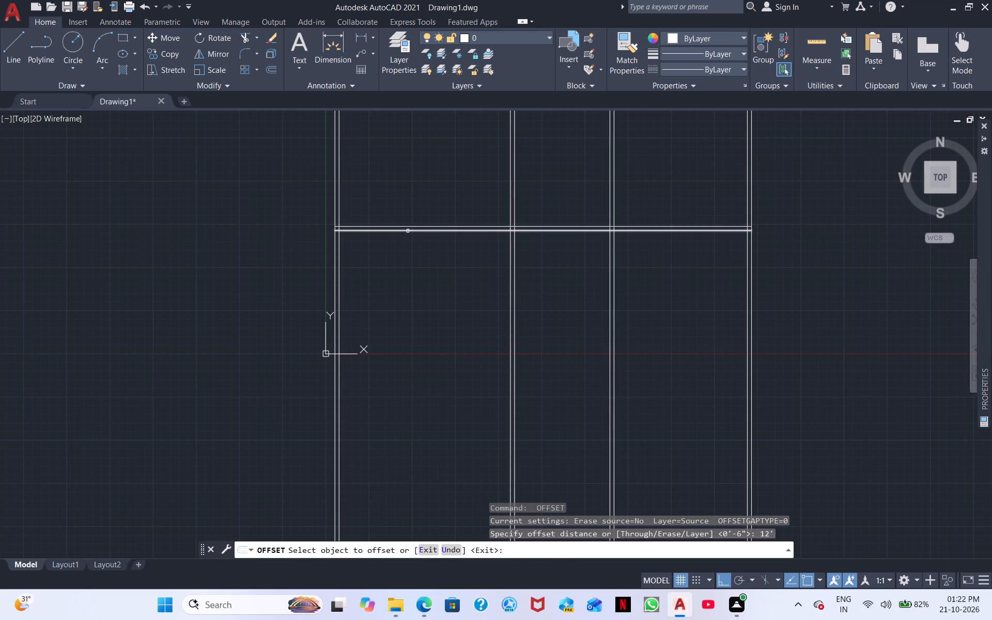
left_click(408, 231)
left_click(396, 282)
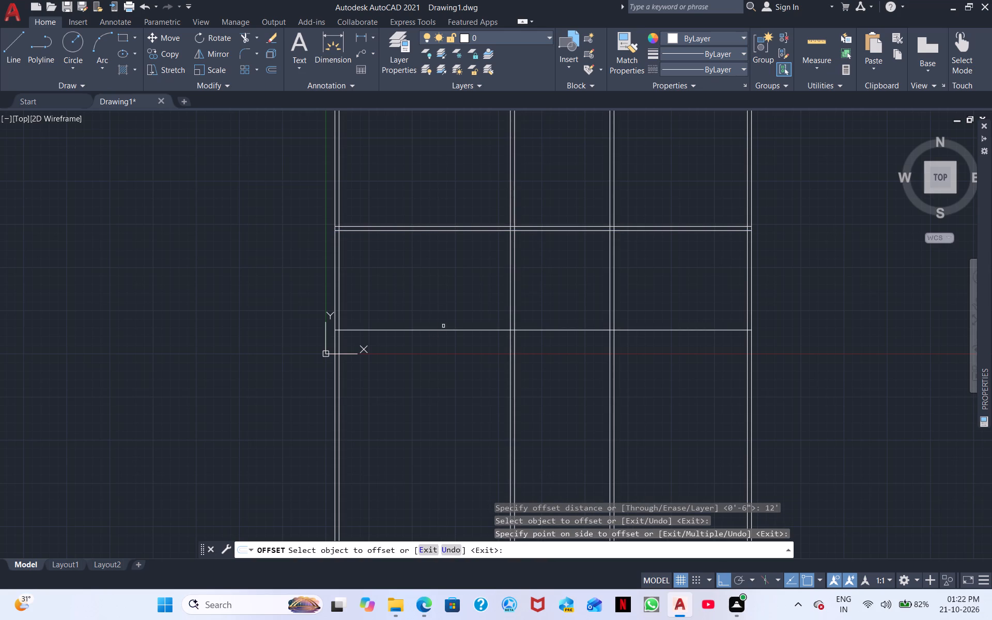
key("space")
Offset the lowest horizontal line by 6" downward to form the second interior horizontal wall.
key("space")
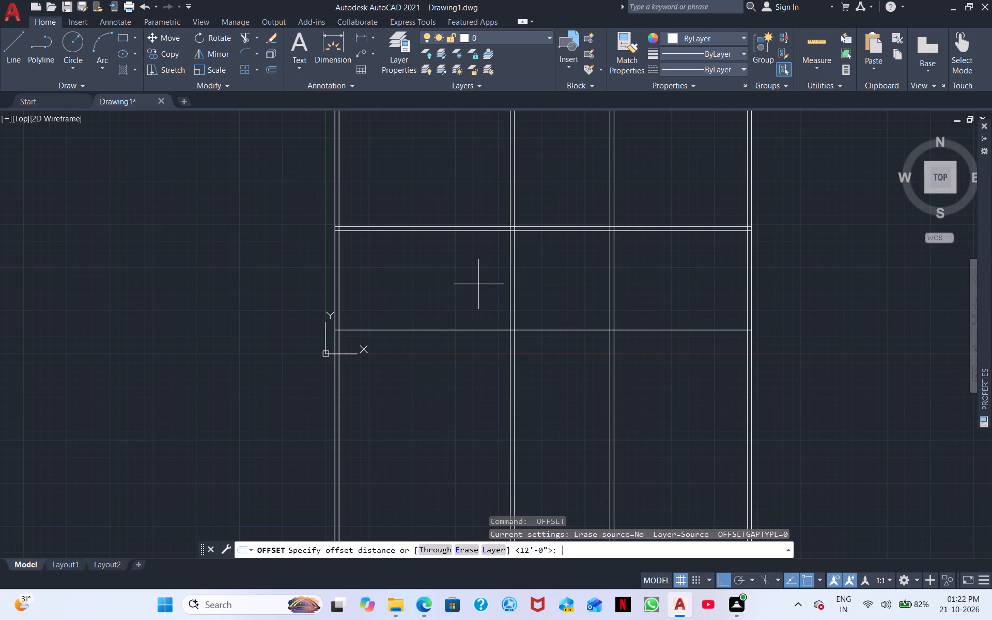
type("6\"")
key("Return")
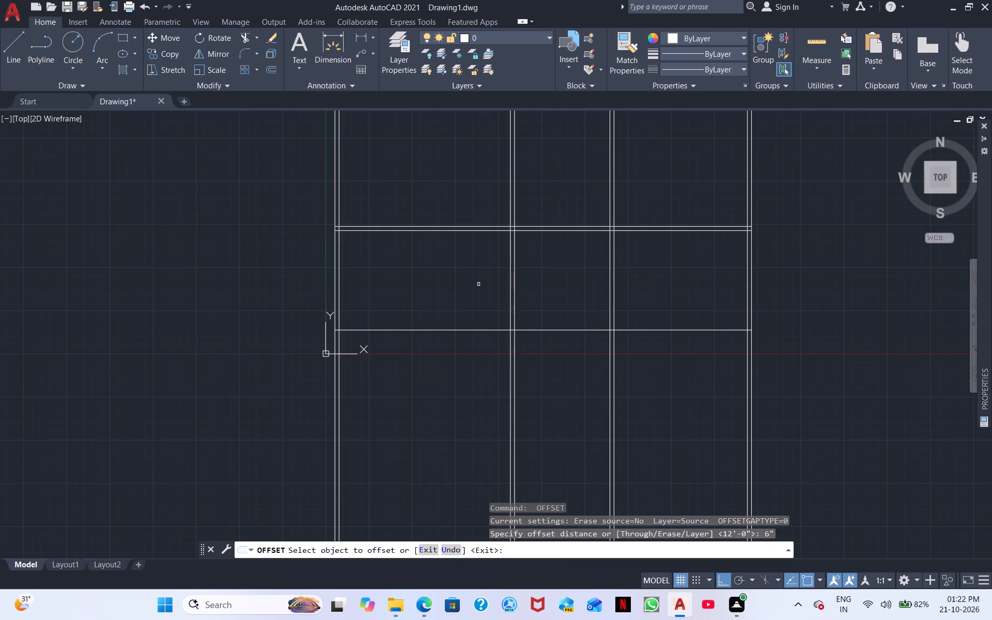
left_click(425, 331)
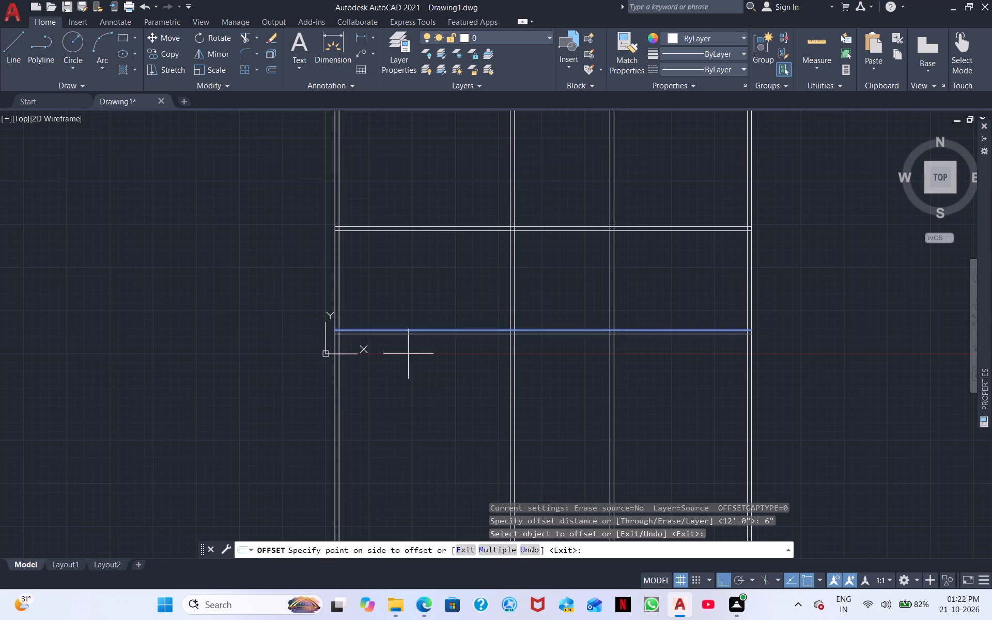
left_click(404, 365)
middle_click_drag(469, 371, 350, 340)
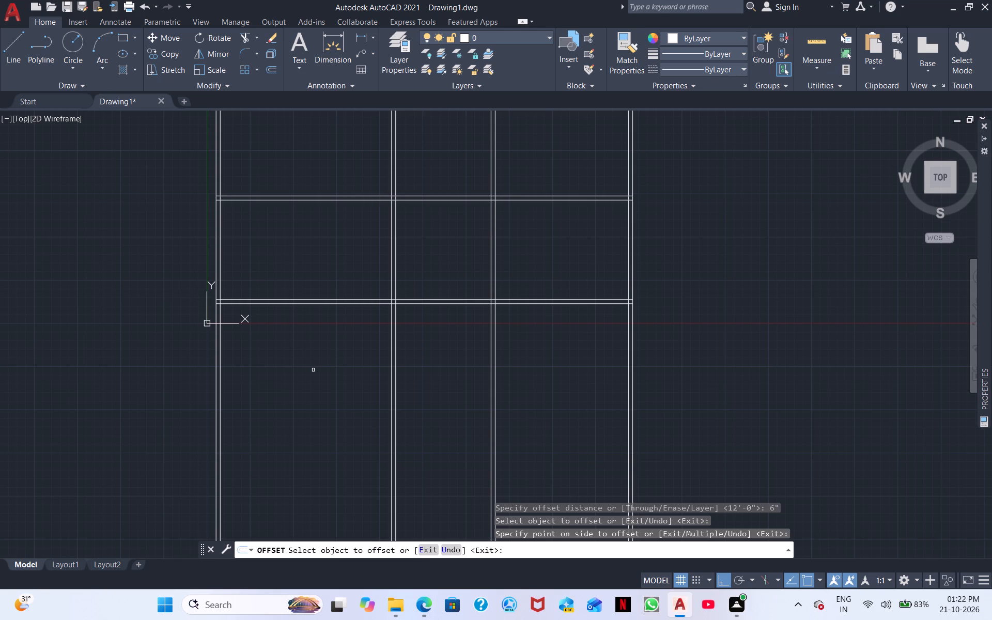
middle_click_drag(470, 235, 410, 297)
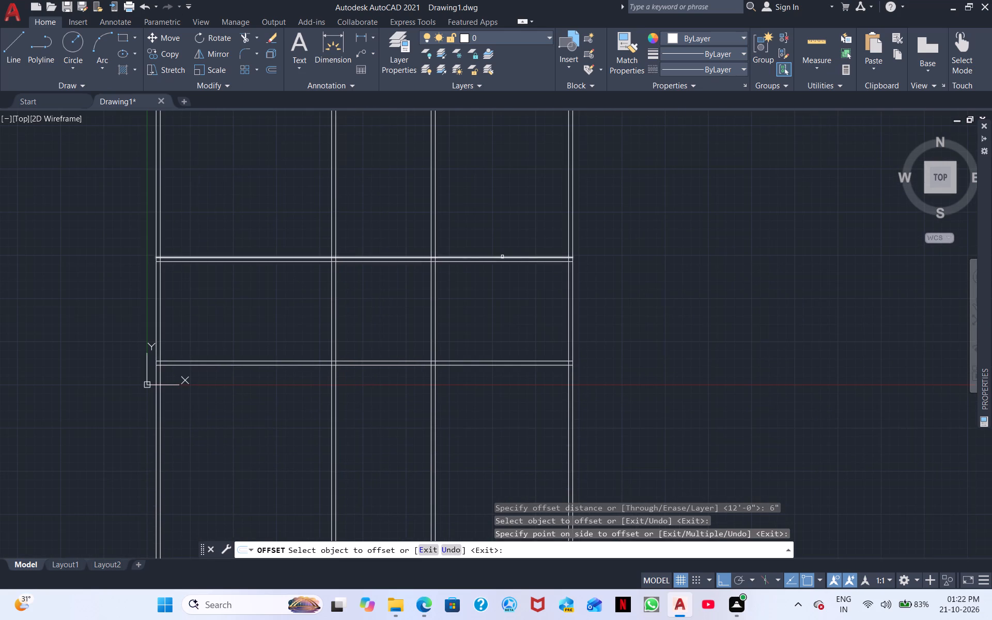
right_click(752, 241)
left_click(783, 262)
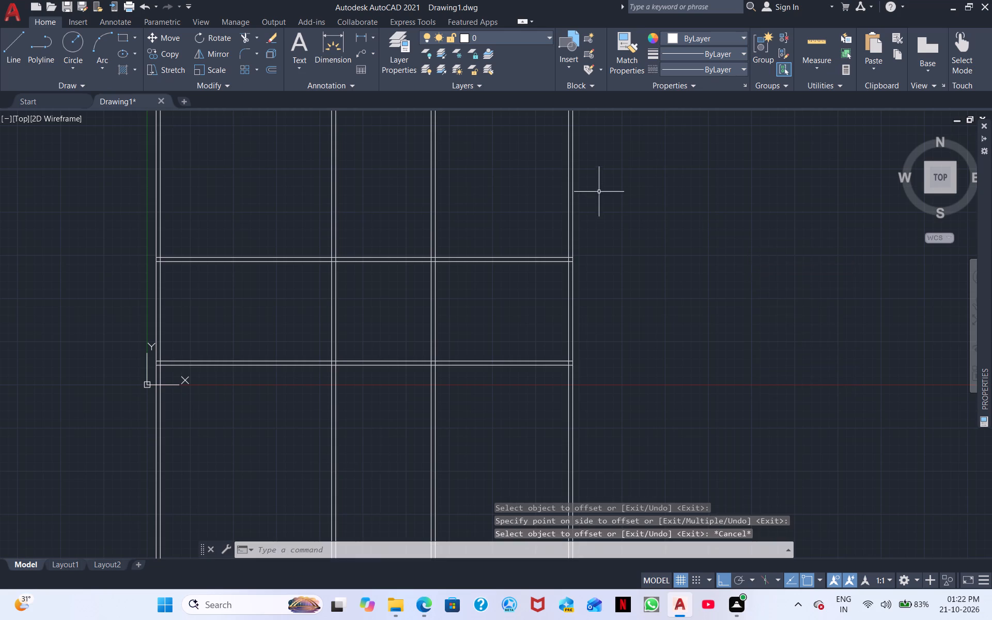
Trim the top wall's inner line where it crosses the right-hand of the two middle vertical walls.
middle_click_drag(587, 202, 669, 428)
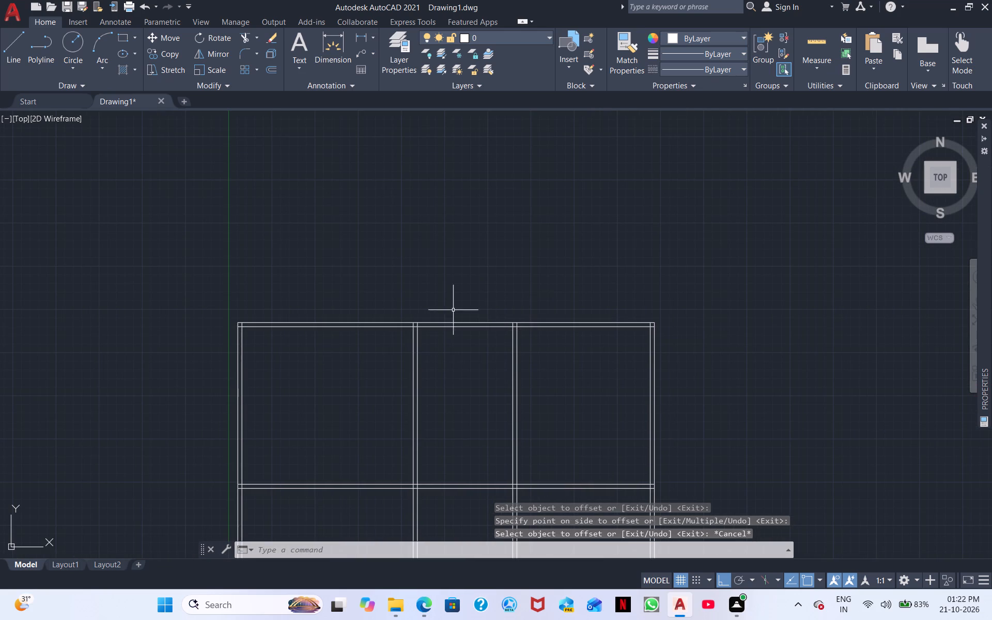
left_click(240, 39)
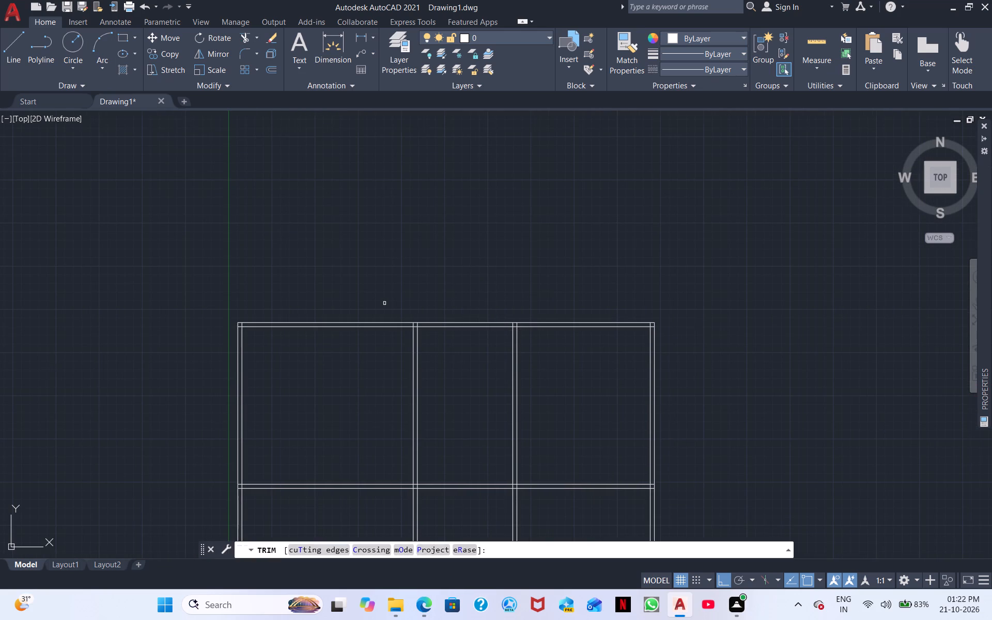
scroll(384, 303, "up", 1)
middle_click_drag(564, 380, 405, 310)
scroll(399, 294, "up", 2)
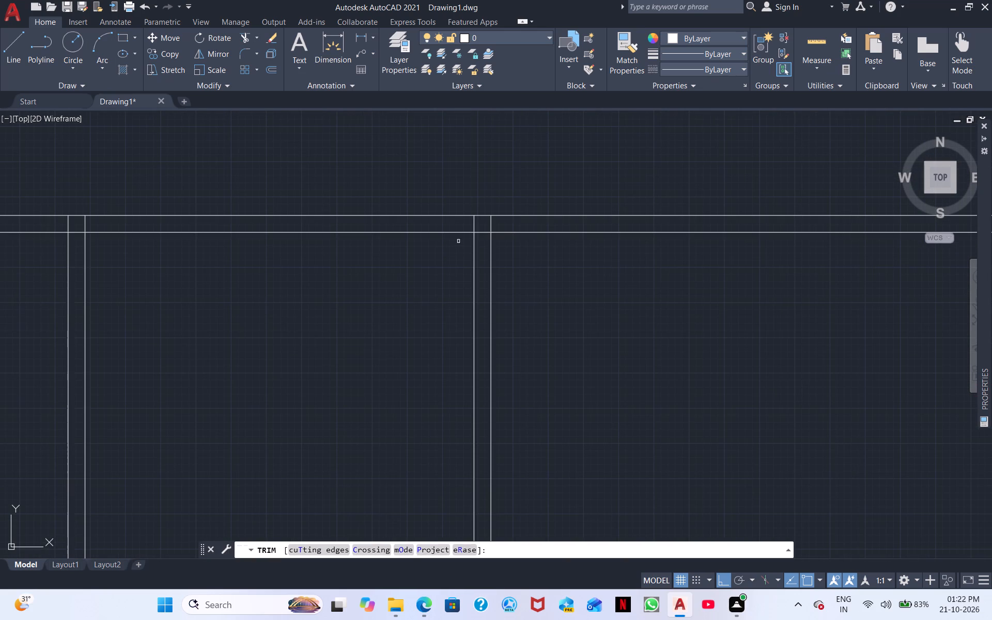
left_click(480, 233)
Trim both interior horizontal walls' lines out of the bay between the two middle vertical walls.
scroll(561, 377, "down", 2)
middle_click_drag(571, 379, 436, 216)
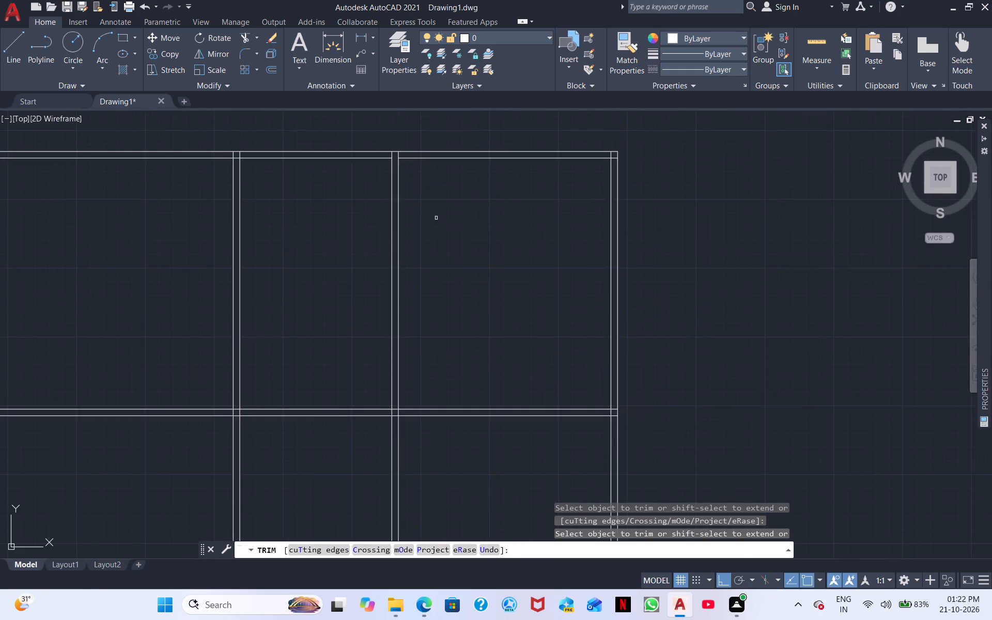
scroll(437, 263, "down", 1)
middle_click_drag(460, 423, 480, 318)
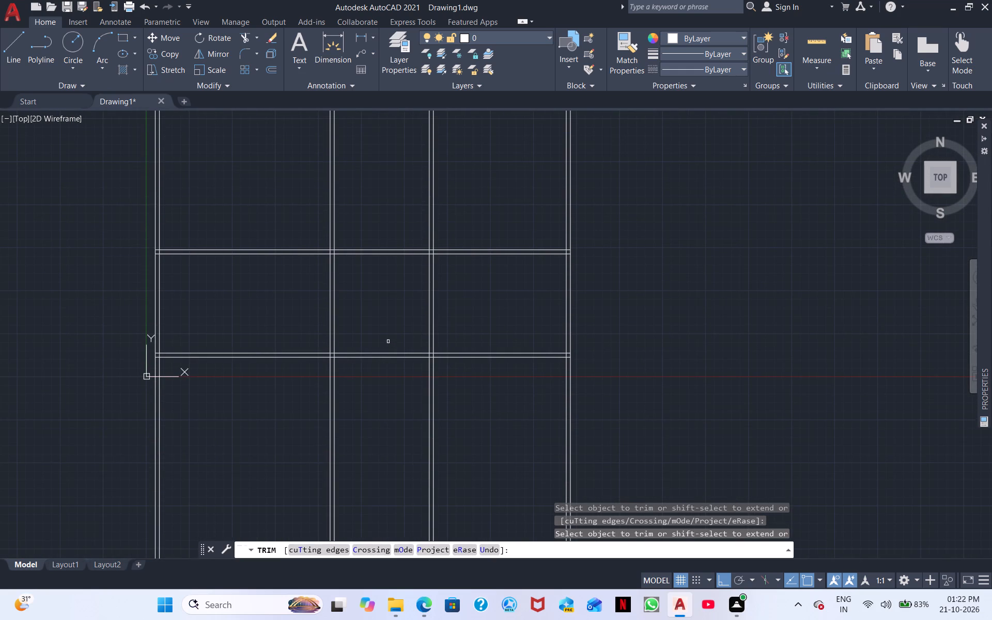
left_click_drag(386, 339, 389, 380)
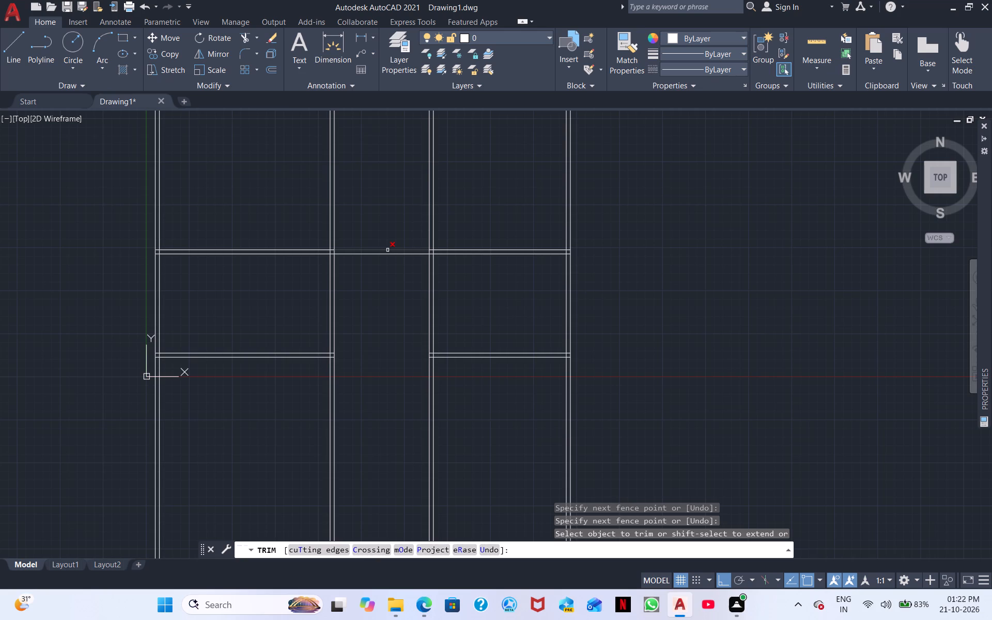
left_click(388, 250)
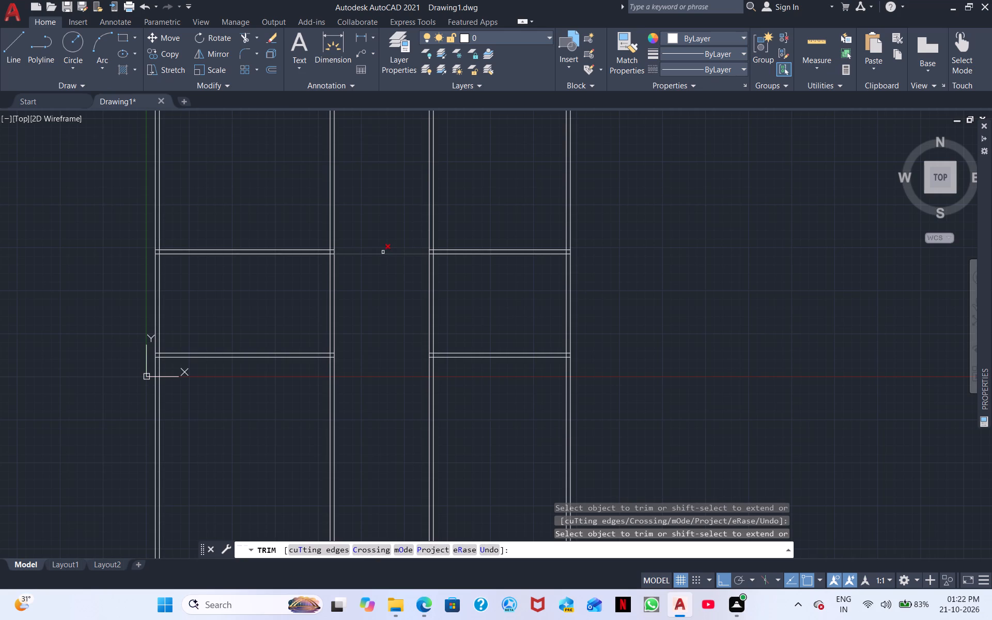
left_click(383, 252)
Trim the upper interior horizontal wall's two lines out of the right-hand bay, including the pieces inside the adjoining vertical walls.
scroll(433, 265, "up", 3)
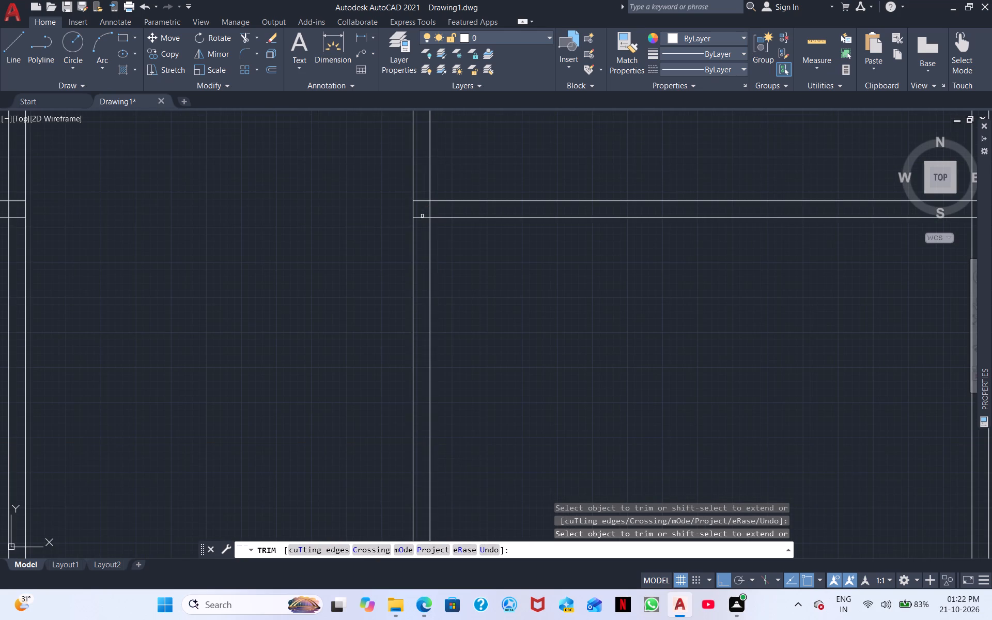
left_click(422, 218)
left_click_drag(421, 197, 422, 211)
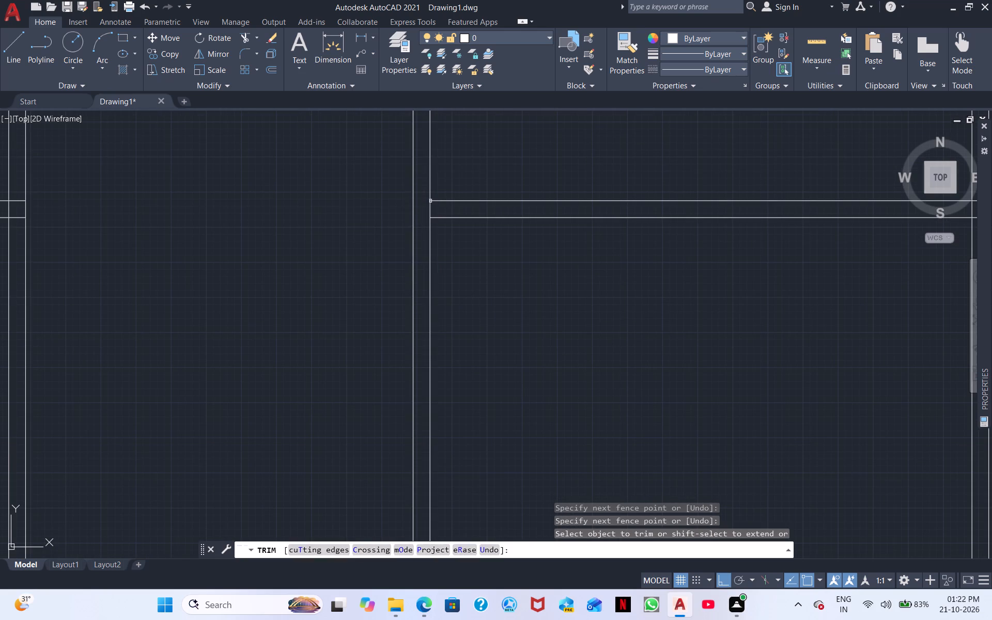
left_click_drag(475, 188, 480, 242)
scroll(648, 235, "down", 2)
middle_click_drag(640, 252, 306, 303)
scroll(306, 303, "up", 2)
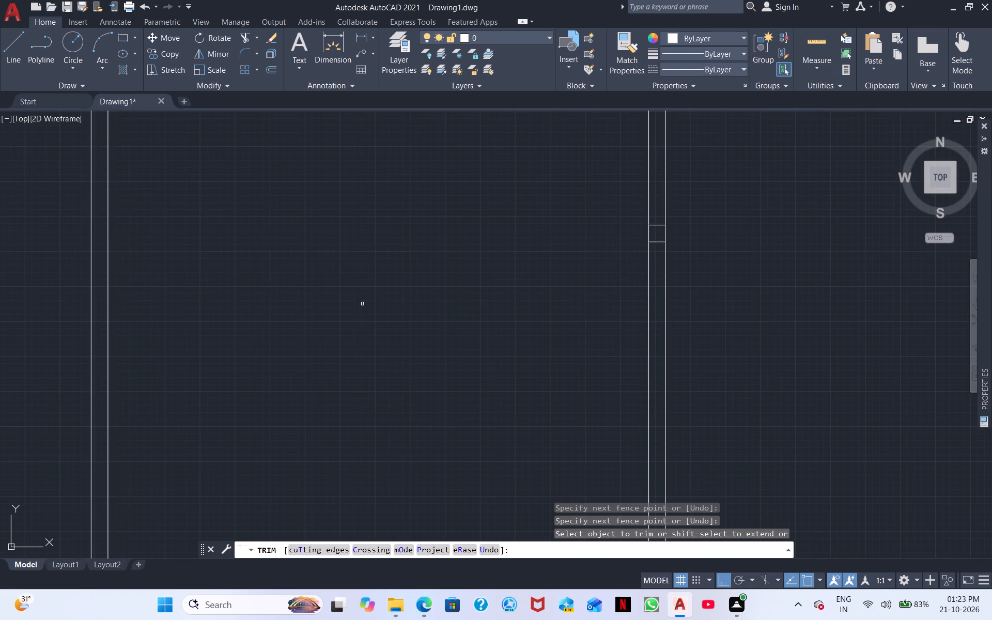
middle_click_drag(361, 304, 171, 300)
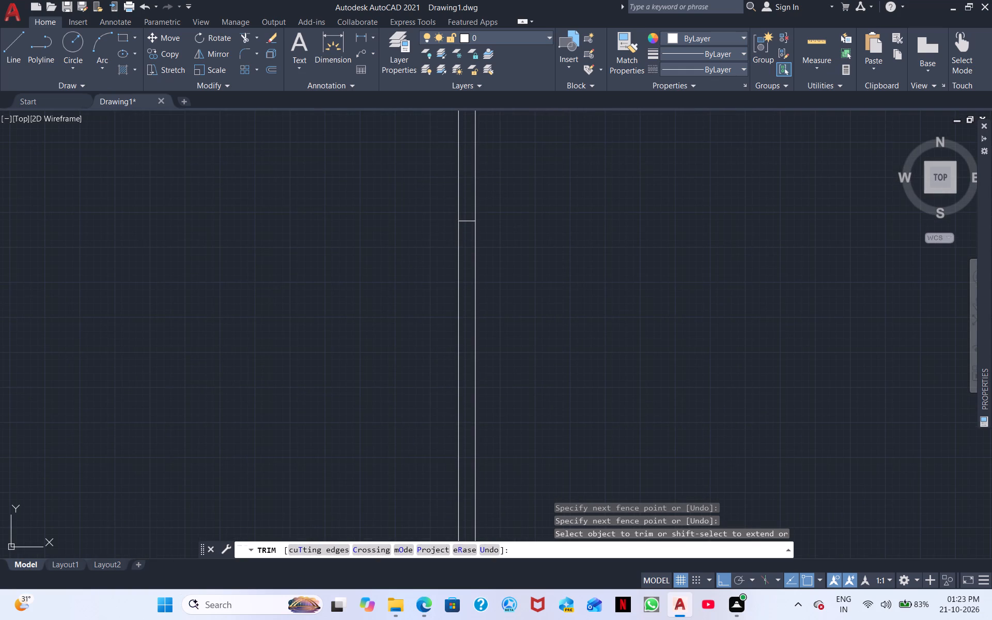
left_click(470, 238)
left_click(469, 221)
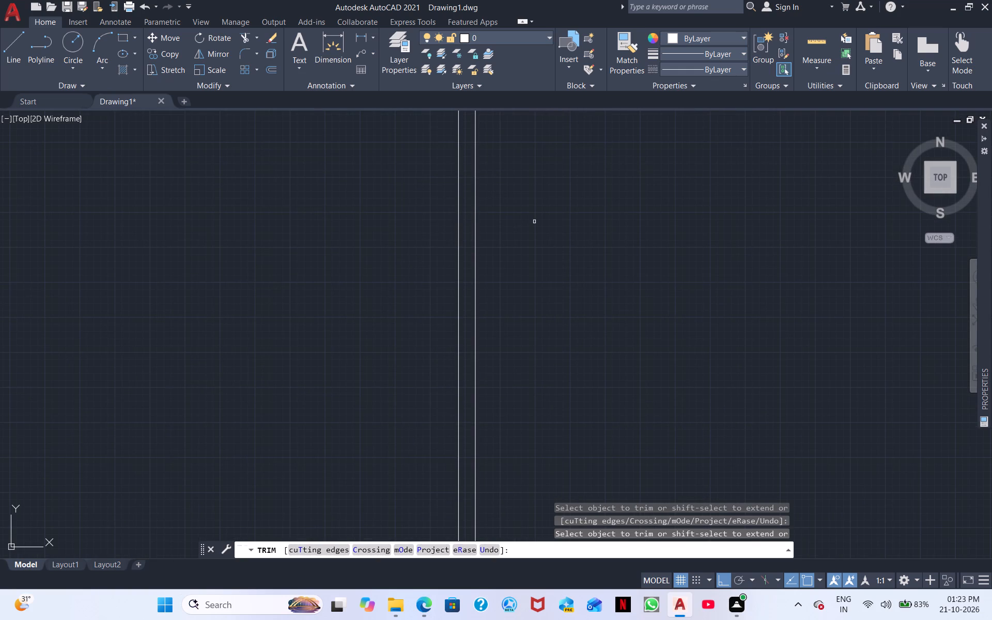
right_click(534, 222)
left_click(561, 242)
Offset the top wall's inner line in the right-hand bay 13'7" downward to locate a new interior wall.
scroll(259, 245, "down", 2)
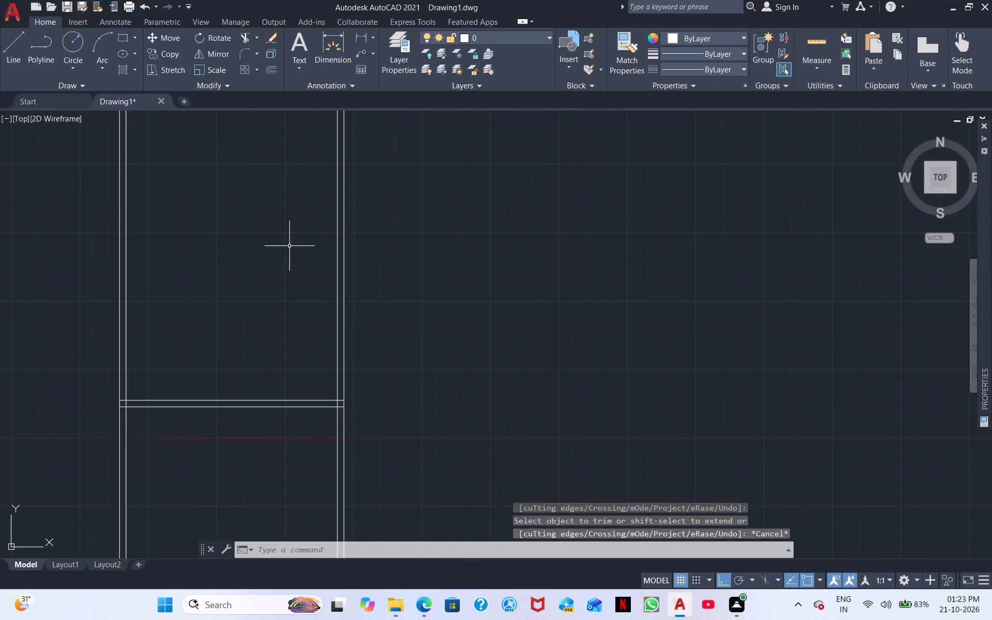
middle_click_drag(229, 255, 560, 355)
scroll(560, 355, "down", 2)
scroll(540, 297, "up", 1)
middle_click_drag(540, 297, 540, 296)
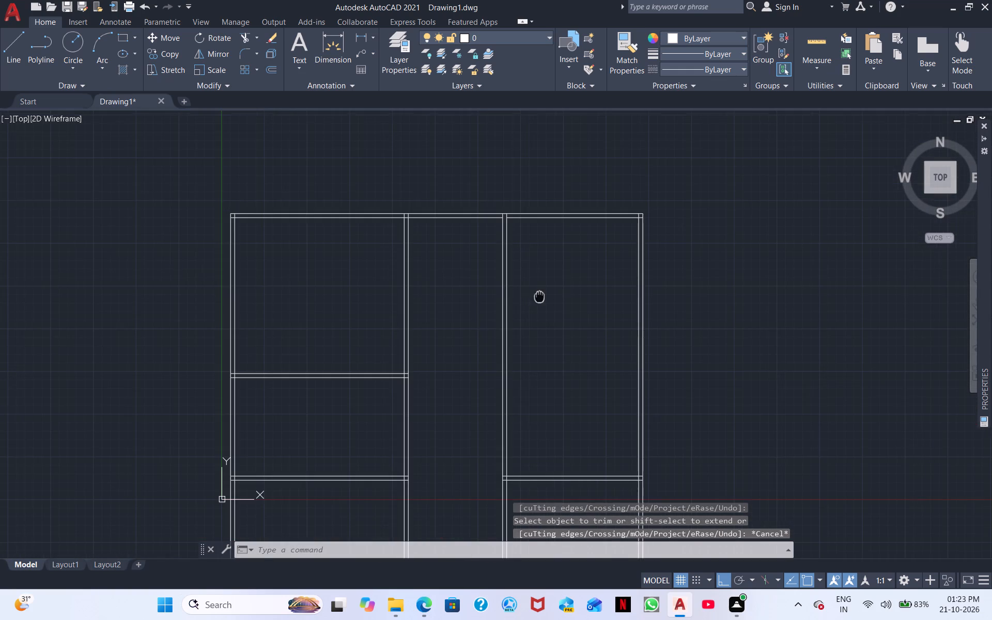
middle_click_drag(540, 296, 409, 295)
scroll(410, 293, "up", 2)
scroll(442, 295, "down", 1)
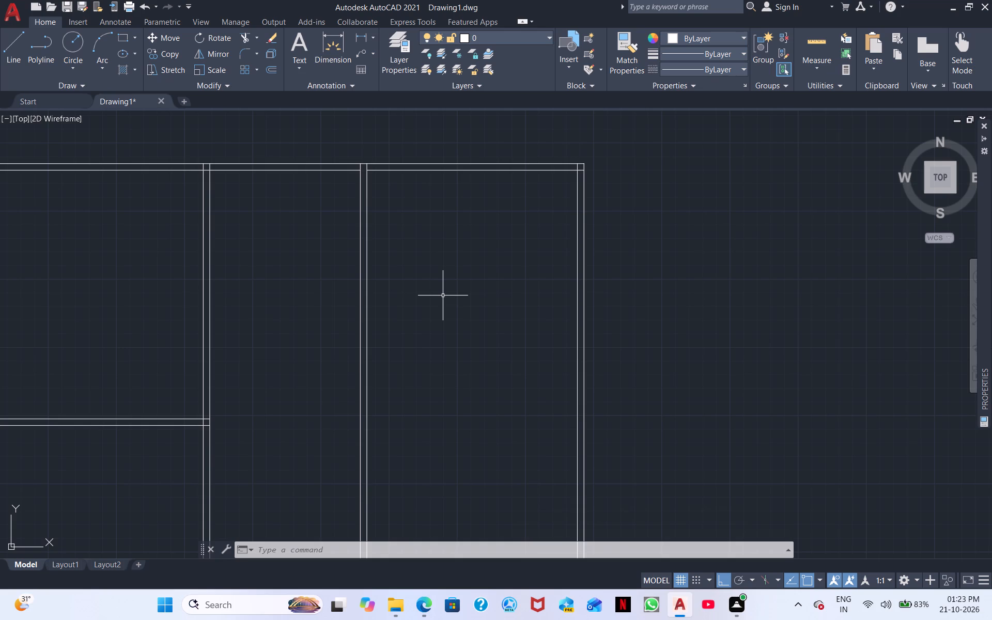
type("O")
key("space")
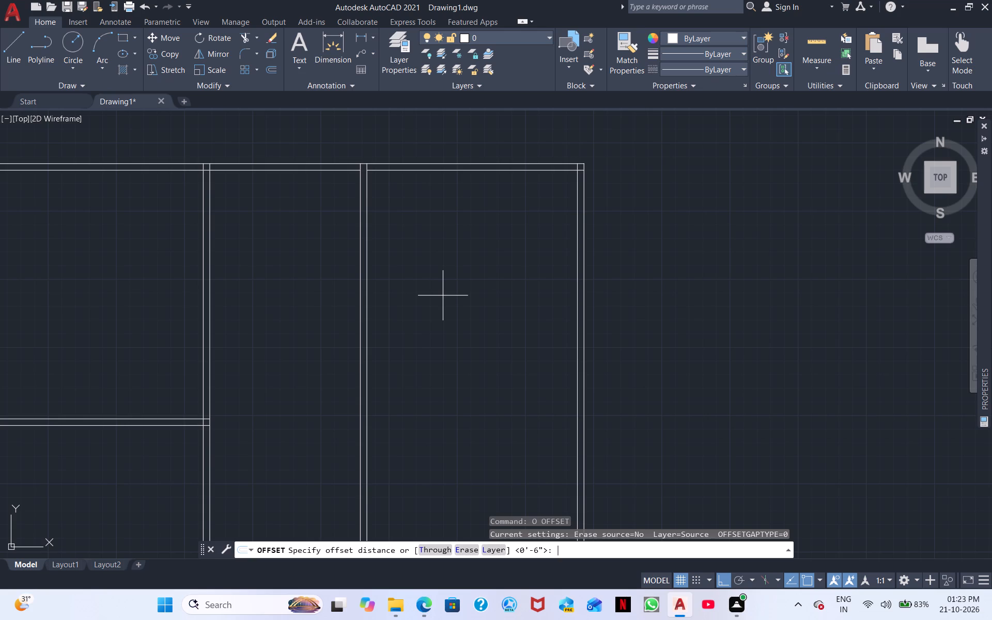
type("13'7\"")
key("Return")
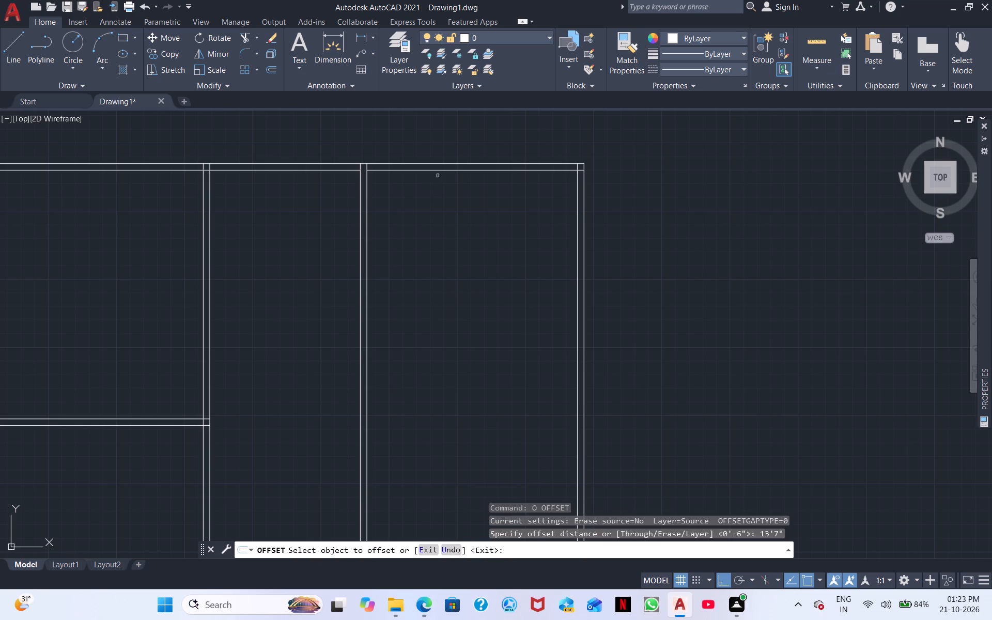
left_click(446, 171)
left_click(439, 257)
middle_click_drag(498, 330, 480, 249)
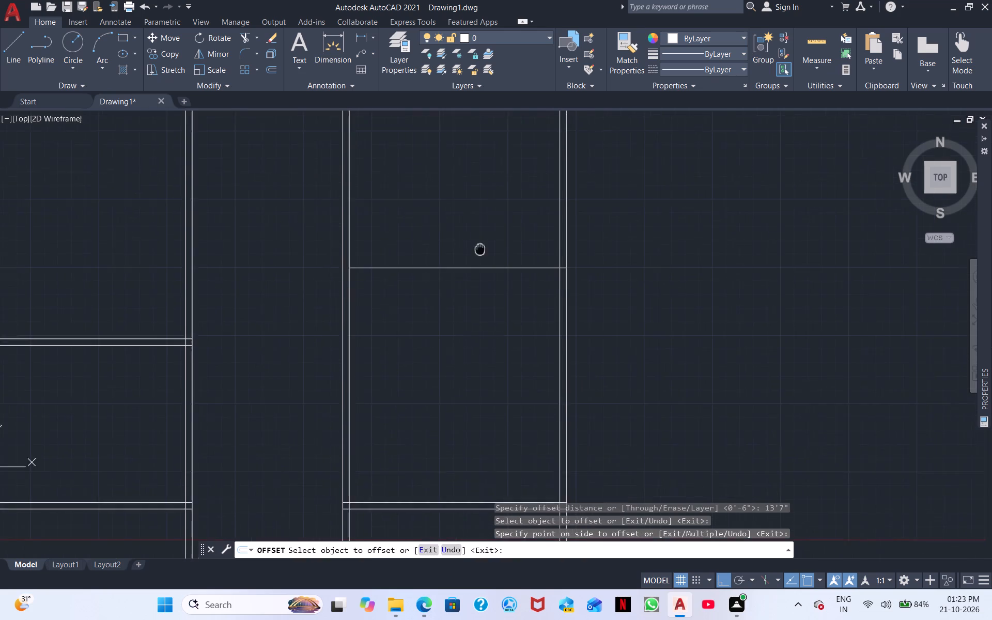
middle_click_drag(480, 249, 478, 245)
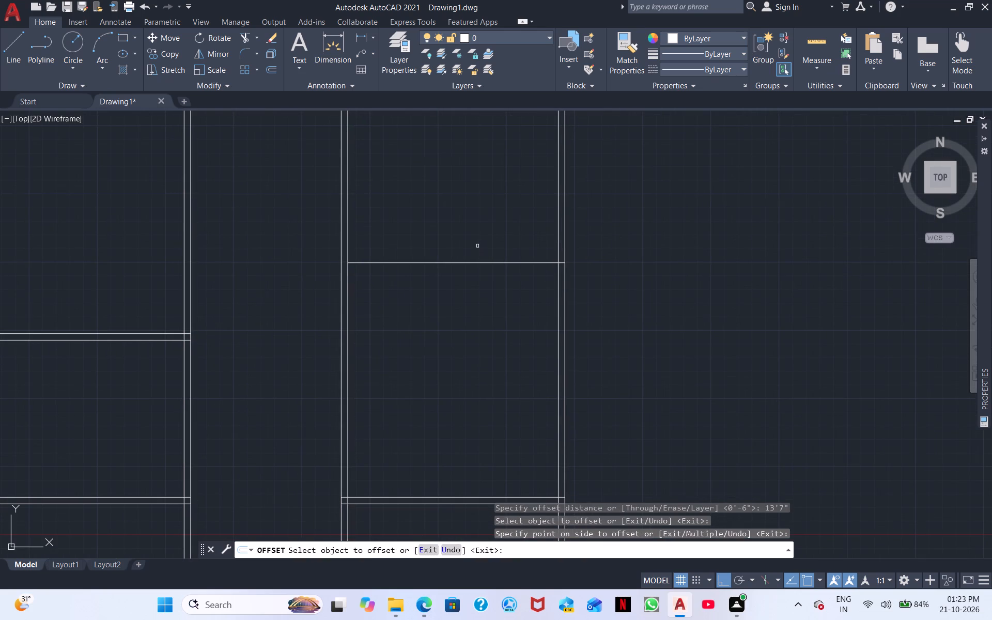
key("space")
Offset the new horizontal line in the right-hand bay 6" downward to give the wall its thickness.
key("space")
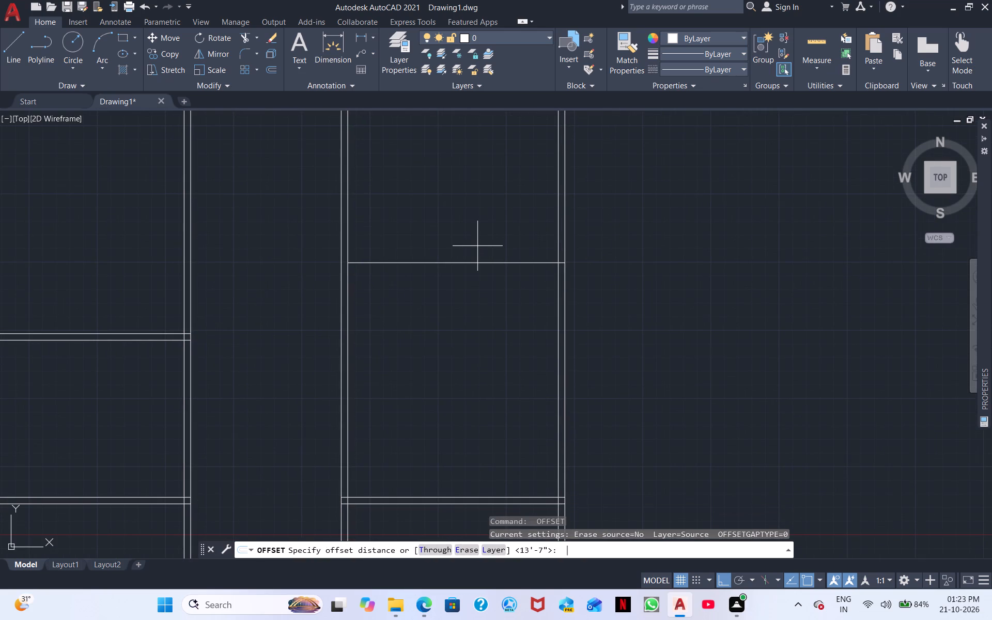
type("6\"")
key("Return")
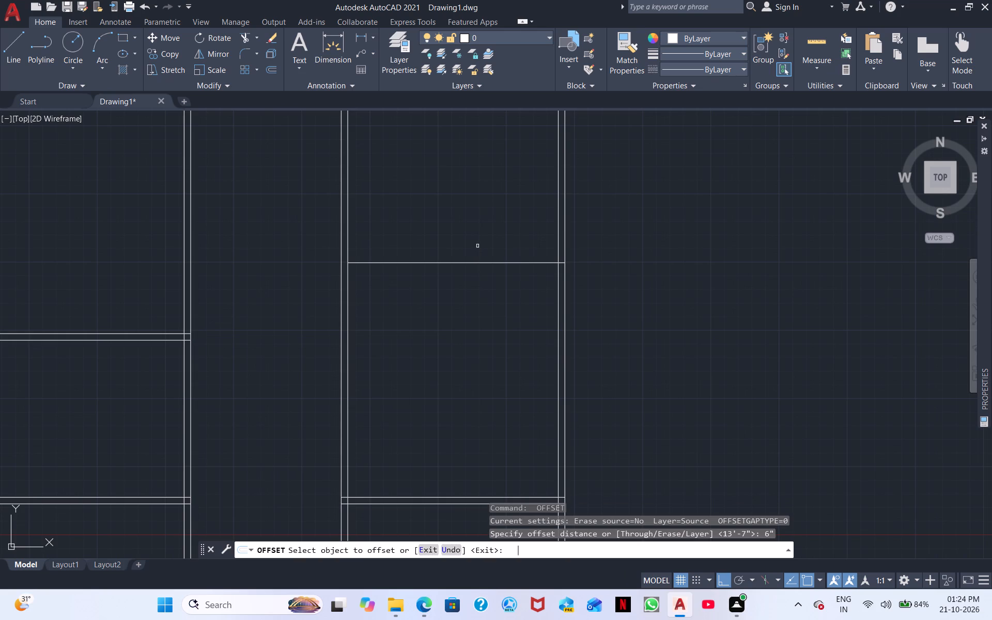
left_click(439, 264)
left_click(435, 275)
Measure the clear height of the right-hand bay's second room with a temporary linear dimension between its two horizontal walls.
scroll(427, 289, "down", 2)
middle_click_drag(450, 336, 452, 332)
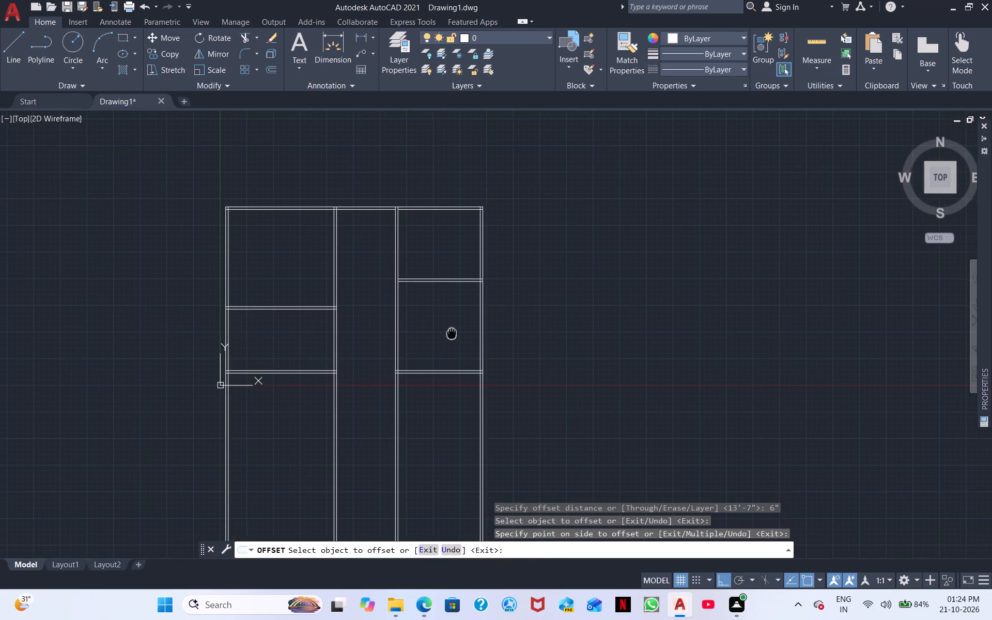
middle_click_drag(452, 332, 489, 288)
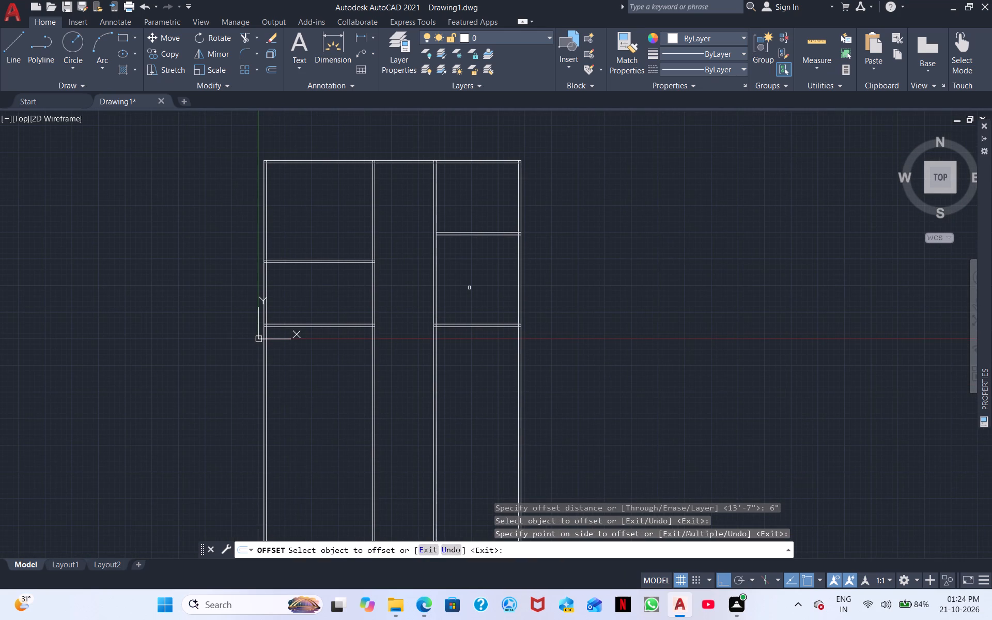
middle_click_drag(471, 280, 438, 313)
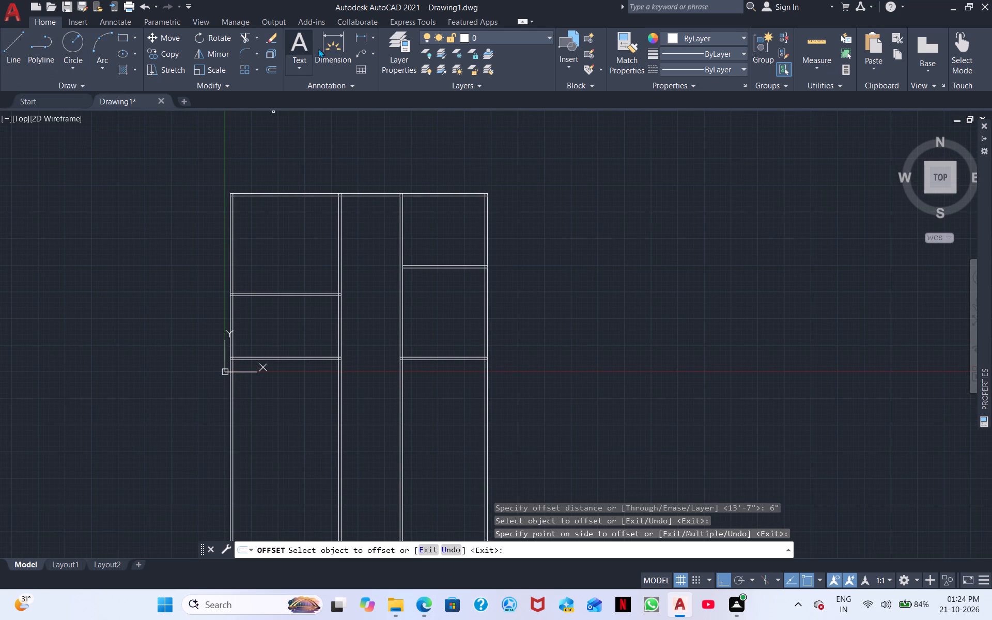
left_click(361, 38)
scroll(392, 226, "up", 1)
scroll(434, 284, "up", 1)
middle_click_drag(469, 333, 386, 176)
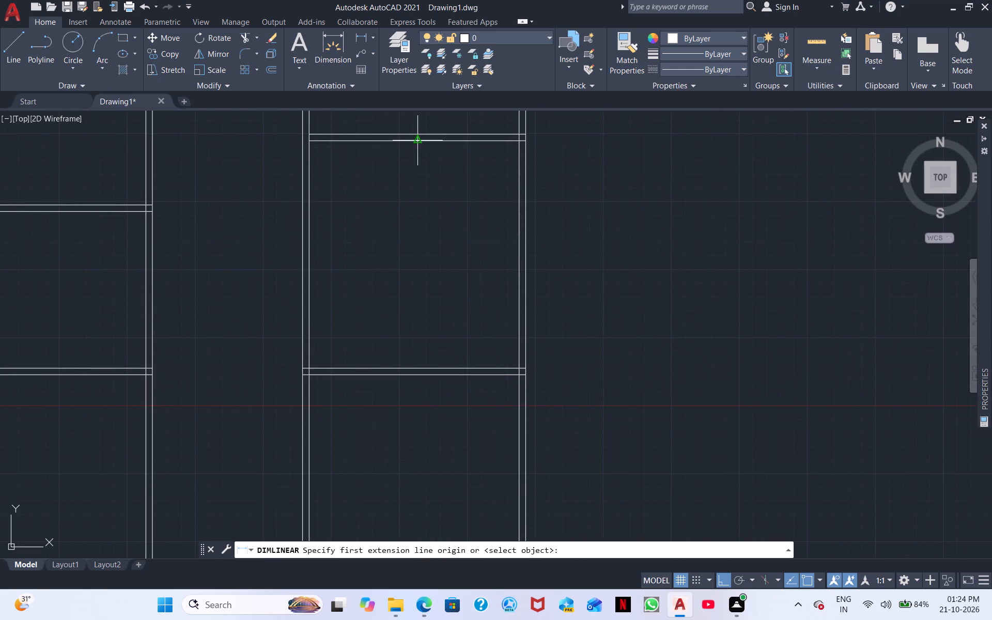
left_click(418, 143)
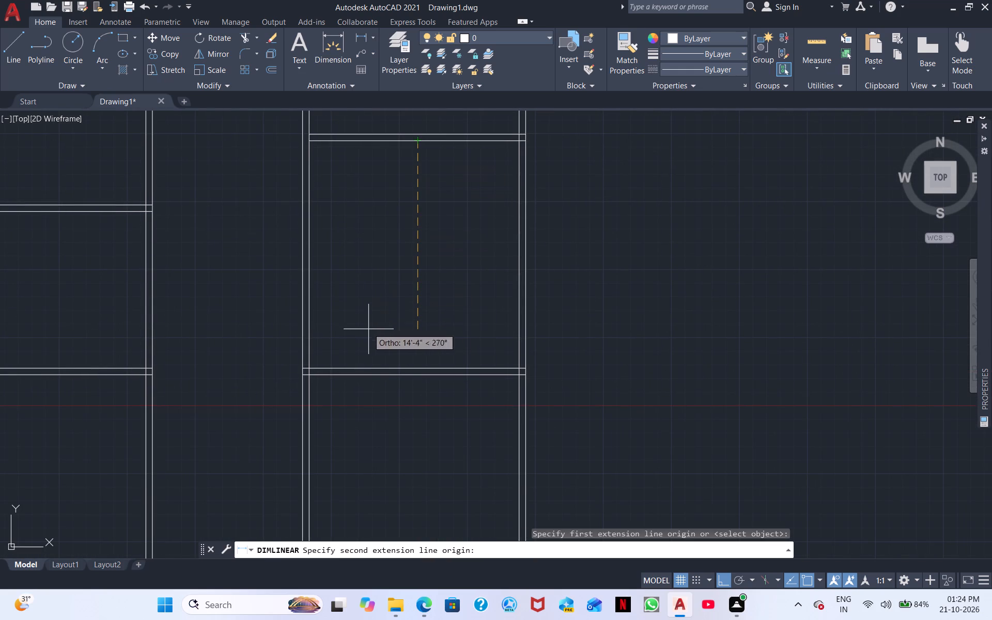
left_click(414, 369)
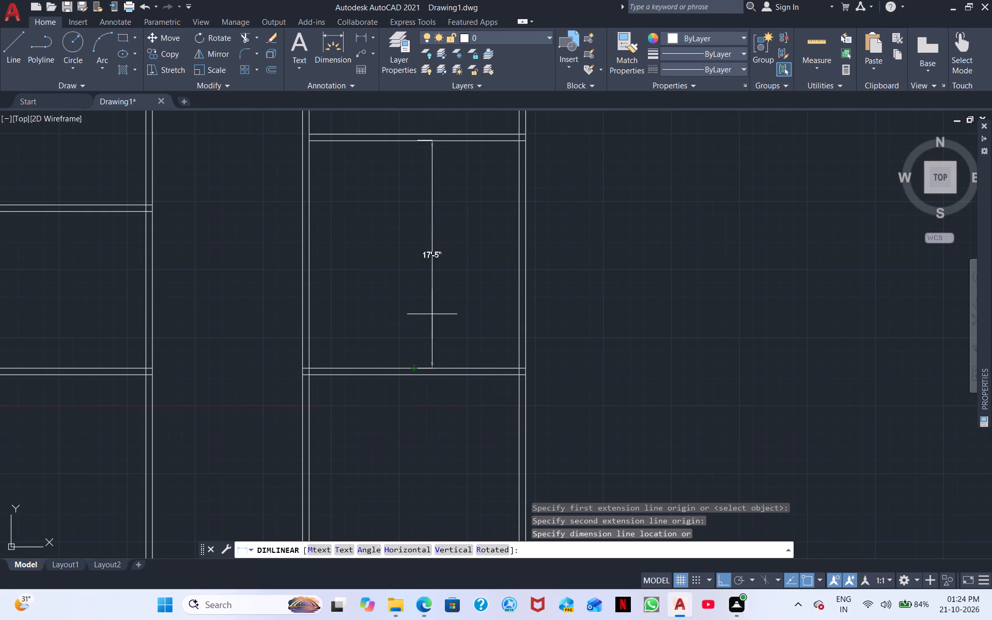
scroll(429, 327, "down", 2)
right_click(412, 307)
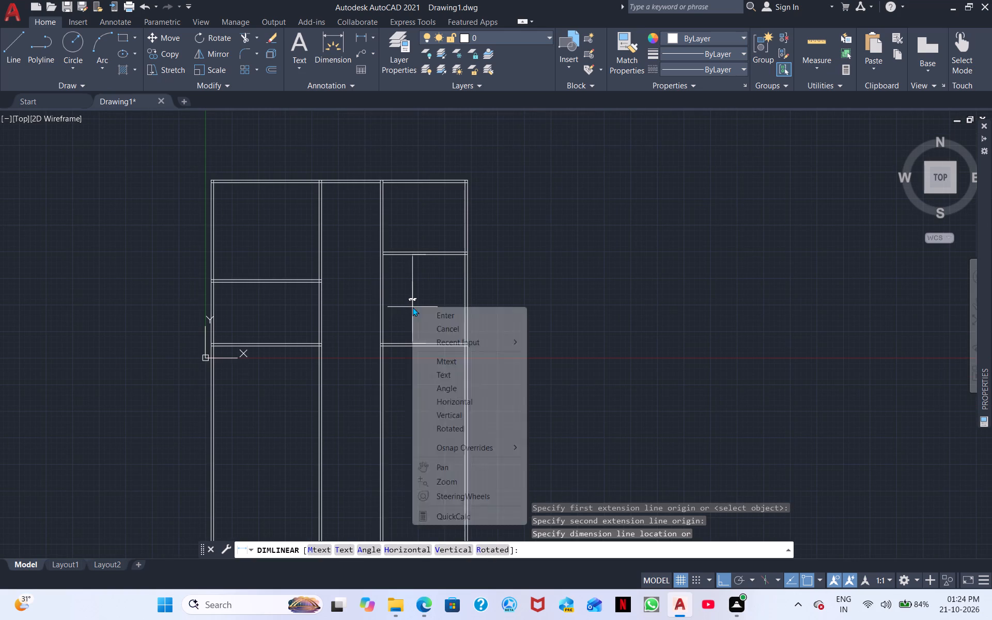
left_click(444, 327)
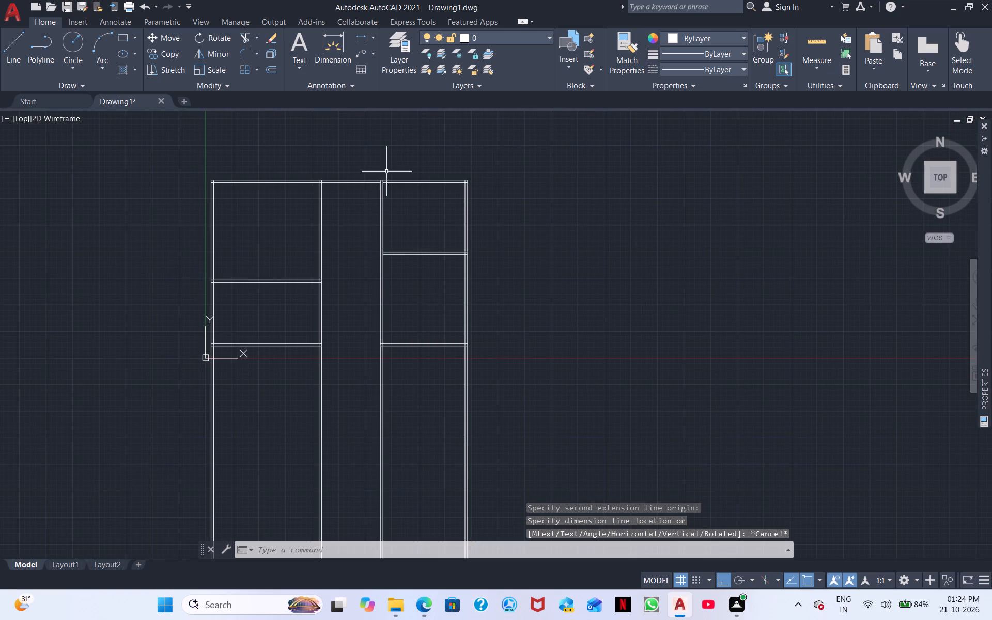
Measure the clear height of the right-hand bay's top room with a temporary linear dimension, without placing it.
right_click(436, 205)
left_click(463, 209)
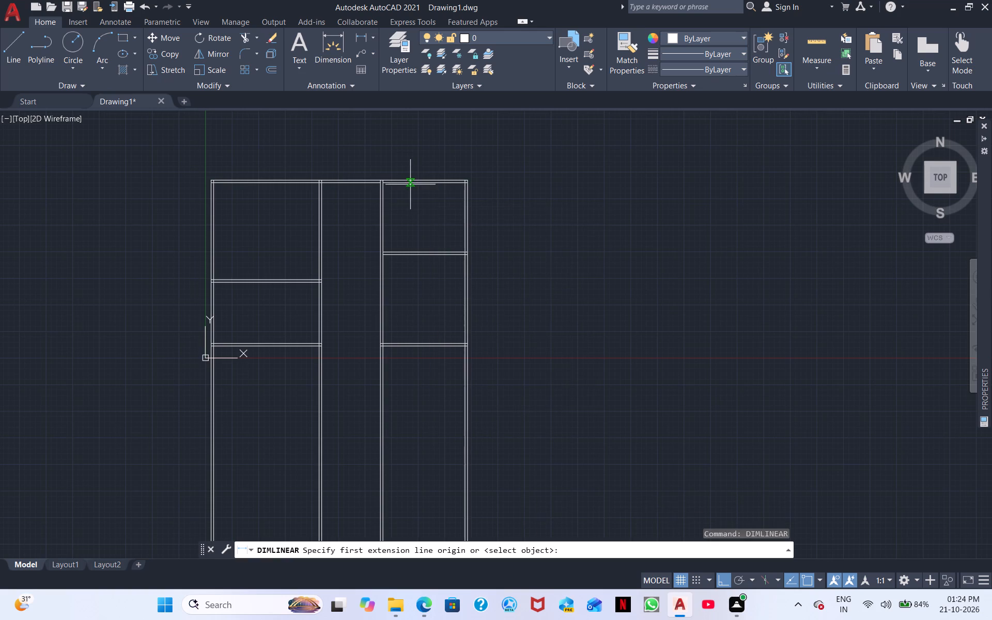
scroll(410, 184, "up", 4)
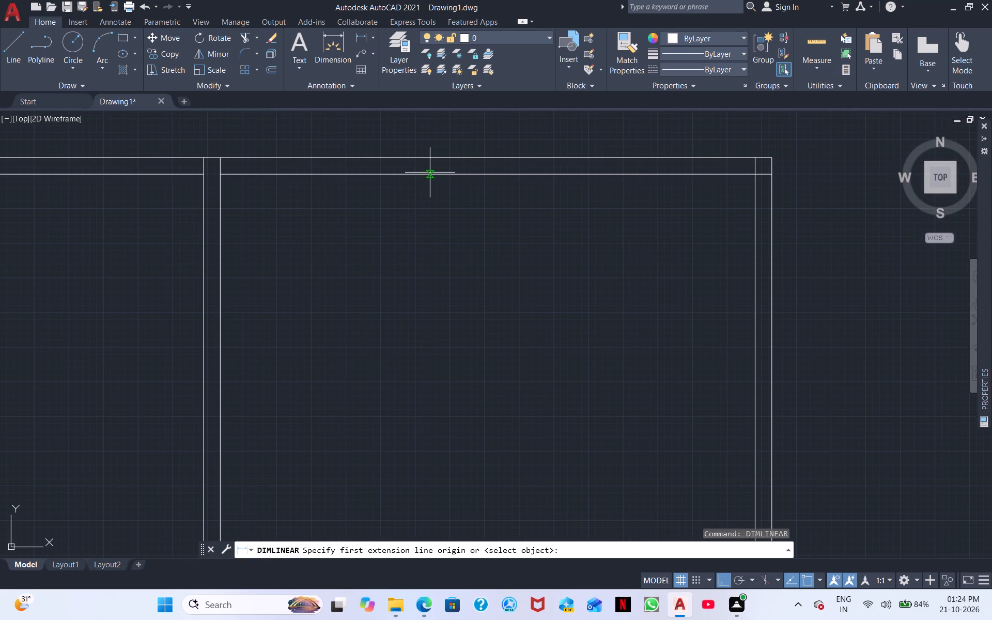
left_click(429, 176)
middle_click_drag(431, 259, 452, 28)
scroll(453, 27, "down", 3)
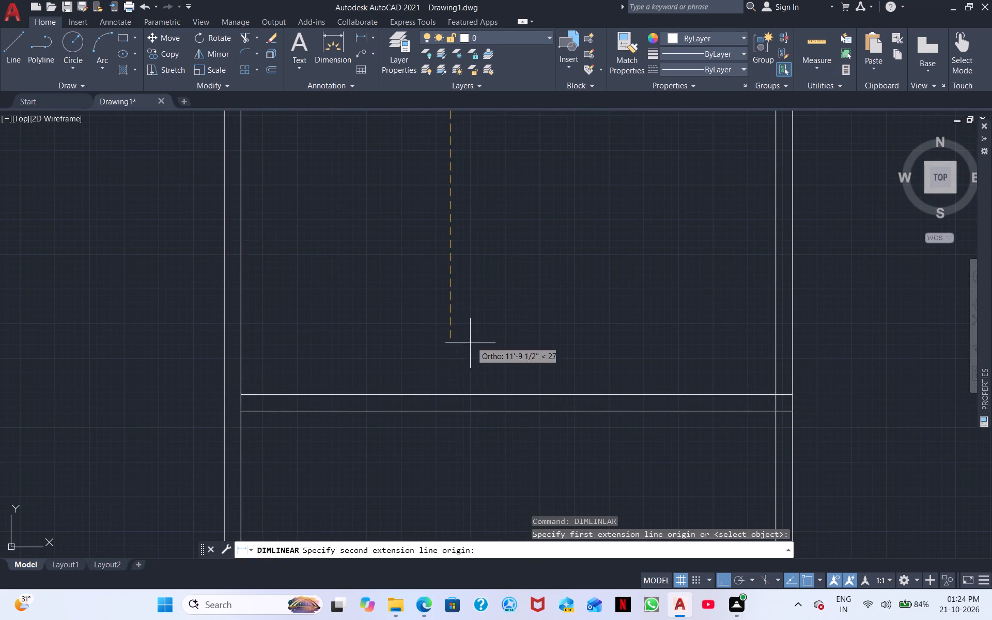
left_click(452, 394)
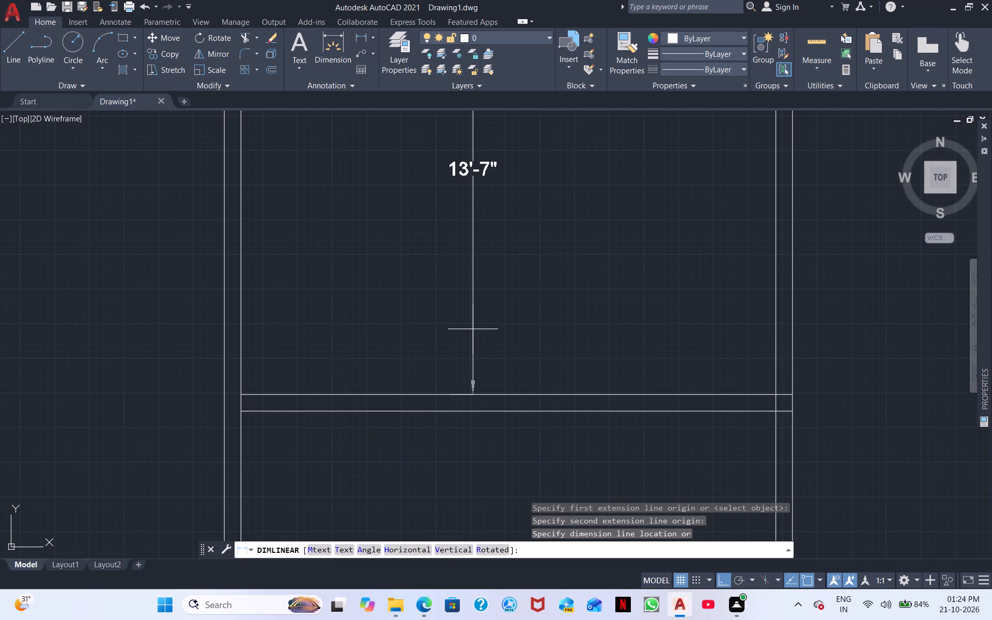
scroll(473, 330, "down", 3)
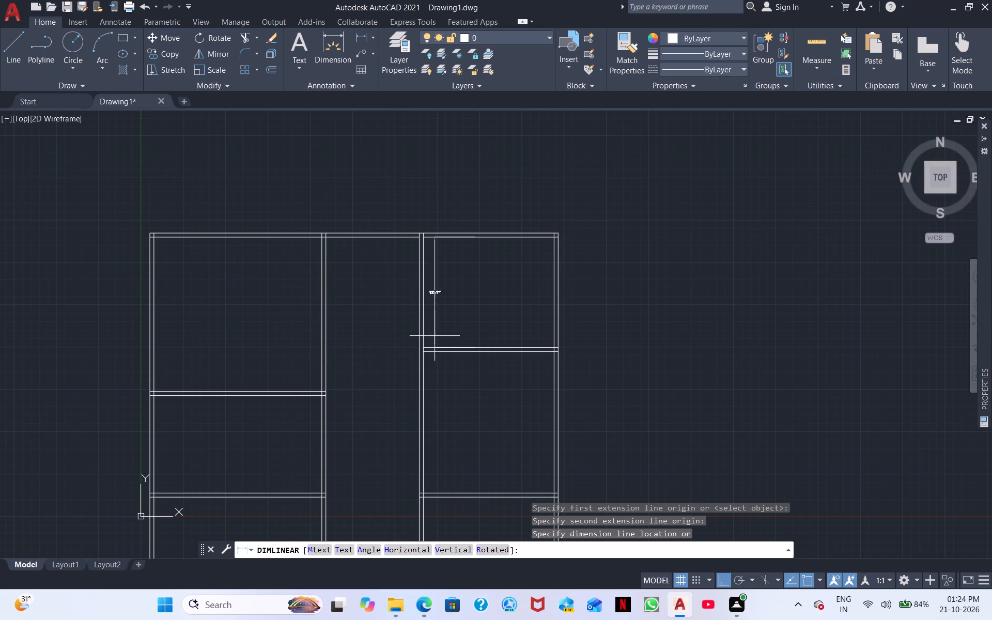
right_click(461, 326)
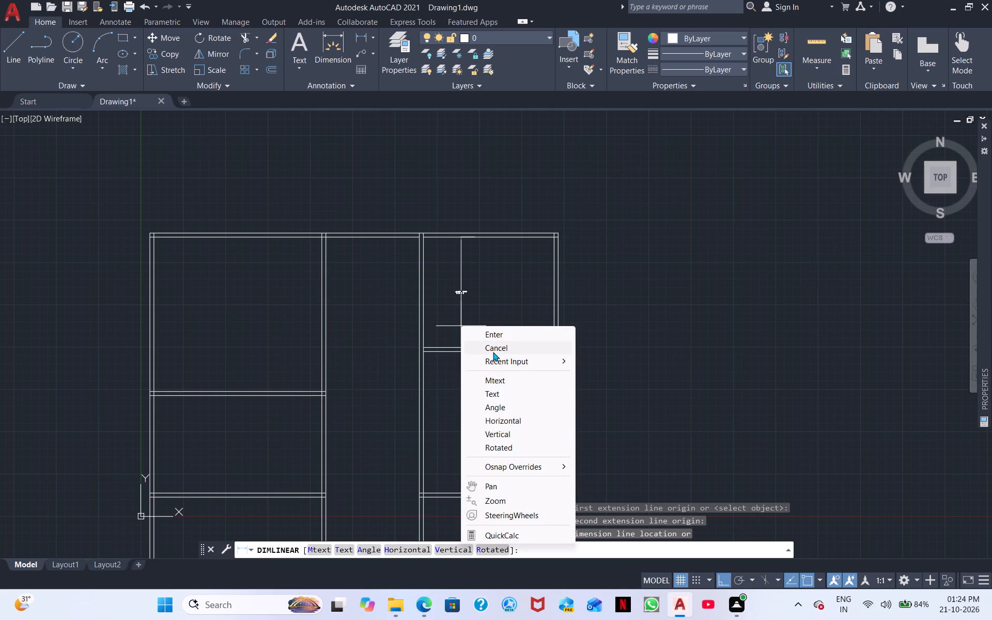
left_click(494, 348)
Recheck the clear height of the right-hand bay's second room with a temporary linear dimension, without placing it.
middle_click_drag(499, 390, 450, 312)
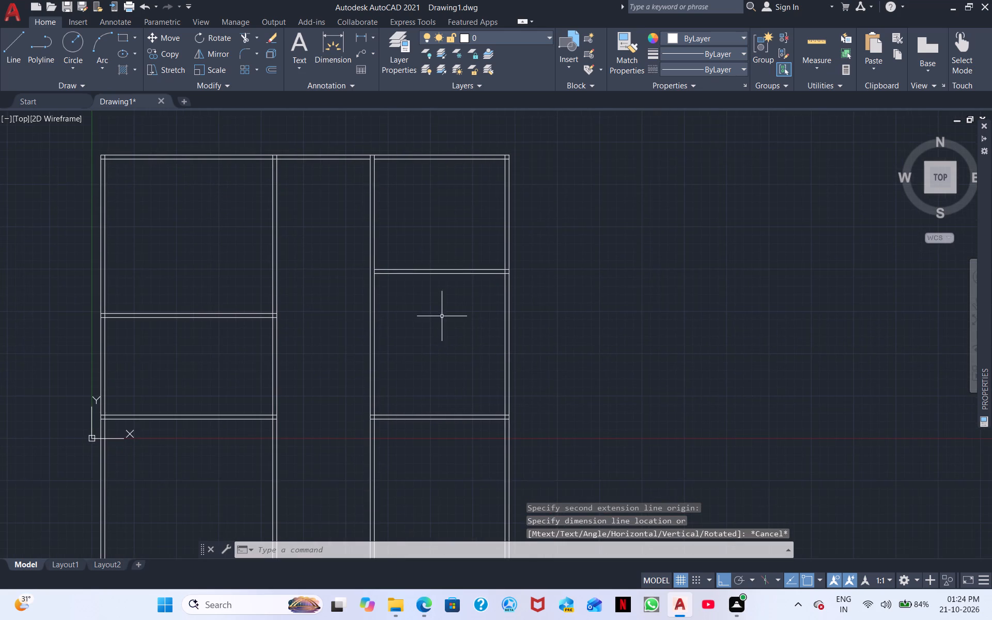
scroll(394, 340, "up", 1)
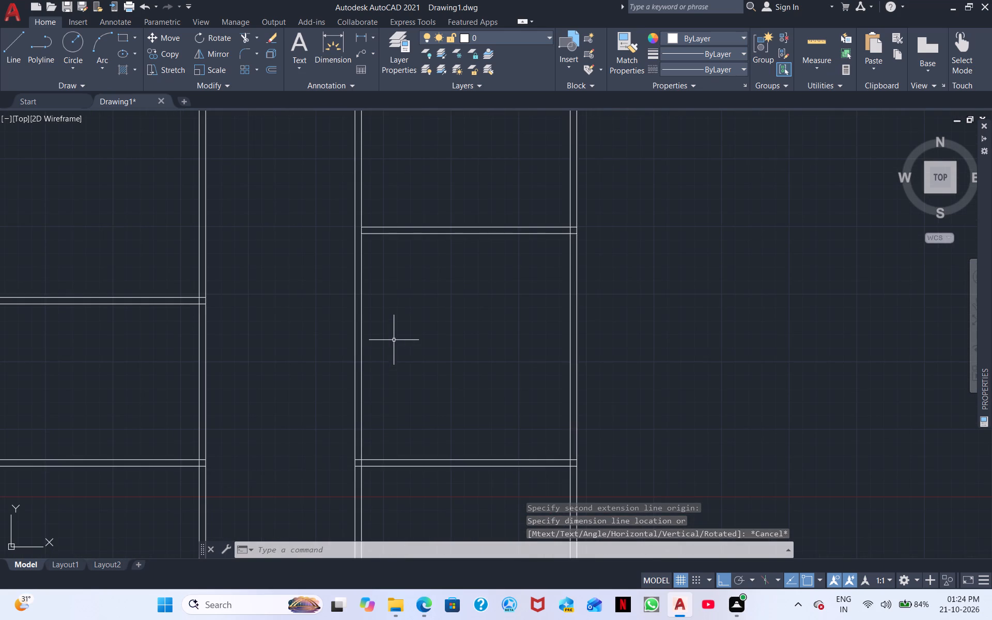
left_click(355, 37)
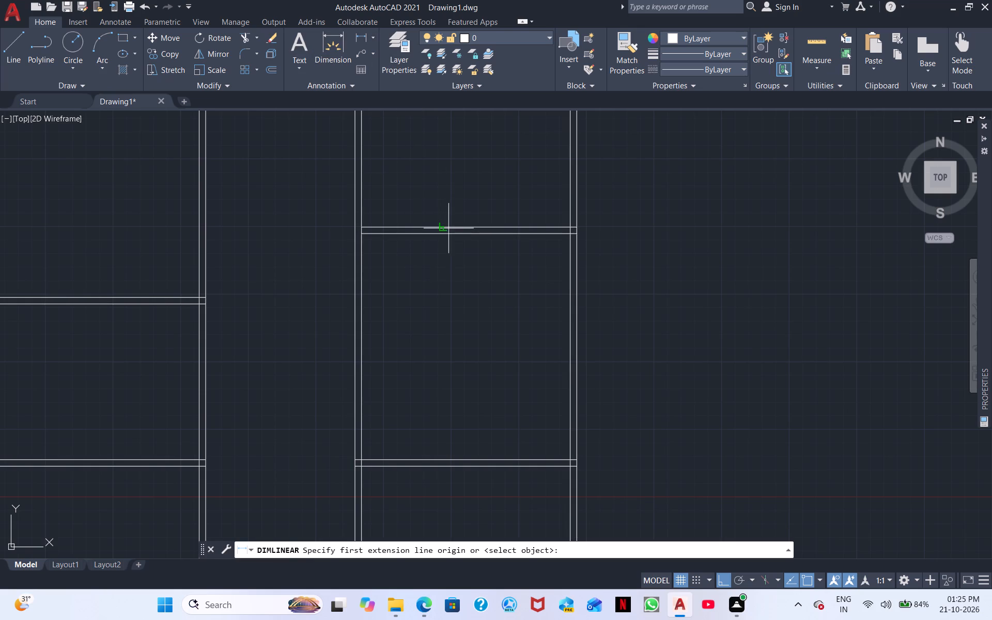
left_click(448, 235)
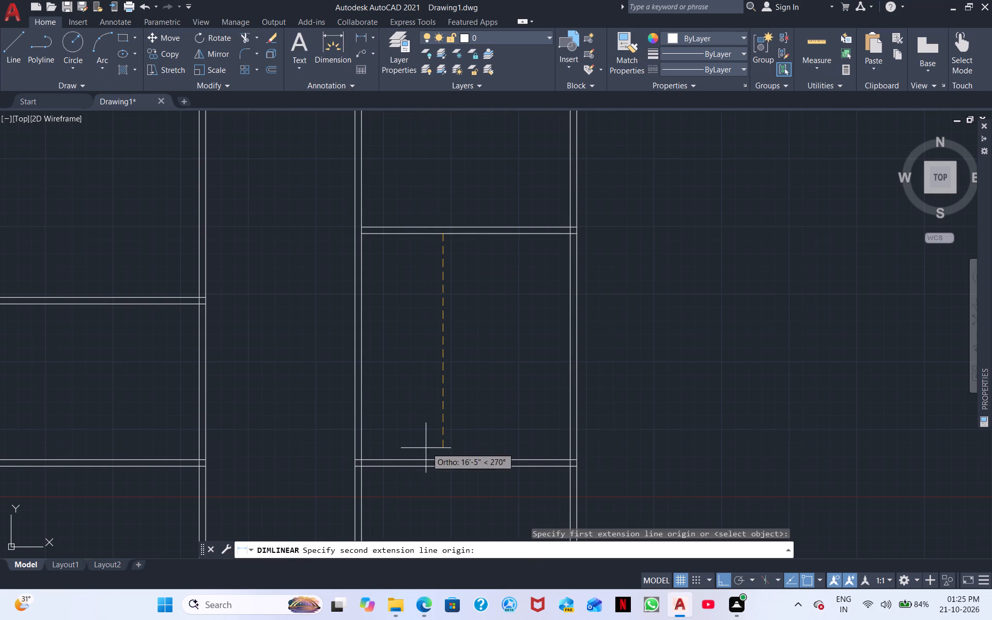
left_click(443, 459)
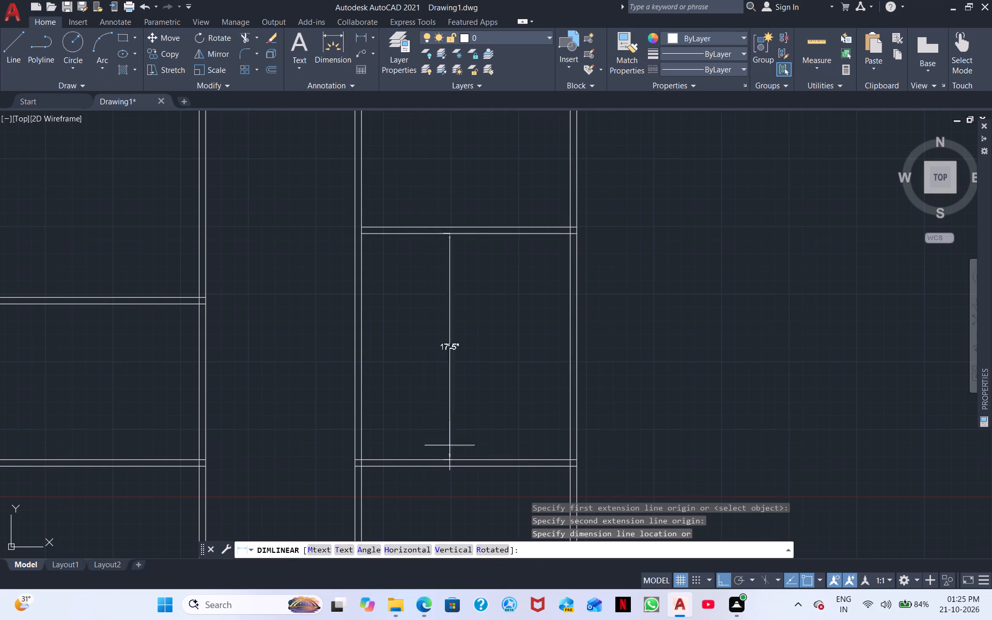
right_click(486, 358)
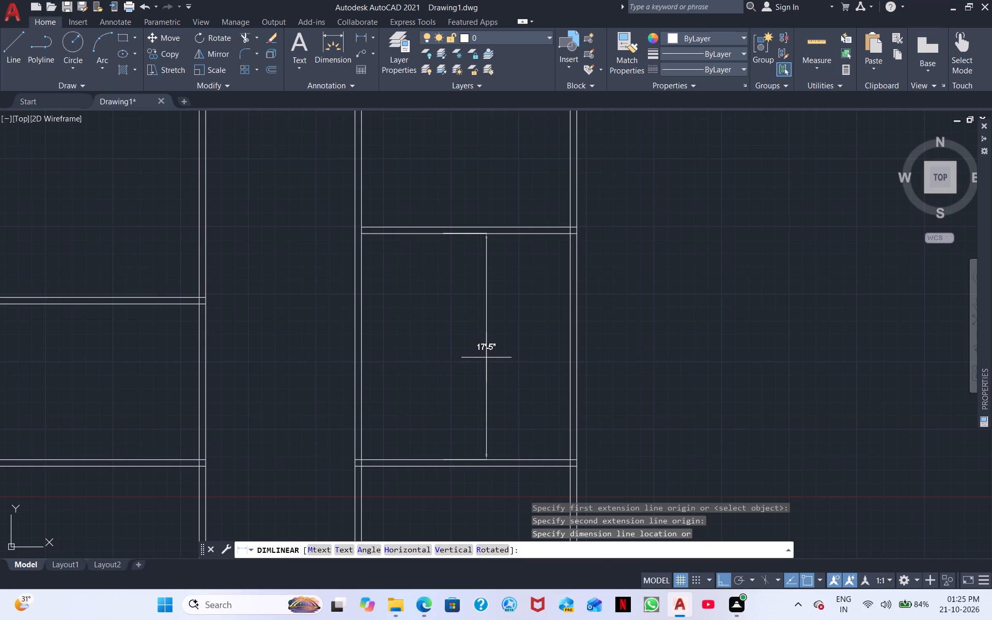
left_click(517, 379)
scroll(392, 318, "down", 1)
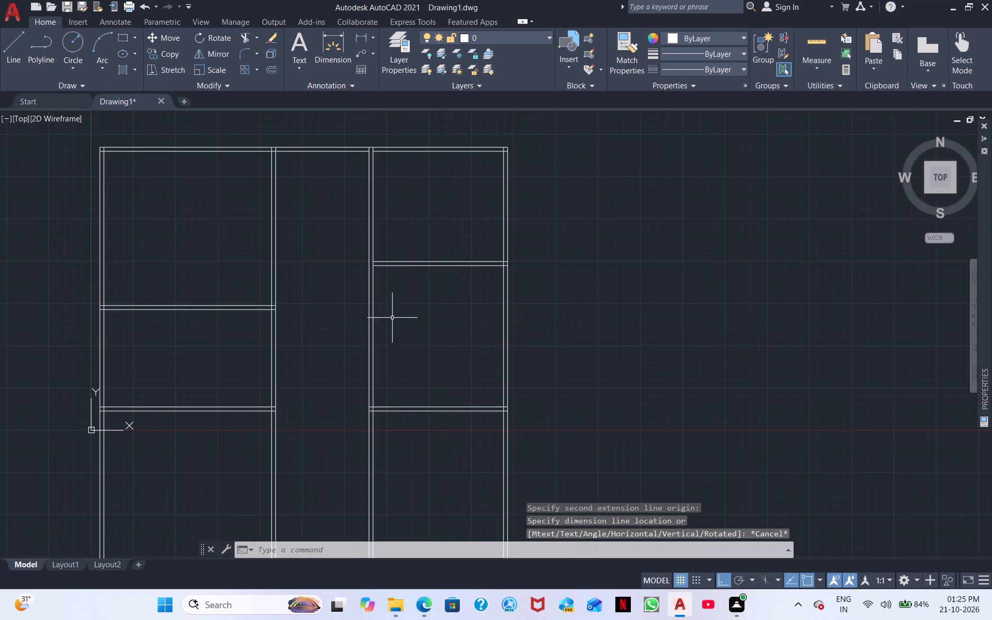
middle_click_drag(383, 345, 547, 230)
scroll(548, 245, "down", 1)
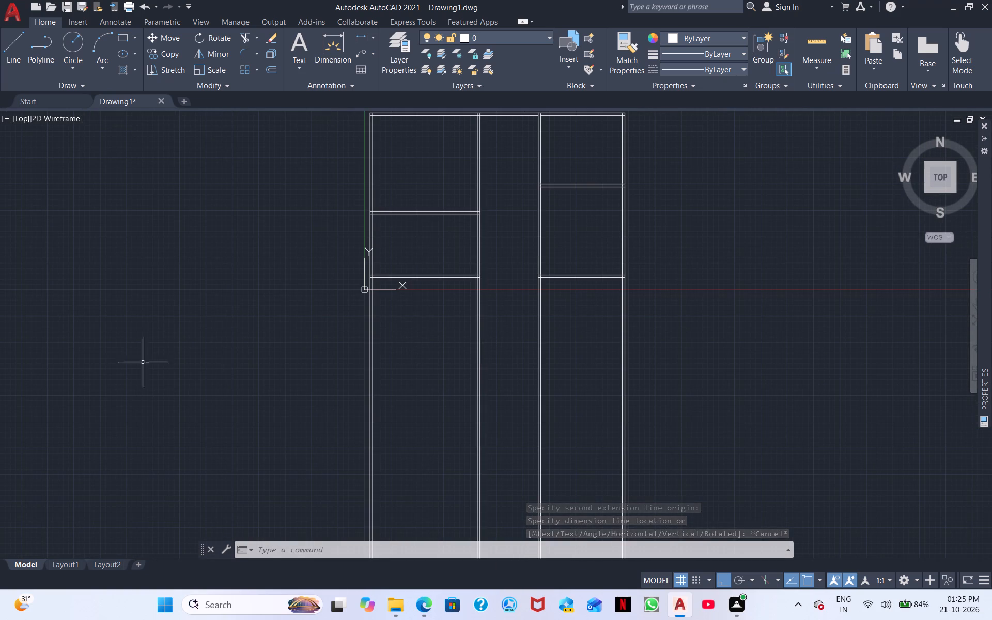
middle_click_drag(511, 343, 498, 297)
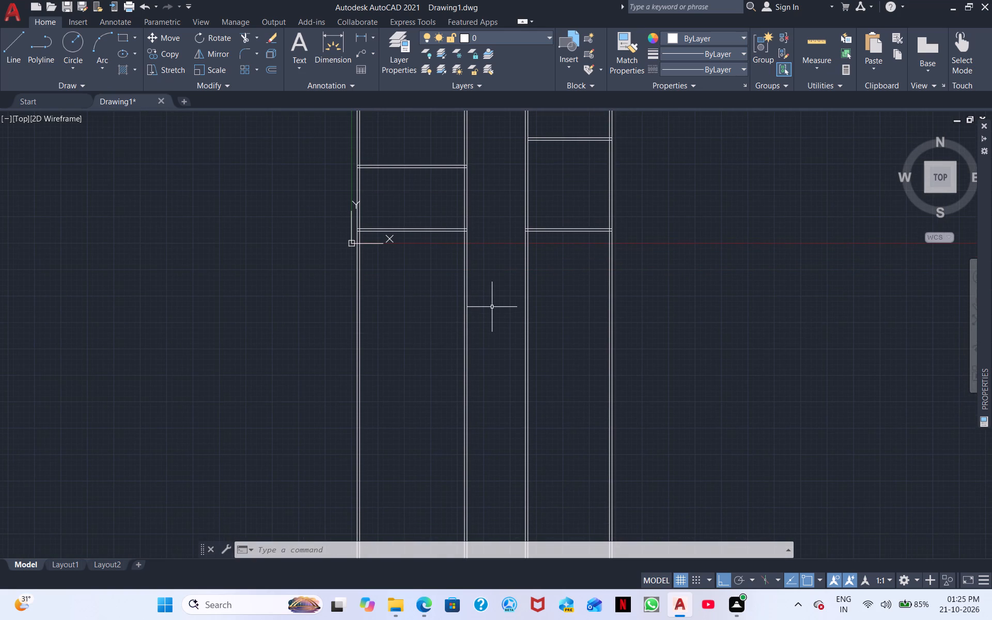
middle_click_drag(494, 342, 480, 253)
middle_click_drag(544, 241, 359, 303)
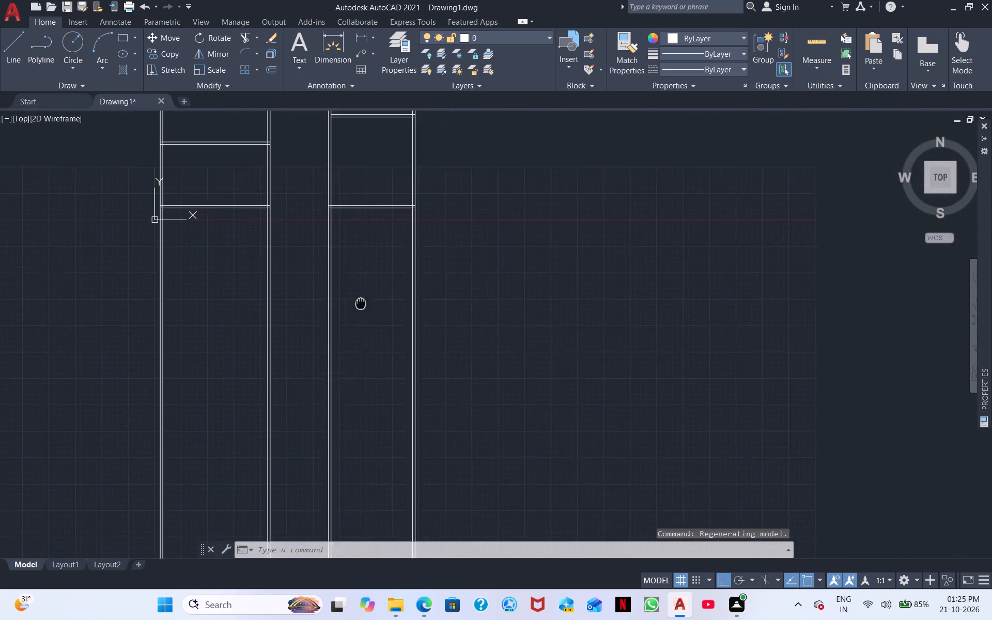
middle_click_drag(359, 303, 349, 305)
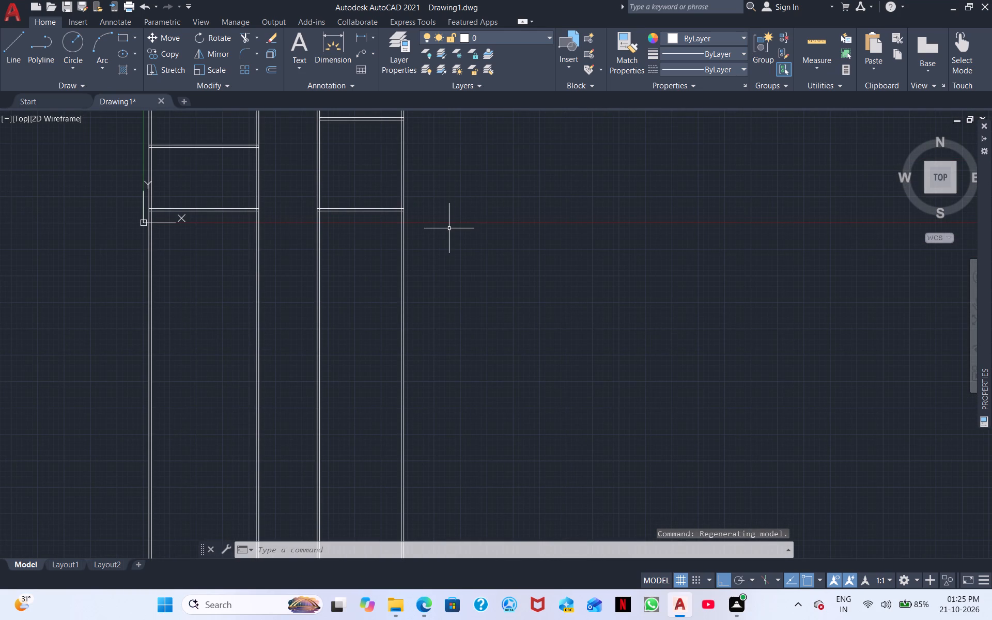
Offset the bottom line of the right-hand bay's lowest horizontal wall 6' downward.
type("O")
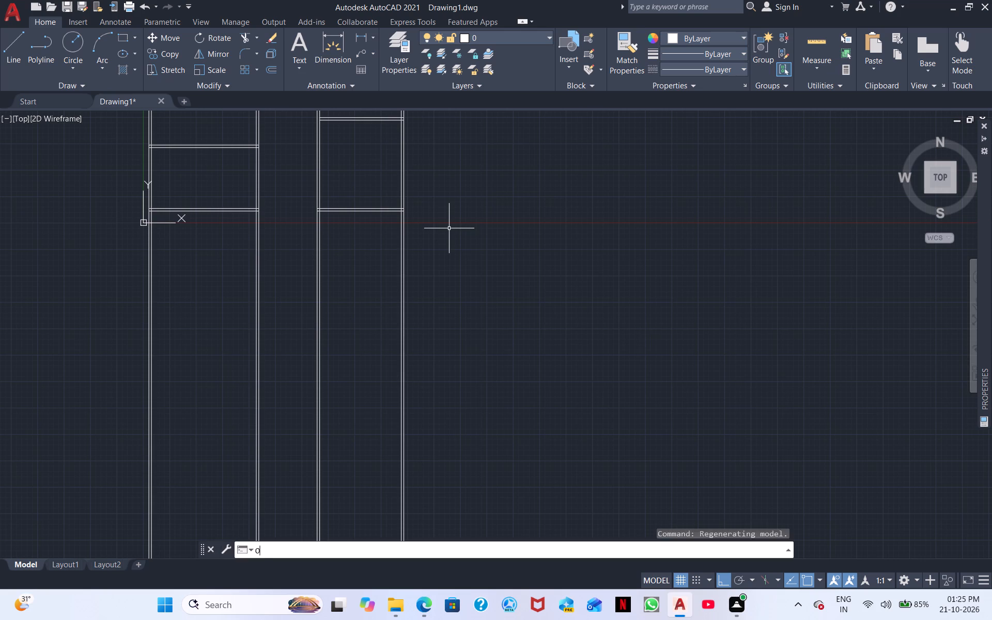
key("space")
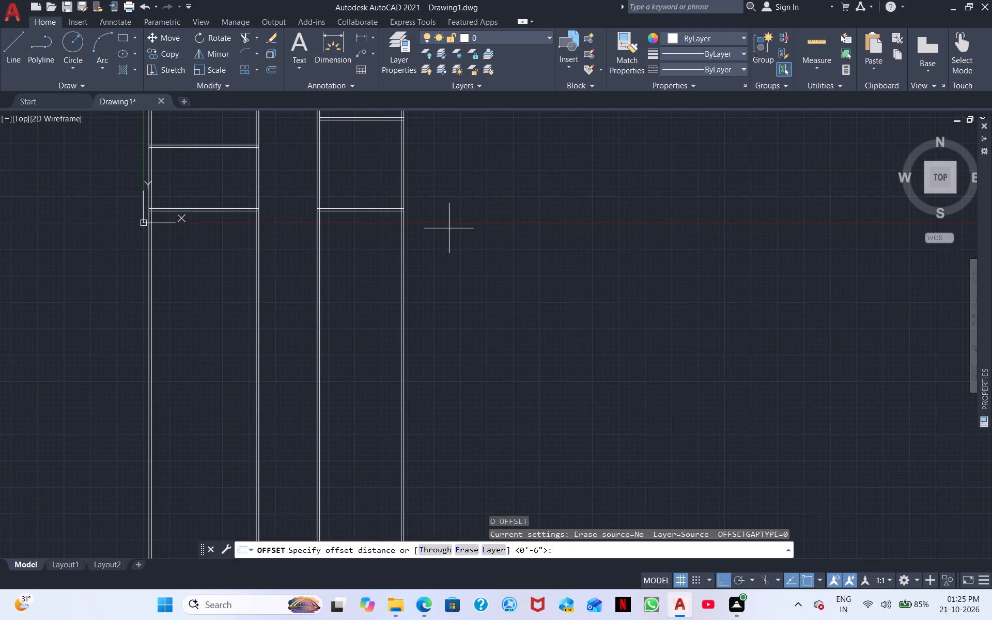
key("6")
key("apostrophe")
key("Return")
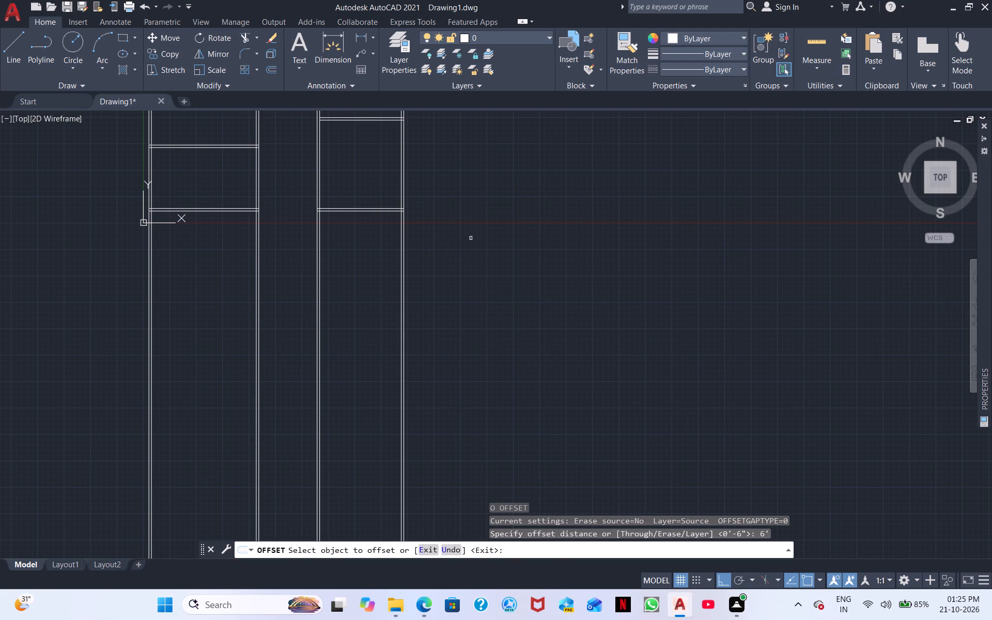
scroll(401, 328, "up", 3)
middle_click_drag(365, 280, 458, 435)
scroll(491, 425, "down", 1)
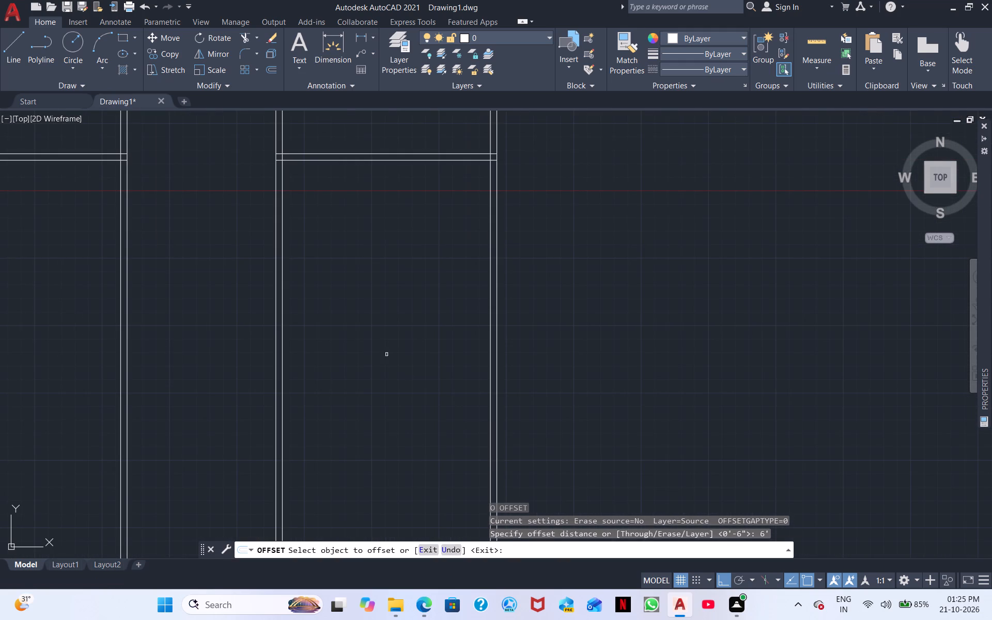
left_click(354, 159)
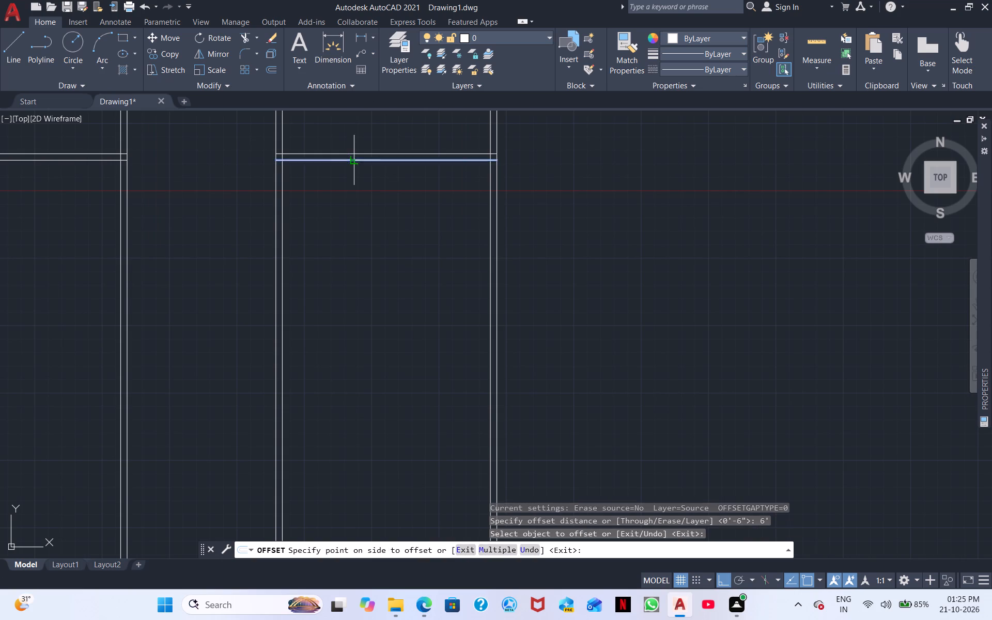
left_click(349, 275)
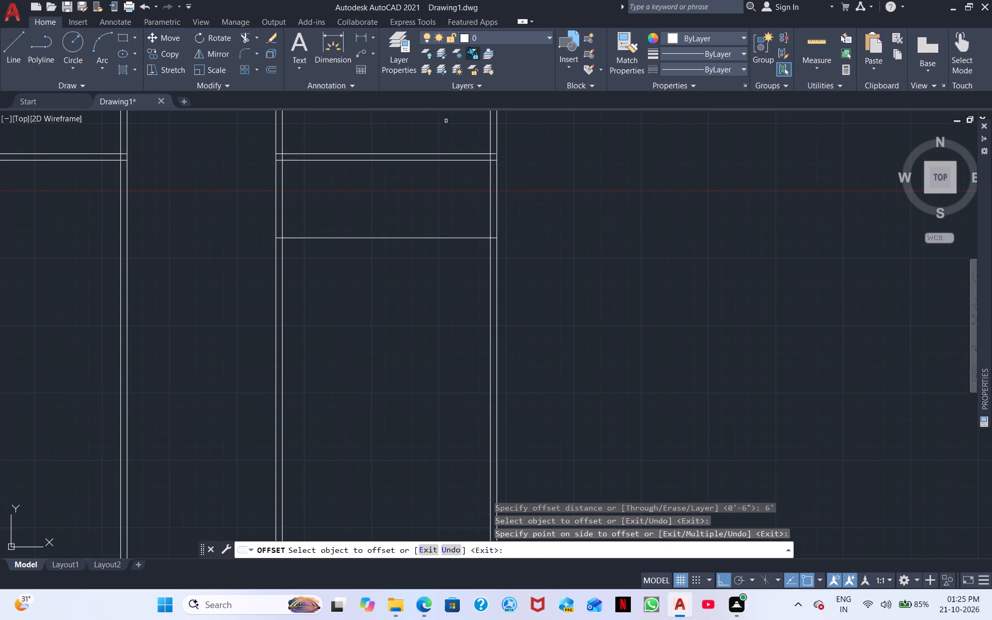
Offset the new horizontal line in the right-hand bay 6" downward to give the wall its thickness.
type("O")
key("space")
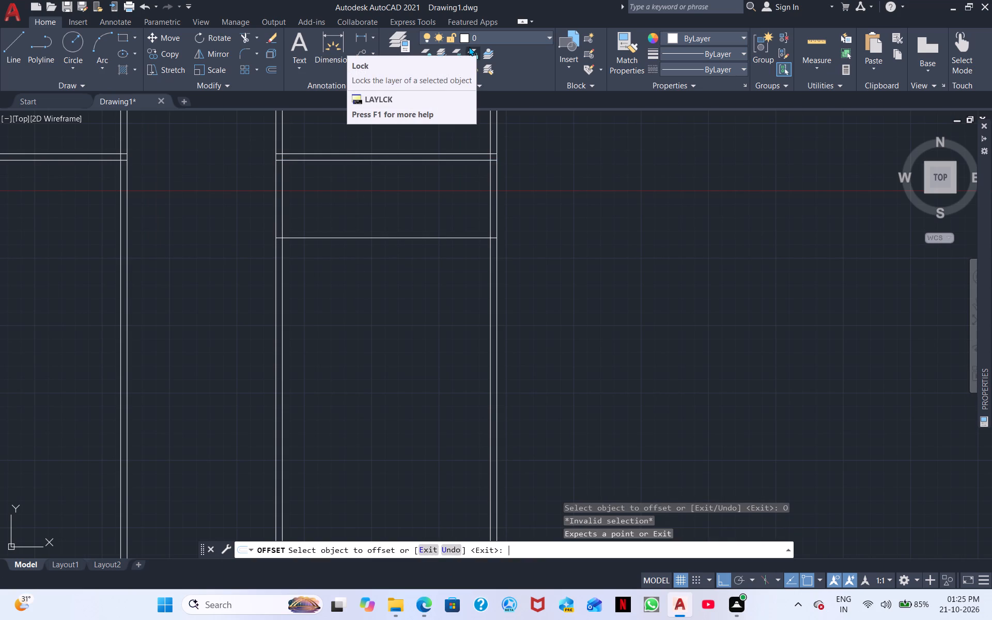
key("space")
key("space")
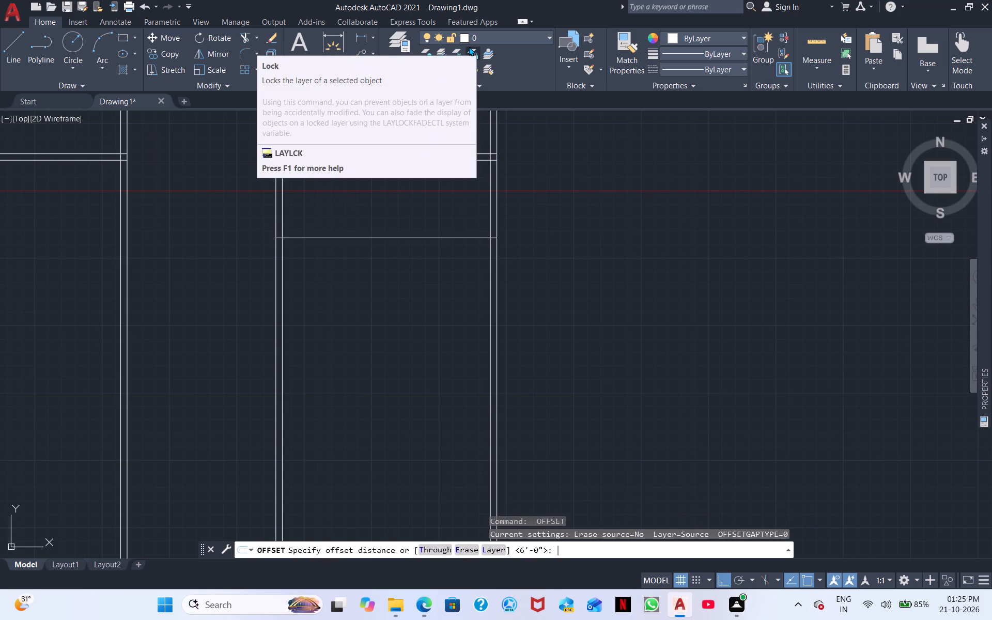
type("6\"")
key("Return")
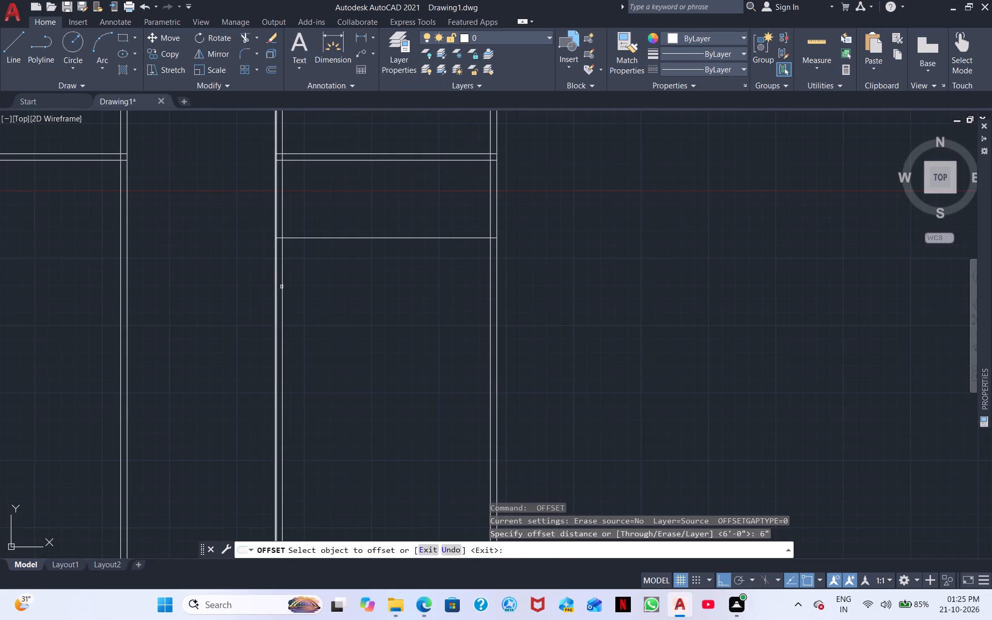
left_click(375, 237)
left_click(375, 254)
scroll(406, 262, "down", 1)
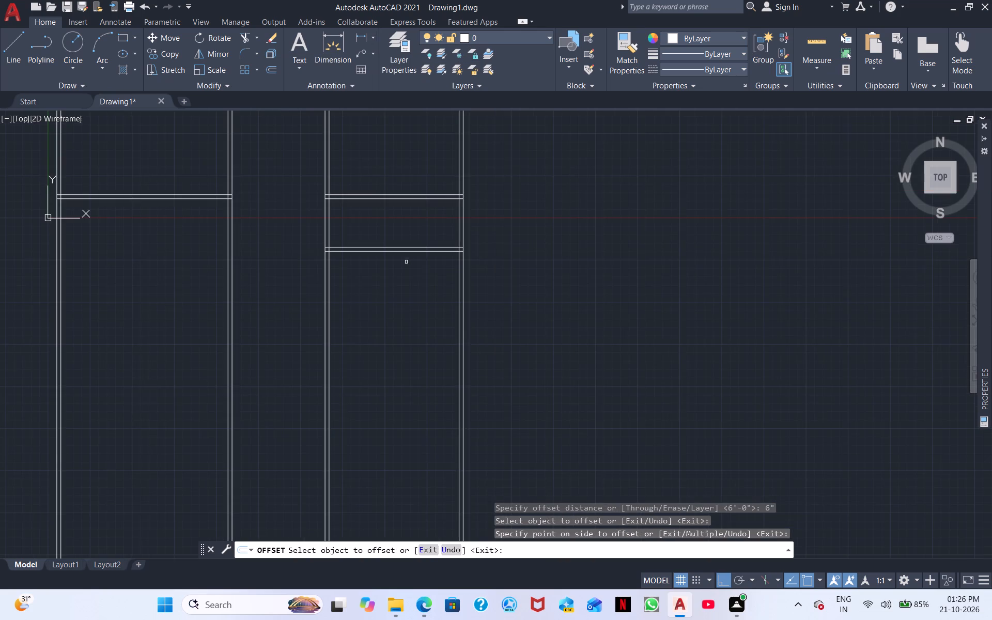
Offset the bottom line of the right-hand bay's newest horizontal wall 7'4" downward.
middle_click_drag(417, 273, 400, 194)
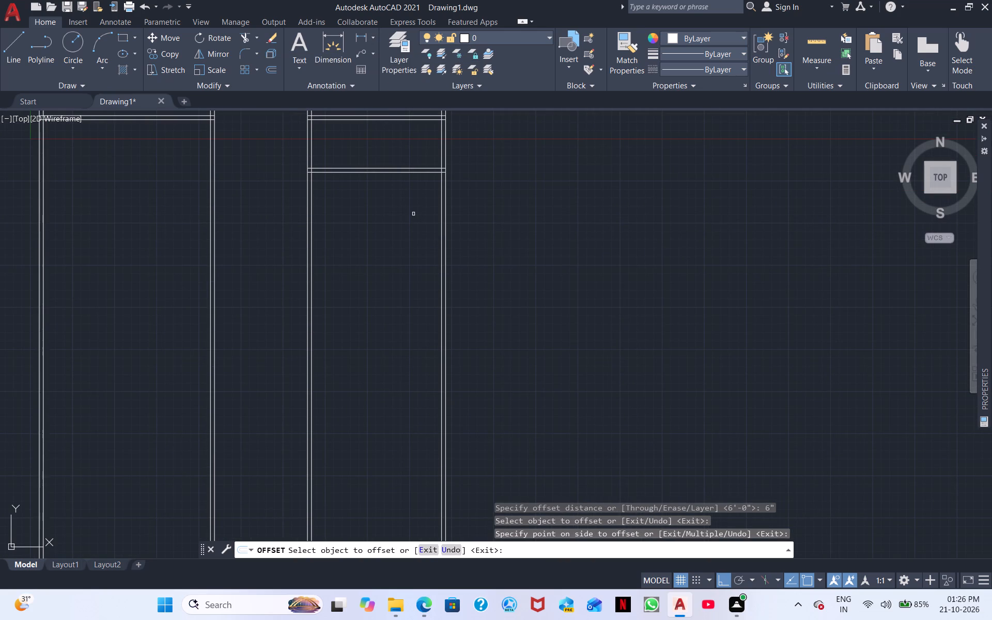
key("BackSpace")
key("space")
key("space")
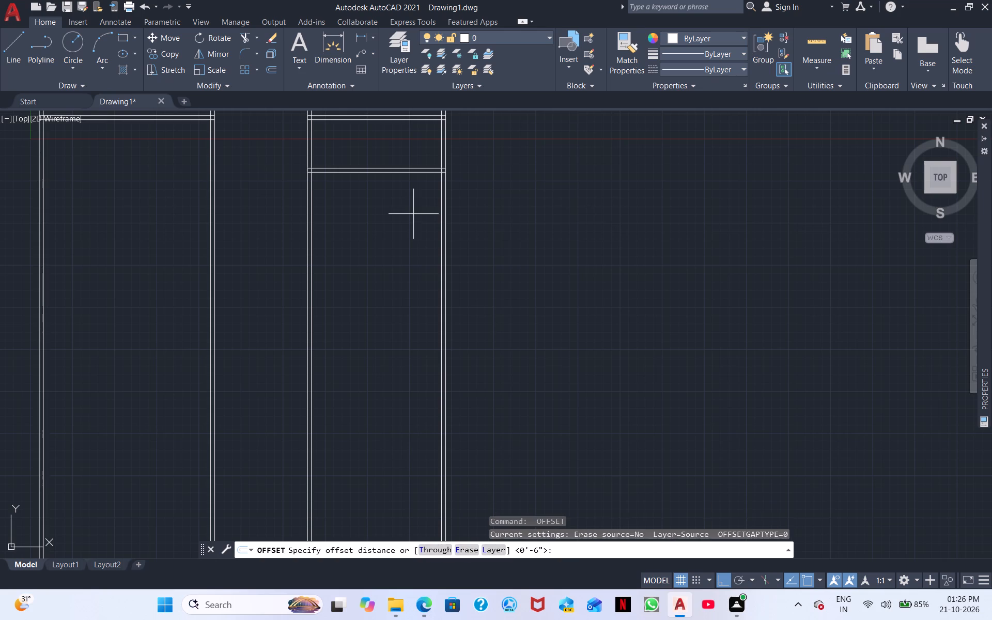
type("7'8")
key("BackSpace")
type("4\"")
key("Return")
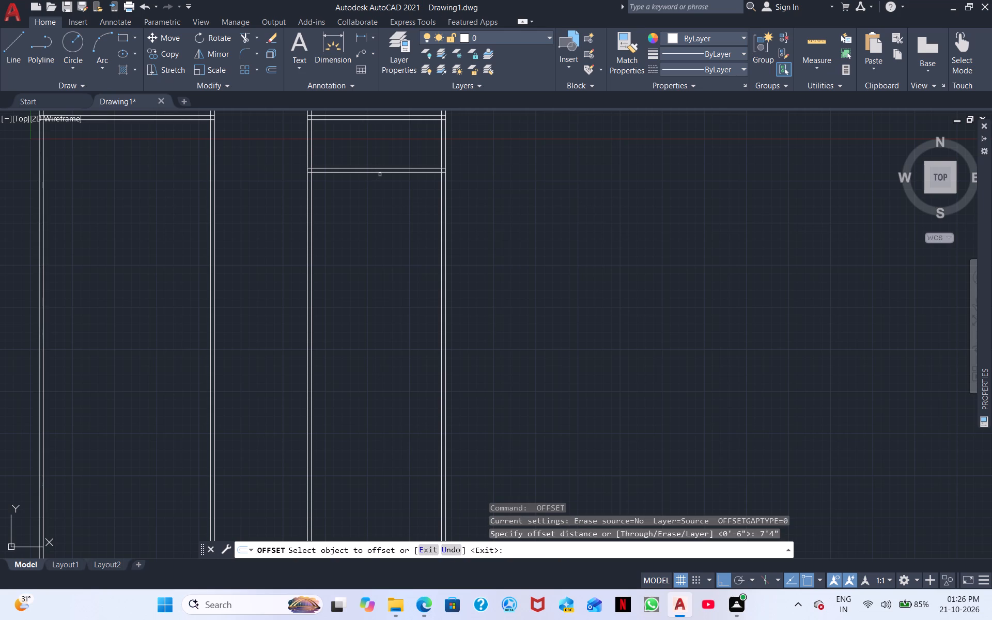
left_click(381, 174)
left_click(375, 203)
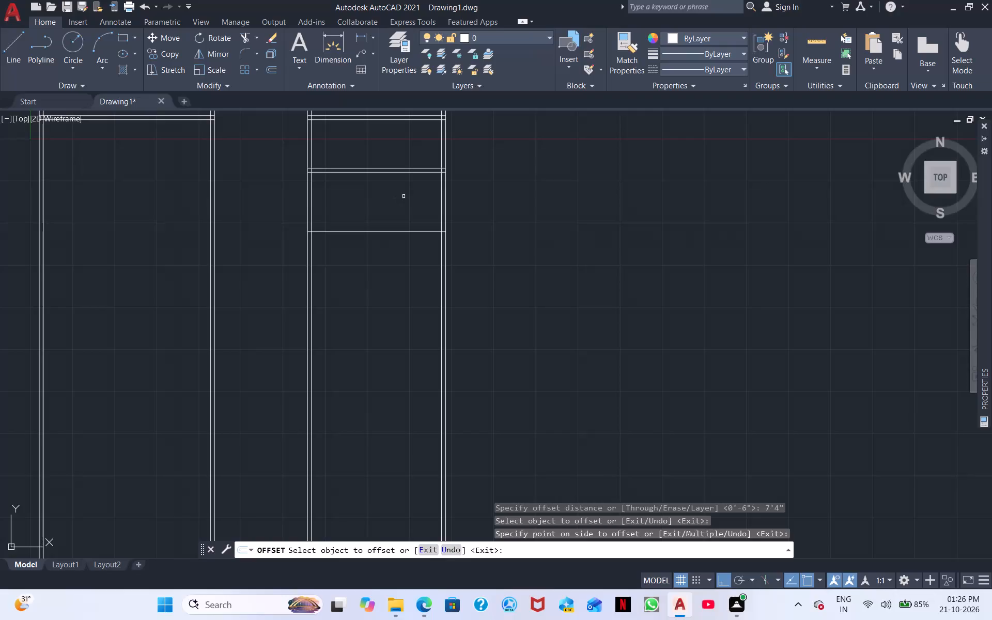
Offset the line at the bottom of the 7'4" room 6" downward to form its lower wall.
key("space")
key("space")
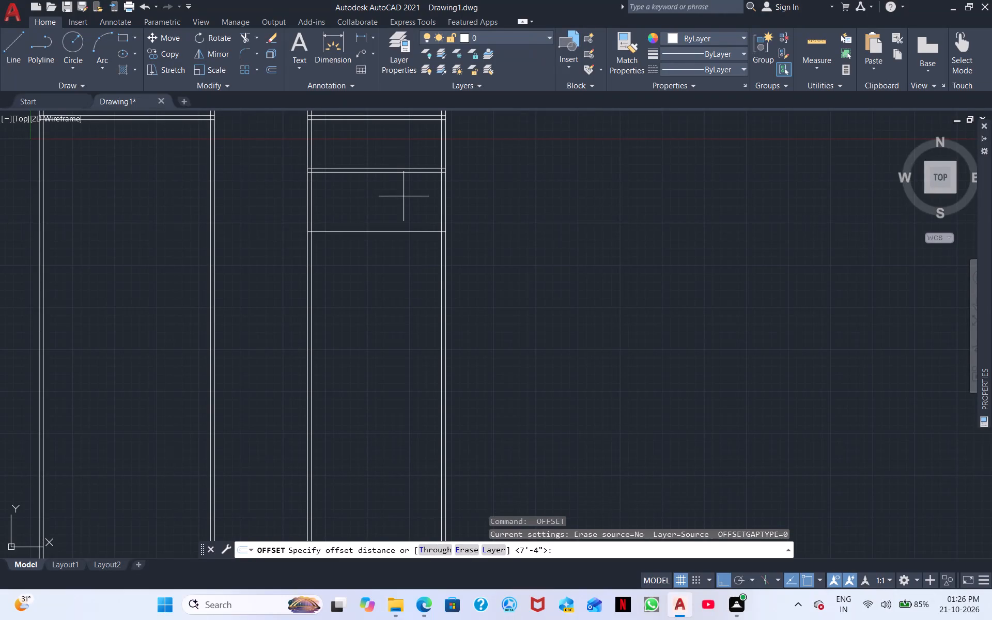
type("6\"")
key("Return")
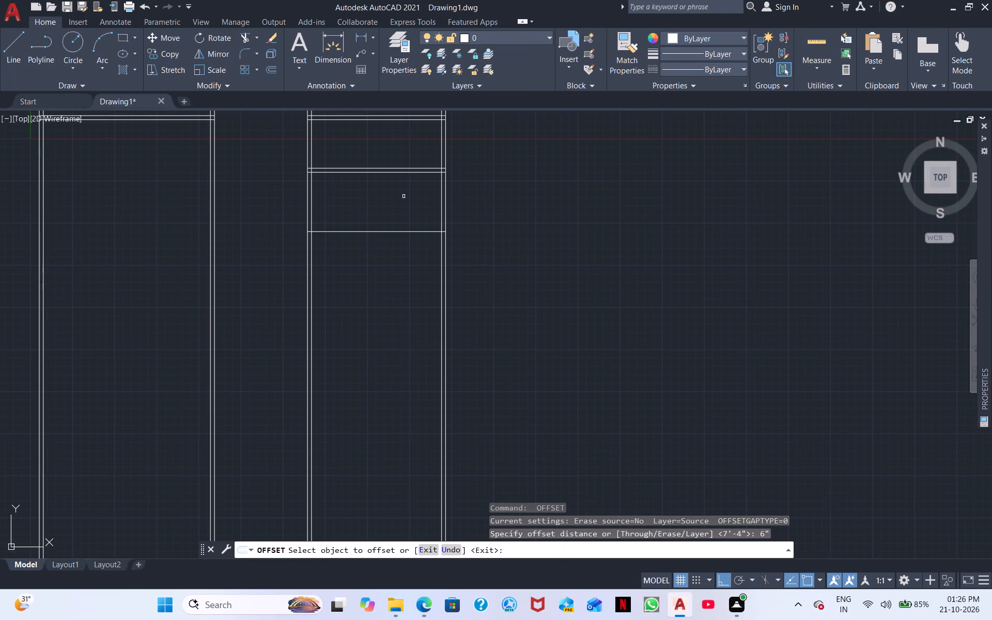
left_click(386, 231)
left_click(383, 247)
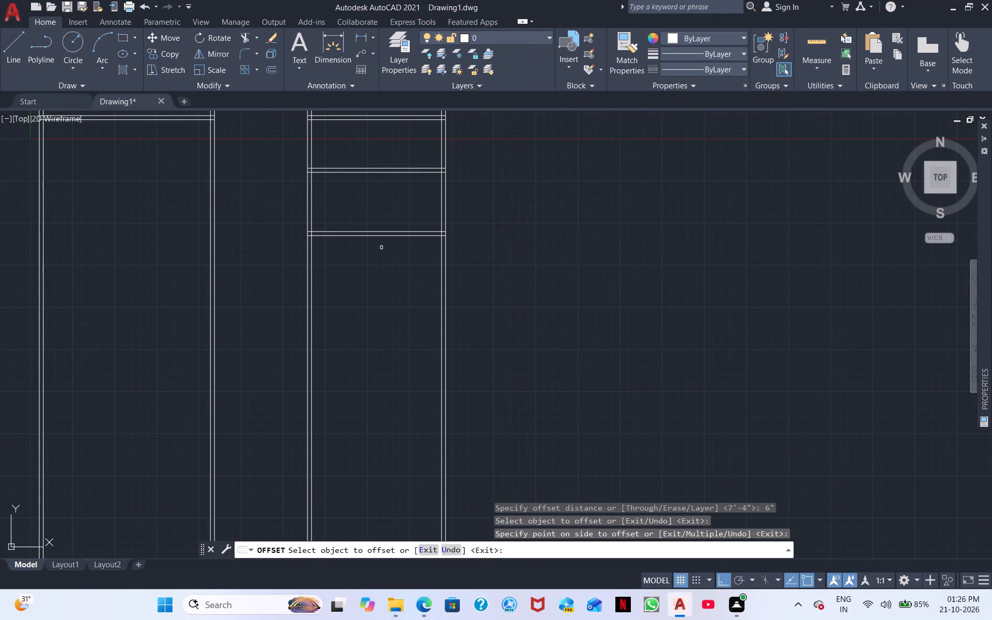
Draw a guide line 8'6" inward from the right bay's outer wall inner face, continuing up across the wall above the 7'4" room.
middle_click_drag(355, 198, 417, 331)
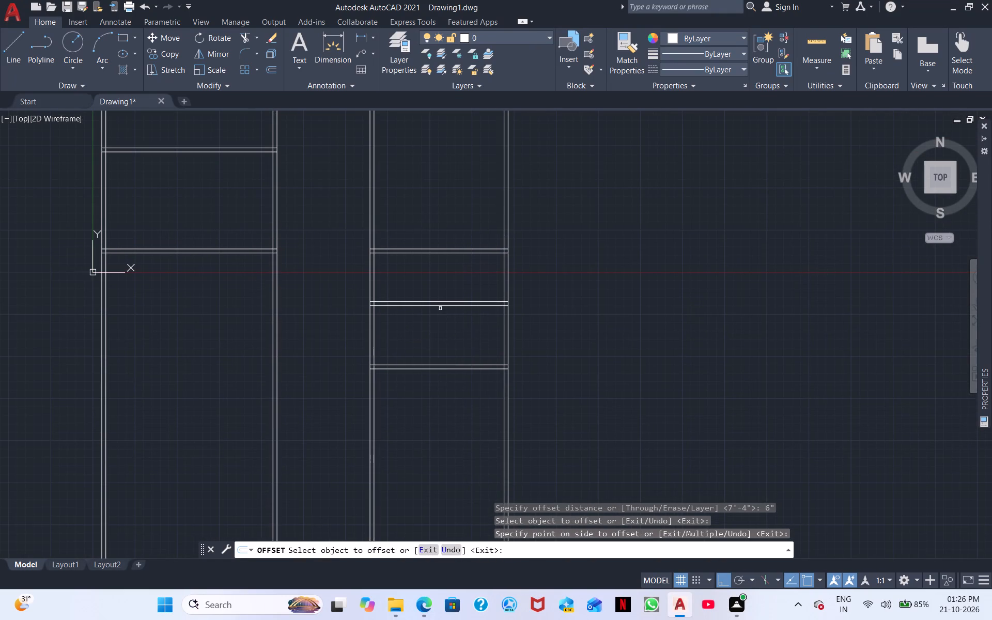
left_click(23, 35)
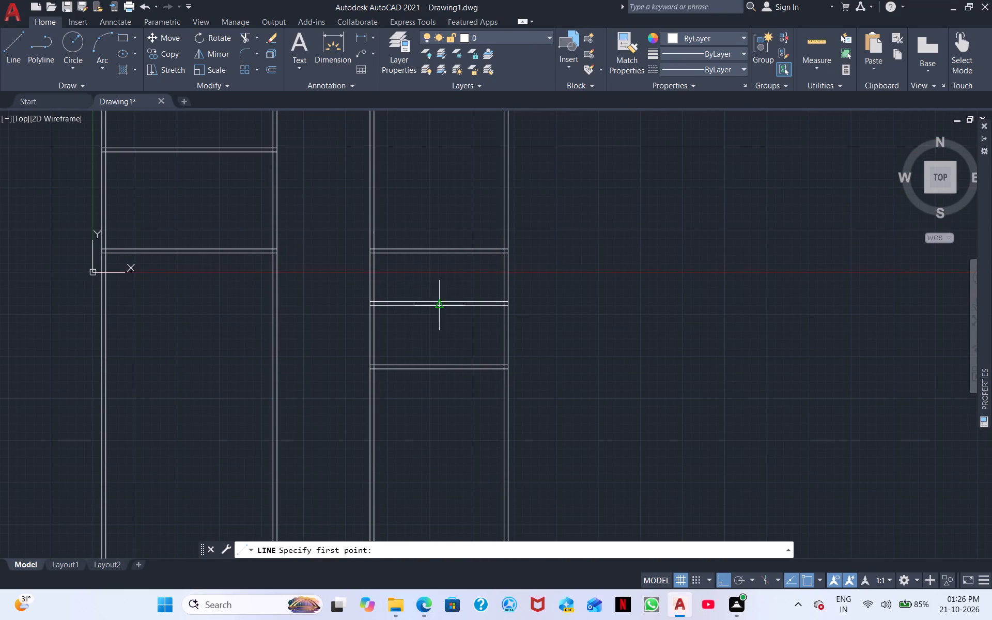
scroll(502, 327, "up", 3)
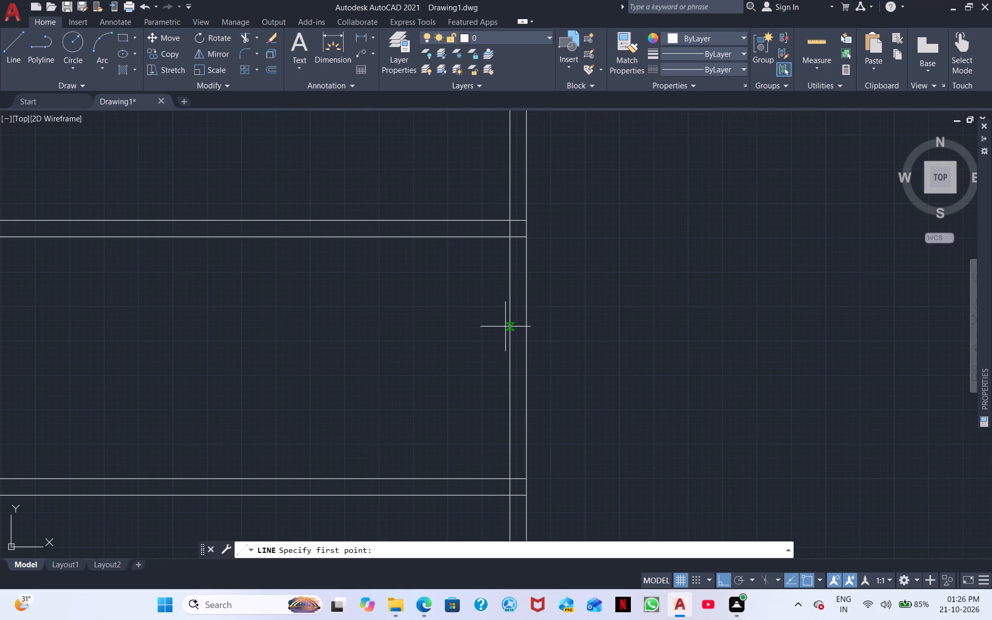
left_click(508, 328)
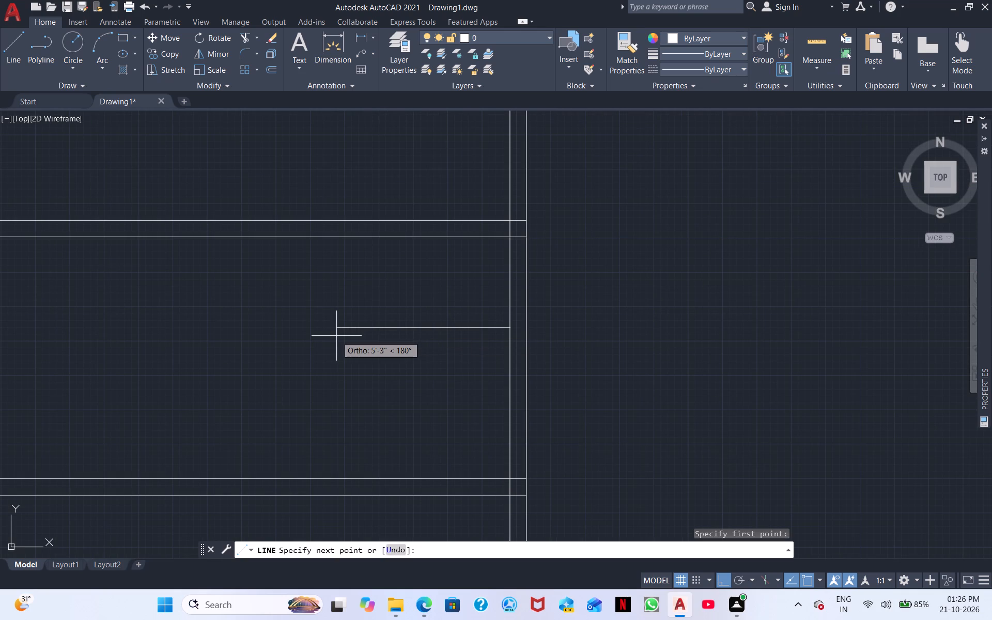
key("8")
key("apostrophe")
type("6\"")
key("Return")
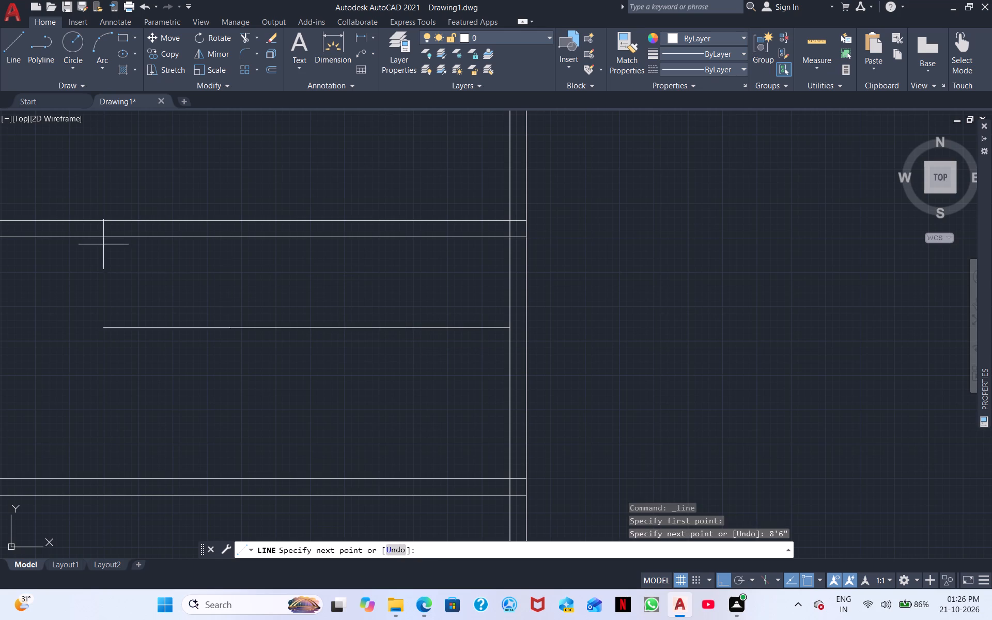
left_click(229, 238)
left_click(231, 221)
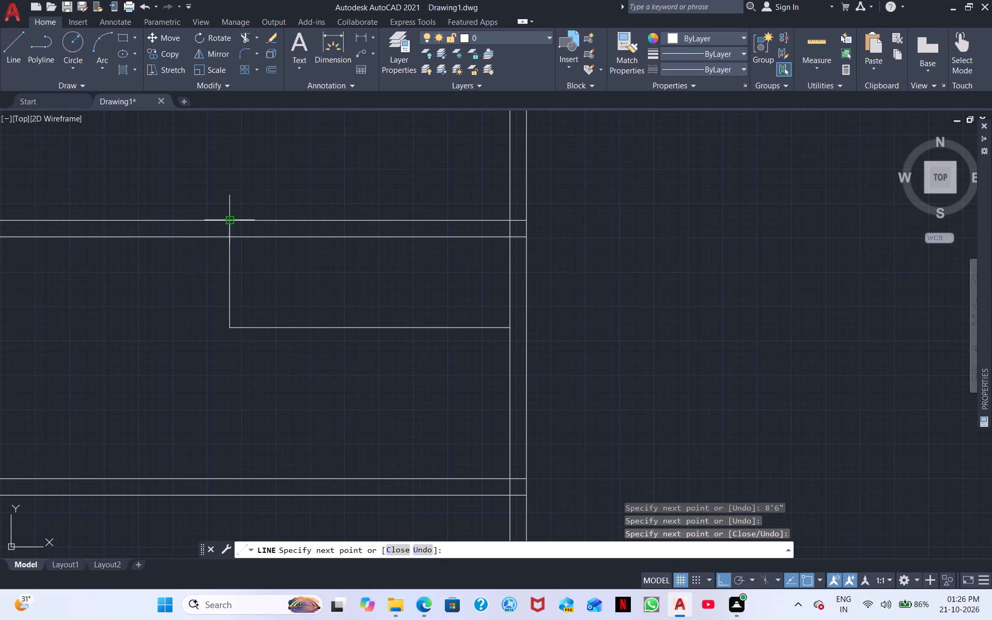
right_click(271, 297)
left_click(311, 307)
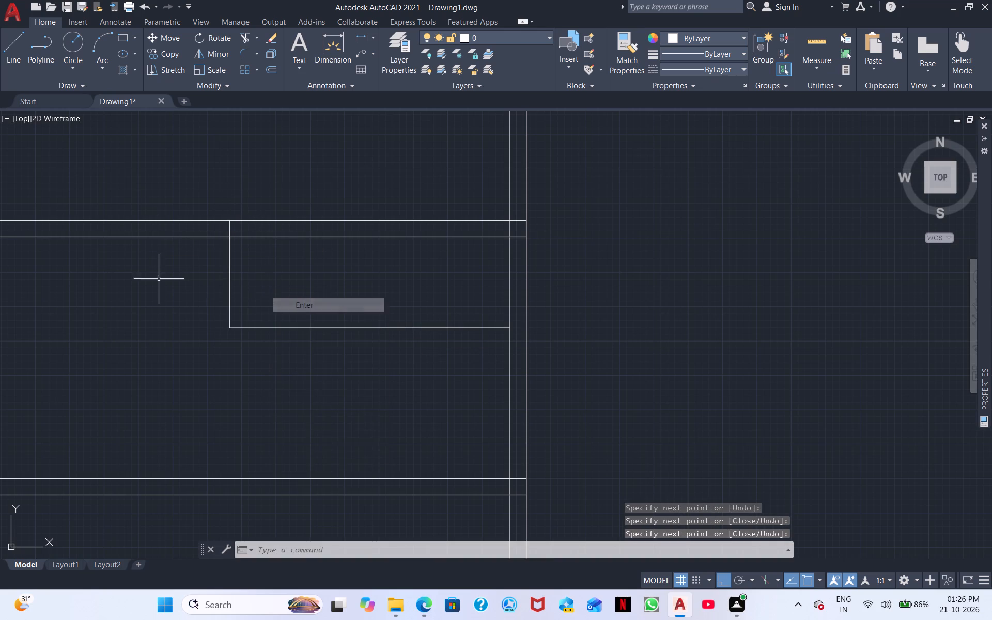
Trim that horizontal wall left of the 8'6" mark and the leftover guide lines, leaving a closed-end stub wall.
scroll(157, 277, "down", 3)
middle_click_drag(151, 303, 393, 303)
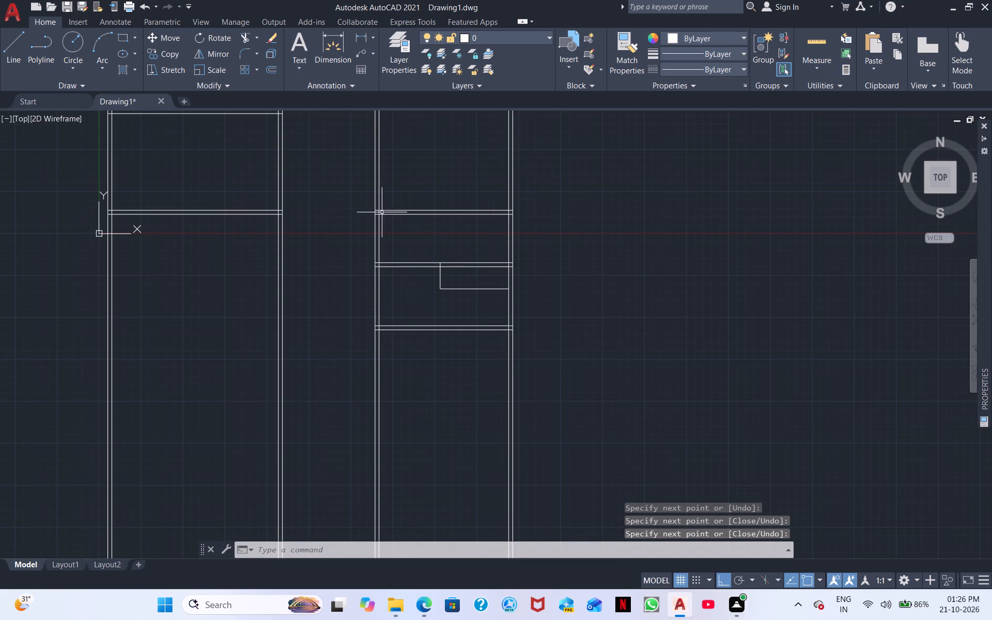
left_click(241, 38)
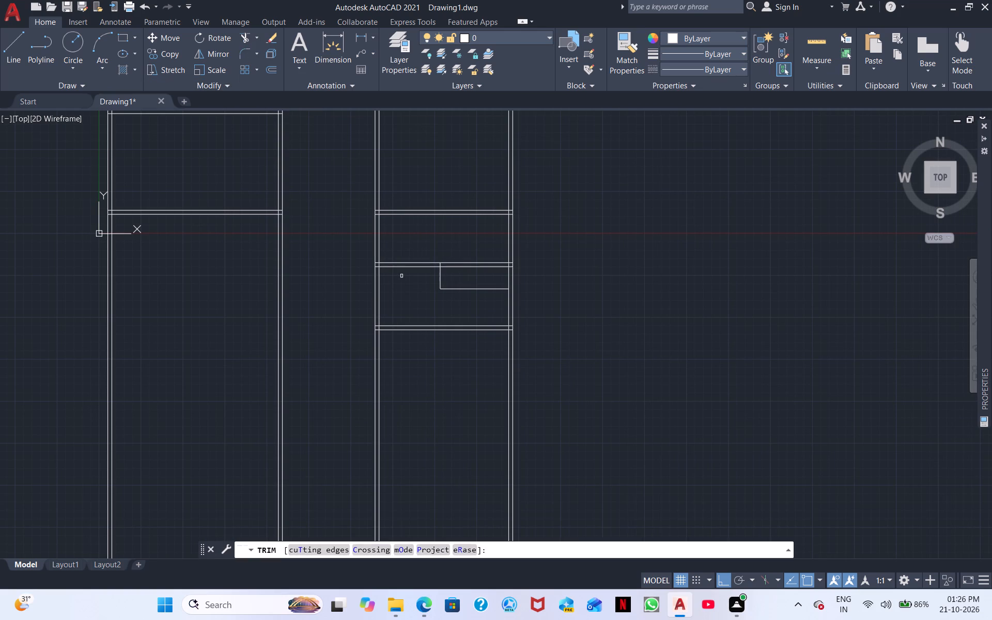
scroll(402, 280, "up", 4)
left_click(234, 196)
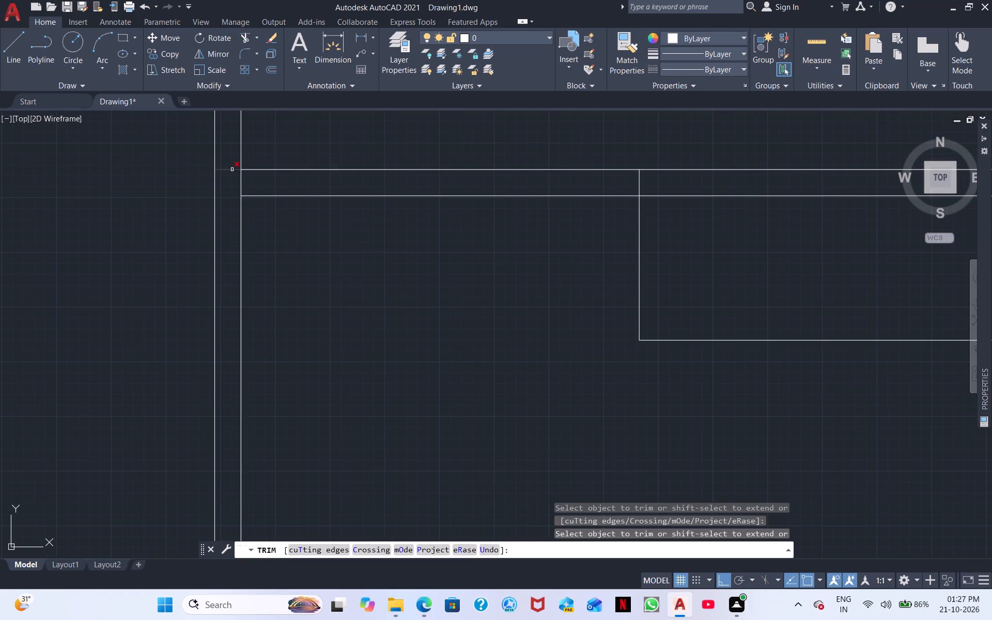
left_click(232, 169)
left_click_drag(407, 148, 423, 271)
left_click_drag(604, 271, 679, 259)
left_click_drag(724, 287, 731, 370)
scroll(748, 360, "down", 3)
middle_click_drag(796, 353, 492, 336)
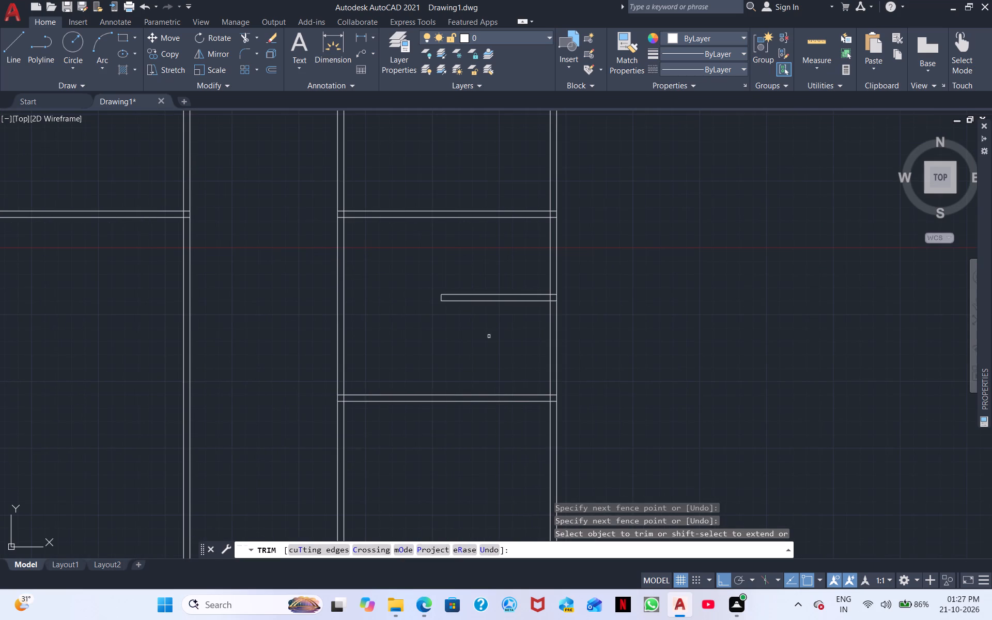
right_click(419, 329)
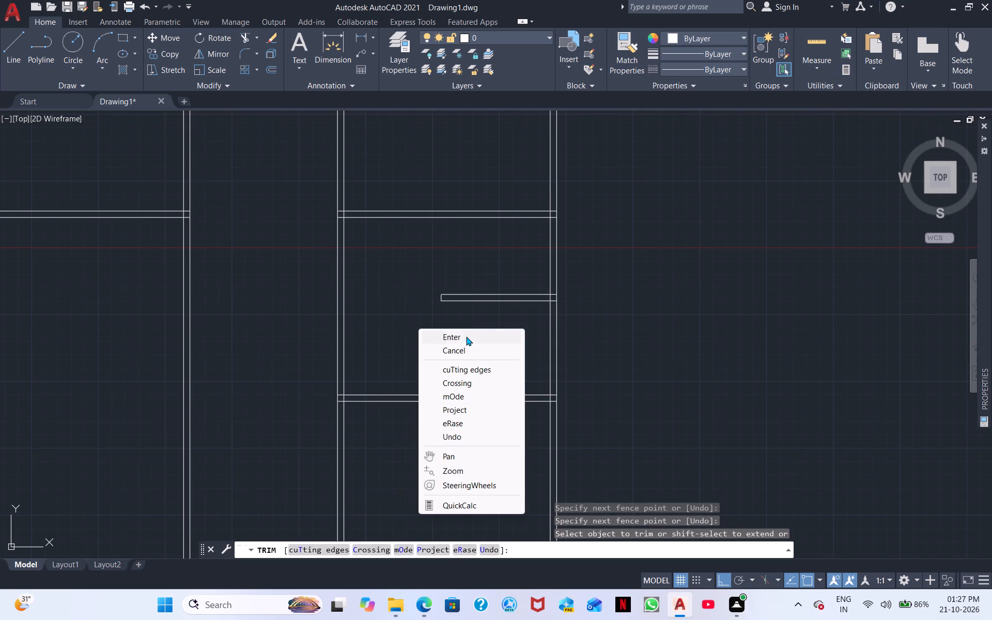
left_click(466, 343)
middle_click_drag(430, 365, 500, 212)
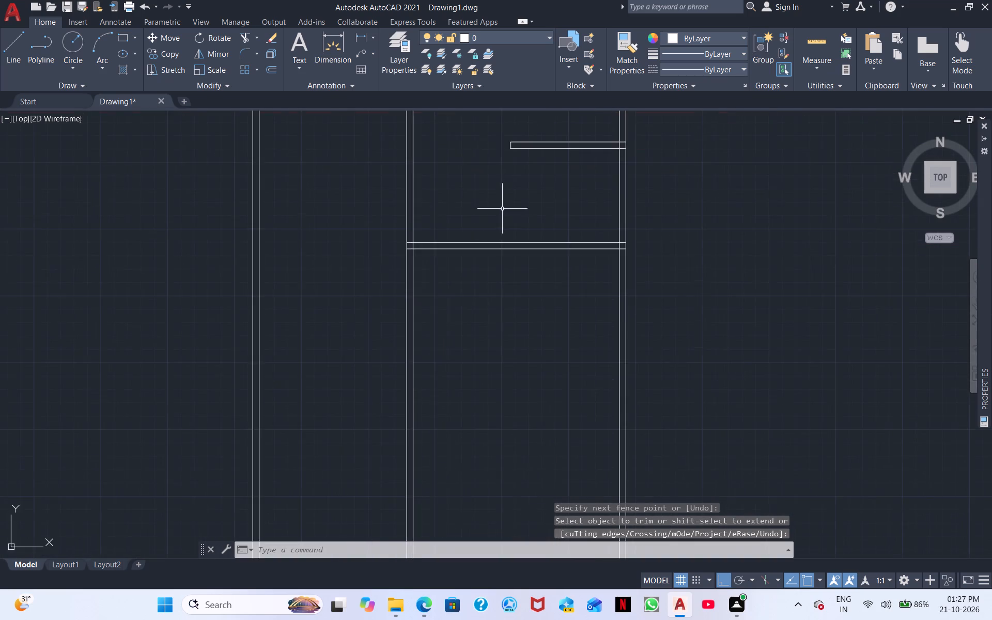
Extend both lines of the wall below the 7'4" room leftward across the plan to the left outer wall's inner face.
scroll(422, 316, "down", 1)
middle_click_drag(463, 335, 586, 307)
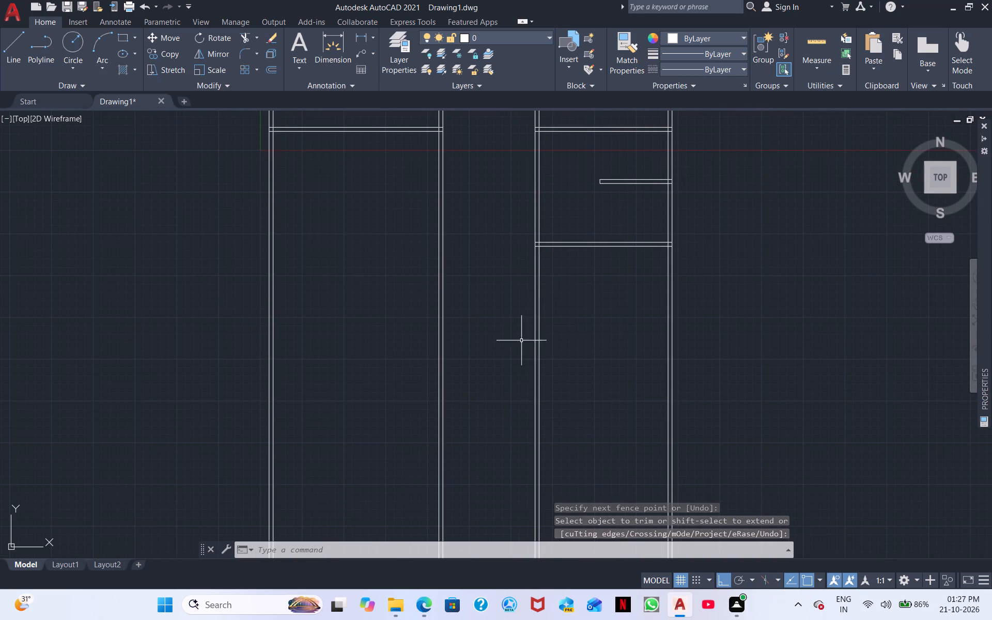
middle_click_drag(498, 349, 638, 305)
scroll(628, 306, "down", 1)
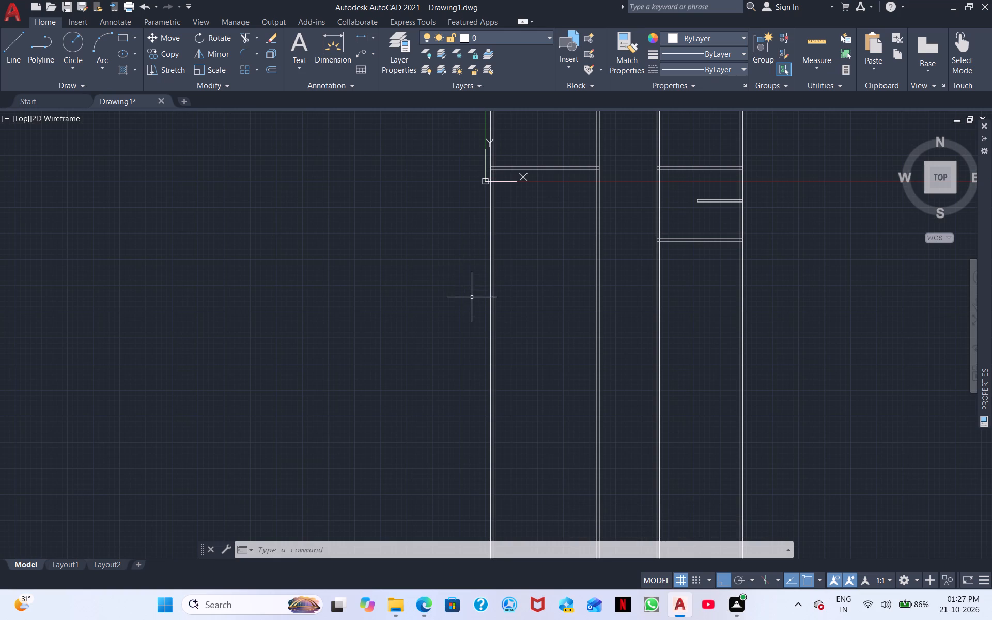
middle_click_drag(477, 309, 575, 360)
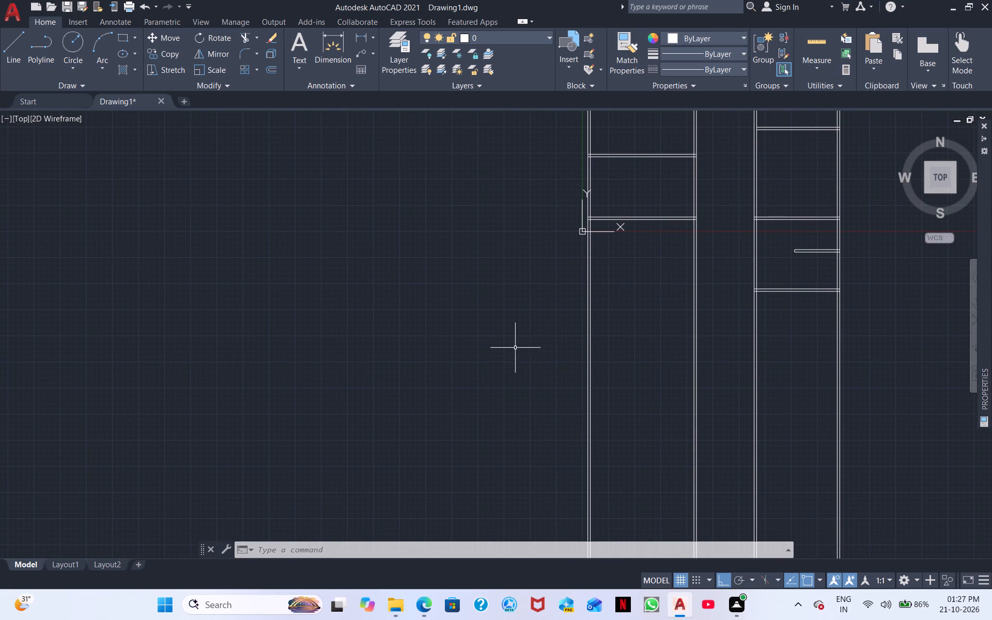
middle_click_drag(633, 333, 459, 347)
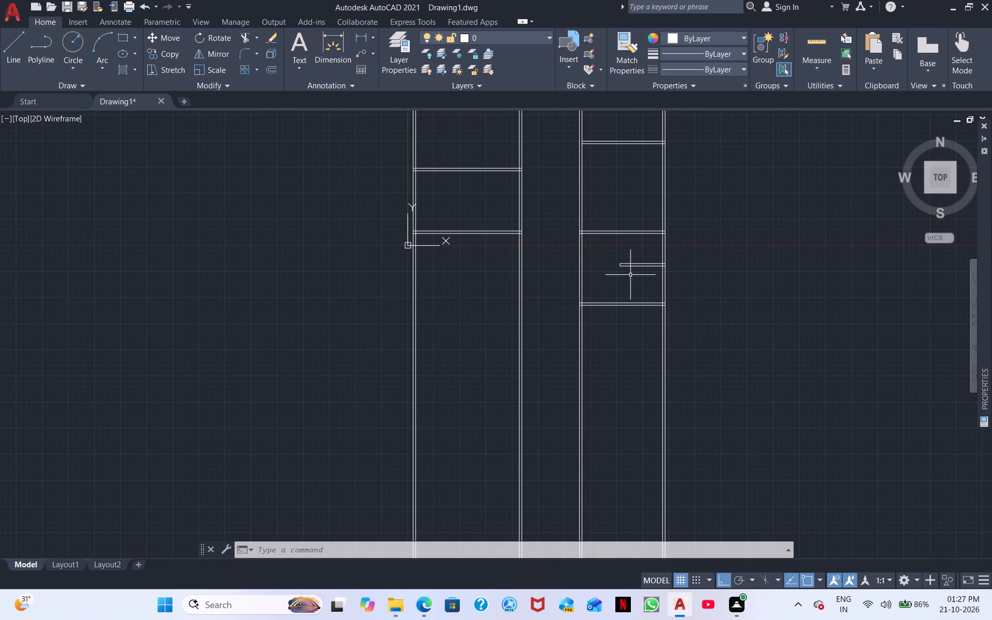
left_click(243, 37)
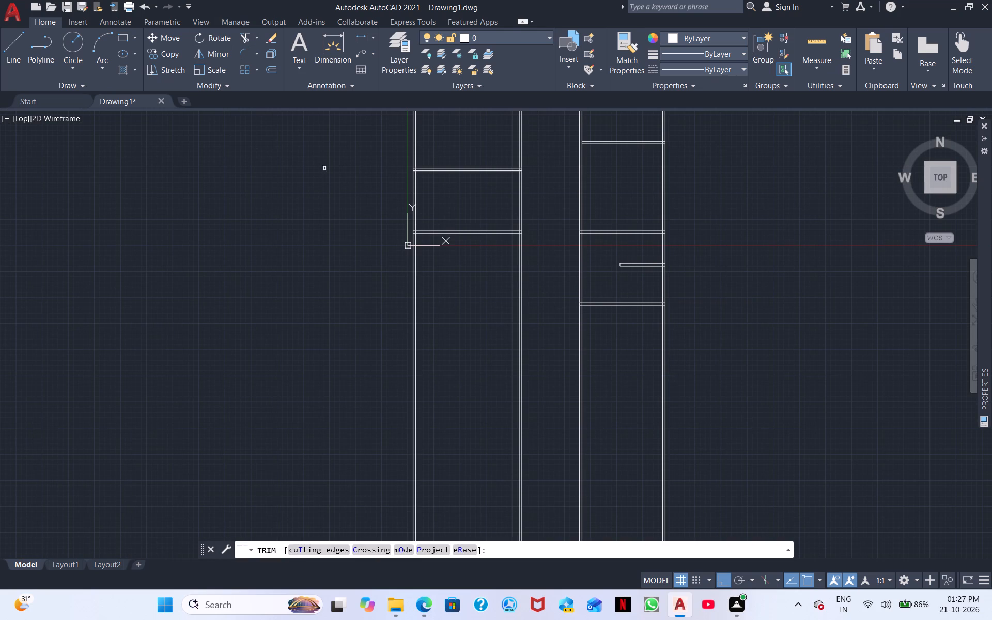
left_click(604, 305, "shift")
left_click(604, 302, "shift")
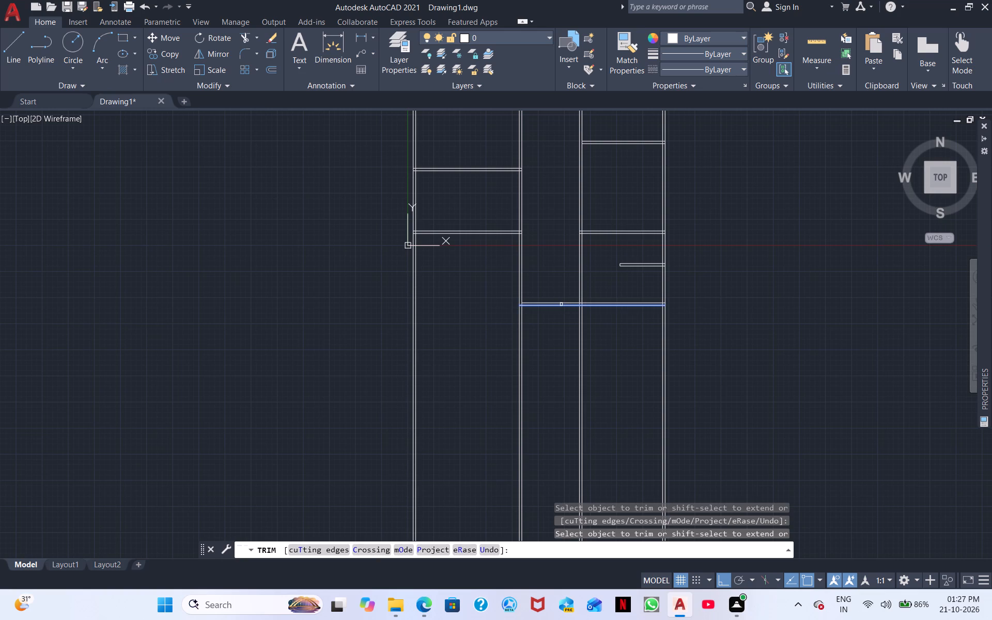
left_click(561, 304, "shift")
left_click(538, 301, "shift")
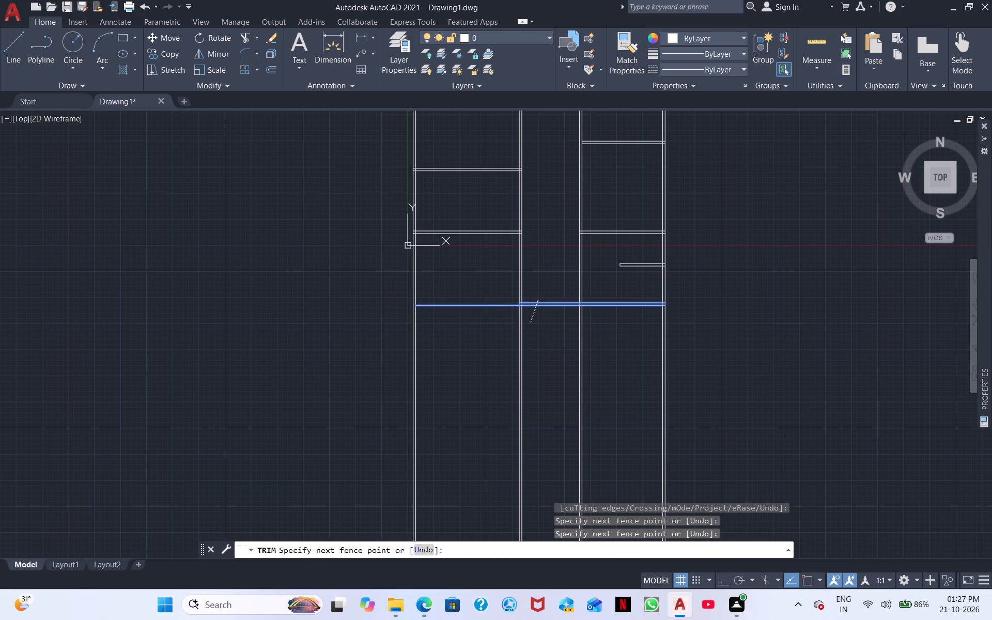
left_click(531, 322, "shift")
left_click_drag(543, 302, 536, 331, "shift")
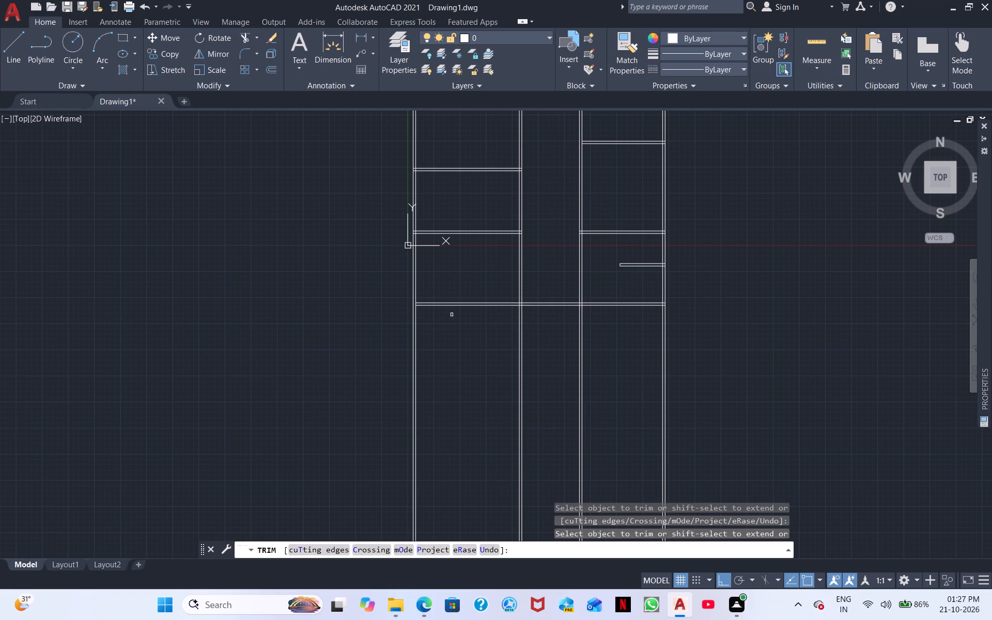
right_click(454, 316)
left_click(488, 324)
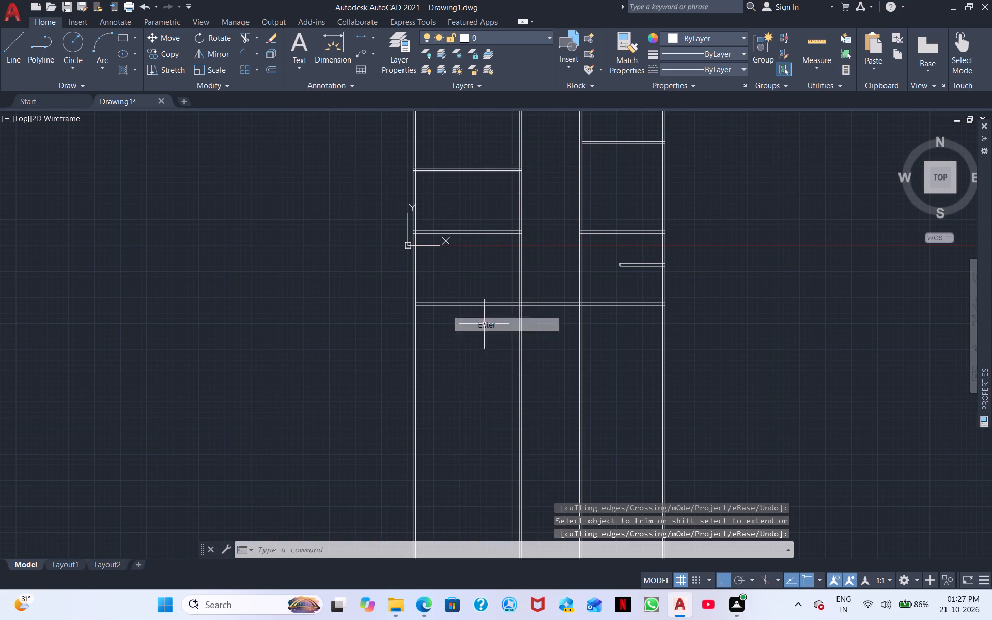
Trim the left outer wall's inner face line between the two lines of the extended horizontal wall, opening the junction.
left_click(13, 48)
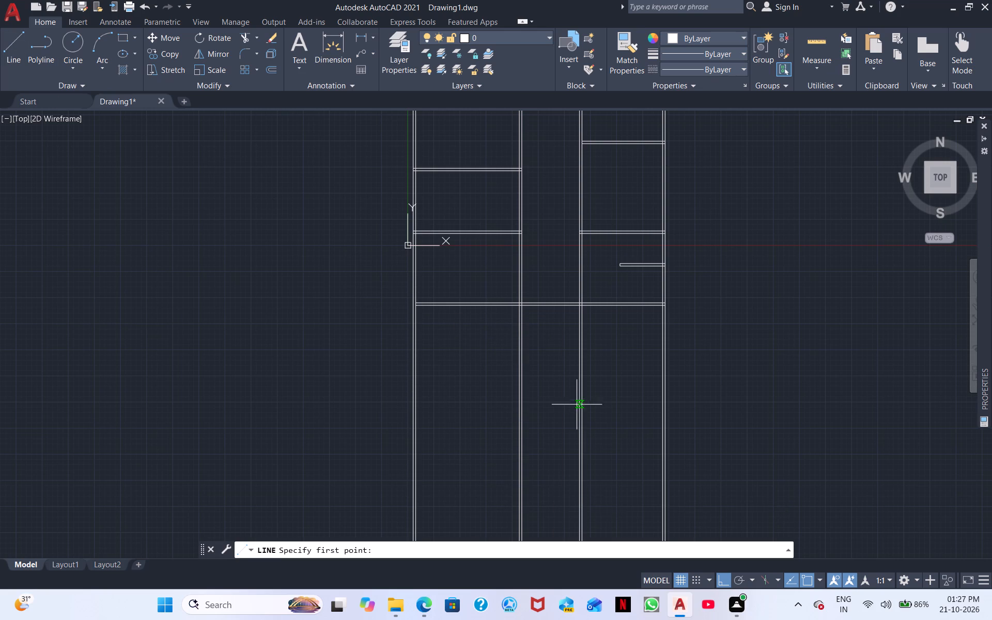
scroll(417, 316, "up", 3)
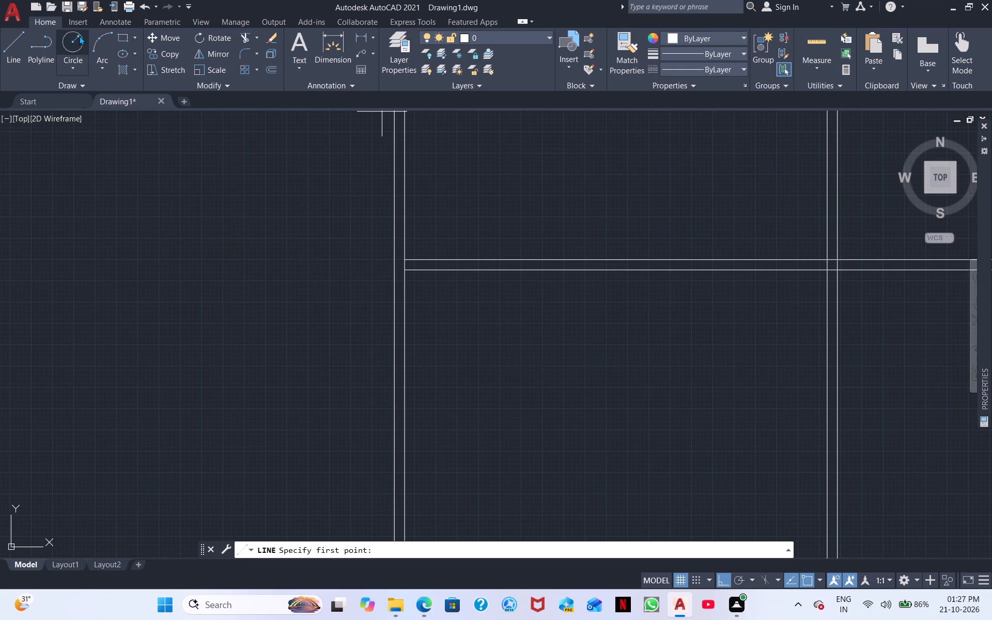
left_click(242, 36)
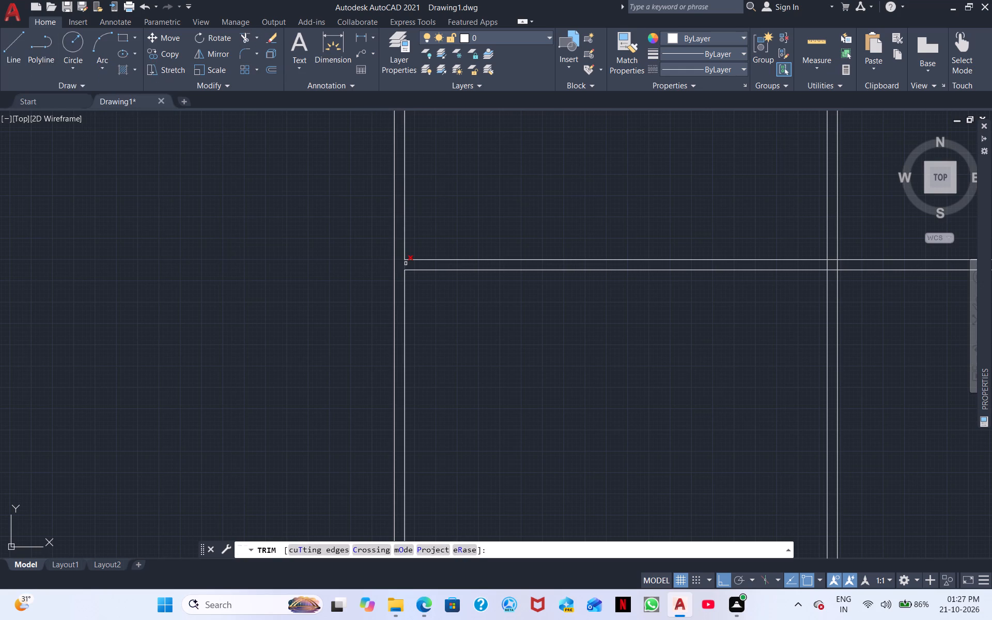
left_click(406, 263)
right_click(505, 358)
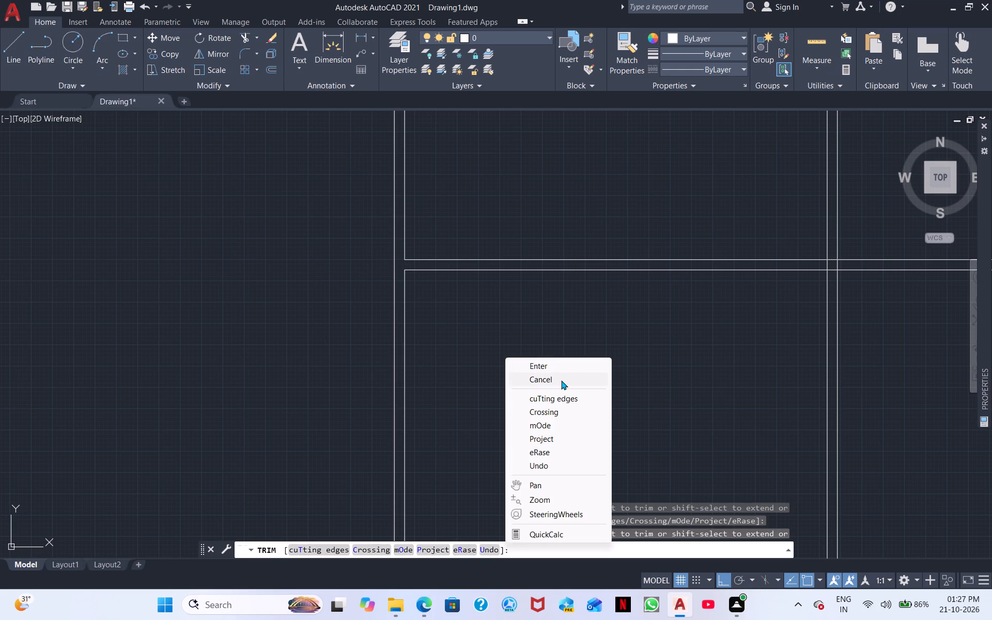
left_click(561, 380)
Offset the left outer wall's inner face below the extended horizontal wall 12'6" inward.
middle_click_drag(639, 371, 368, 300)
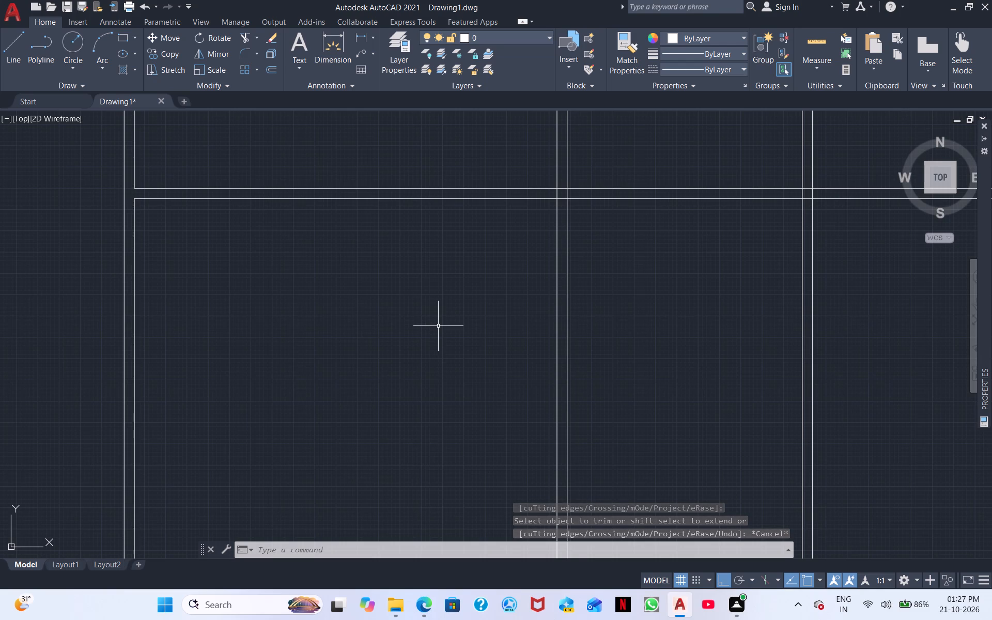
type("O")
key("space")
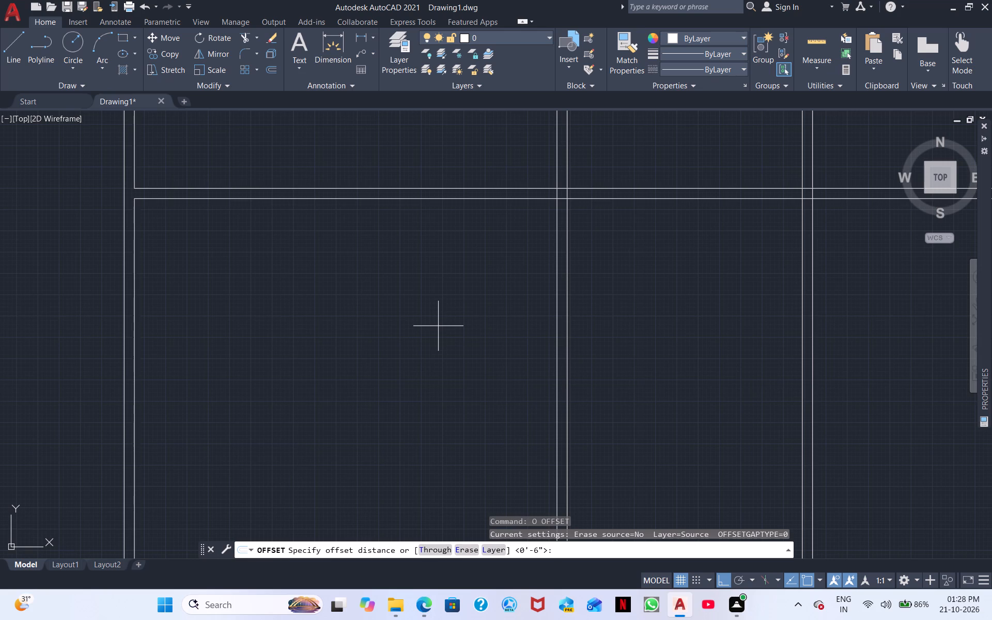
type("12'6\"")
key("Return")
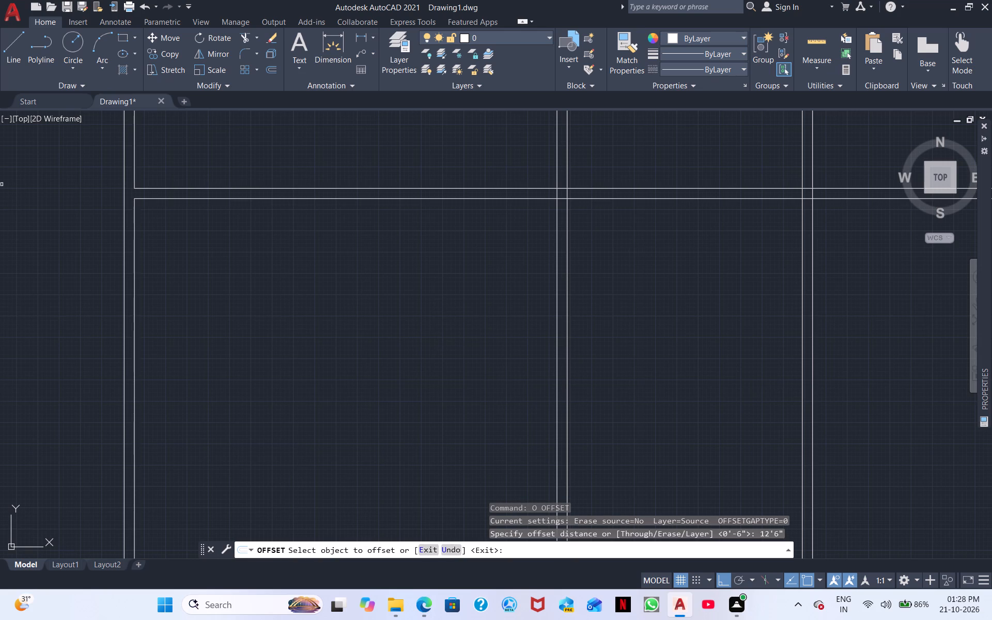
scroll(364, 329, "down", 2)
middle_click_drag(330, 323, 473, 303)
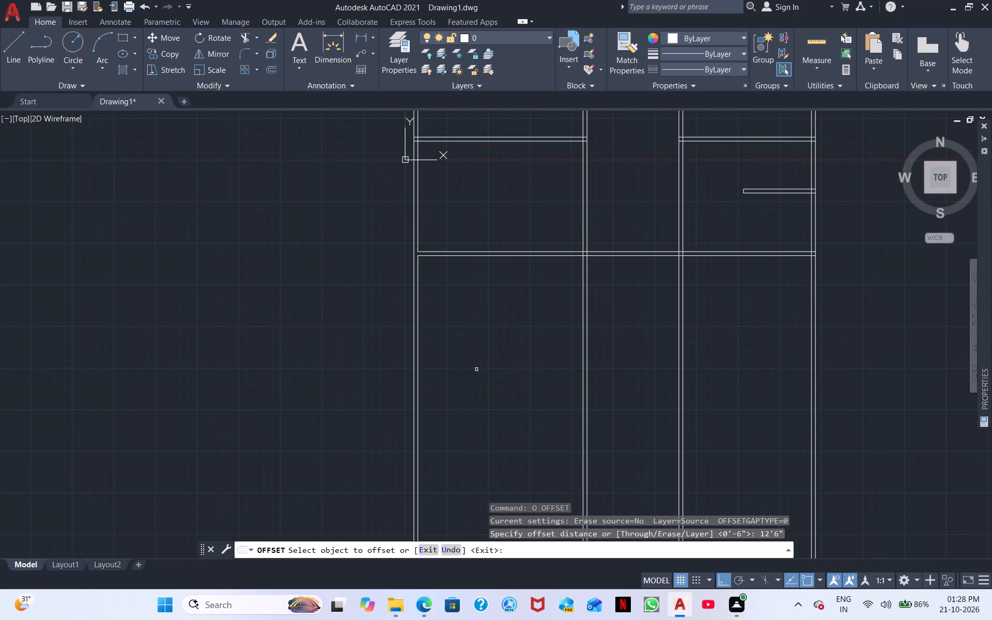
left_click(419, 320)
left_click(490, 330)
middle_click_drag(538, 321, 428, 358)
scroll(427, 362, "up", 2)
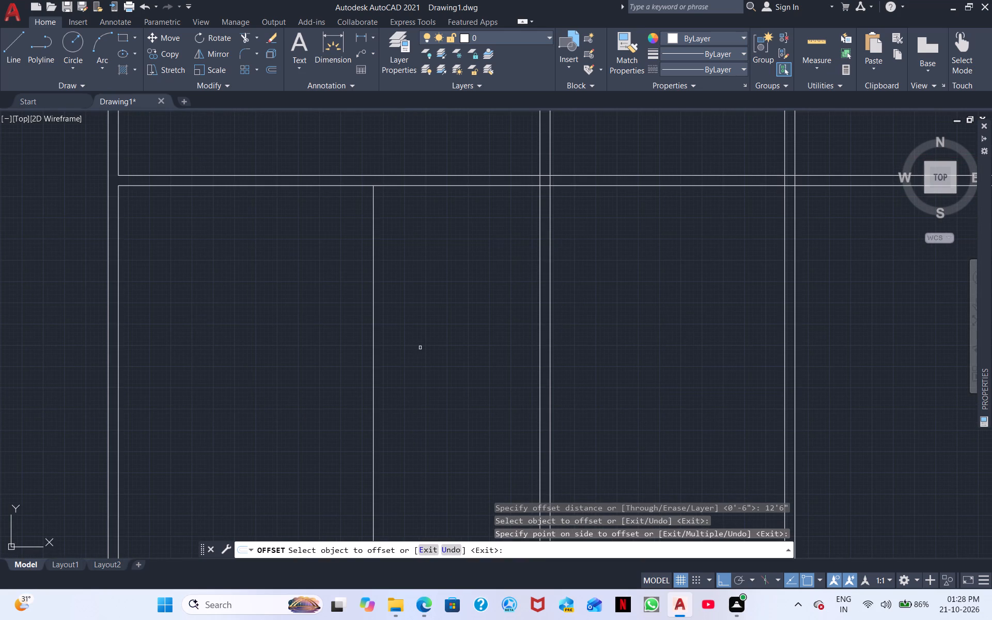
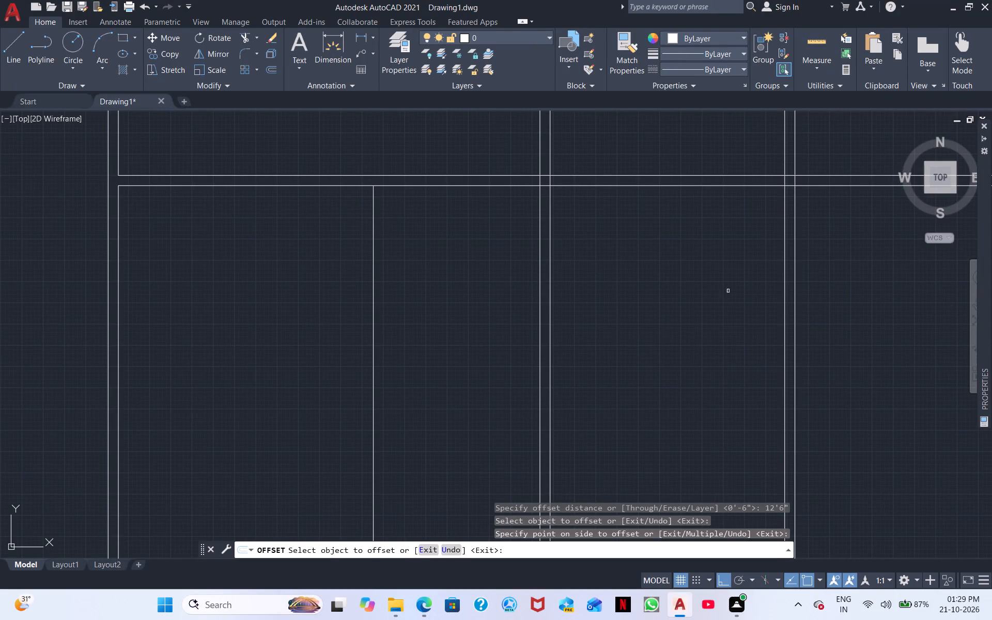
Offset the vertical line that stands 12'6" inside the left outer wall by 6" to the right, forming a wall.
scroll(533, 311, "down", 1)
middle_click_drag(601, 309, 629, 384)
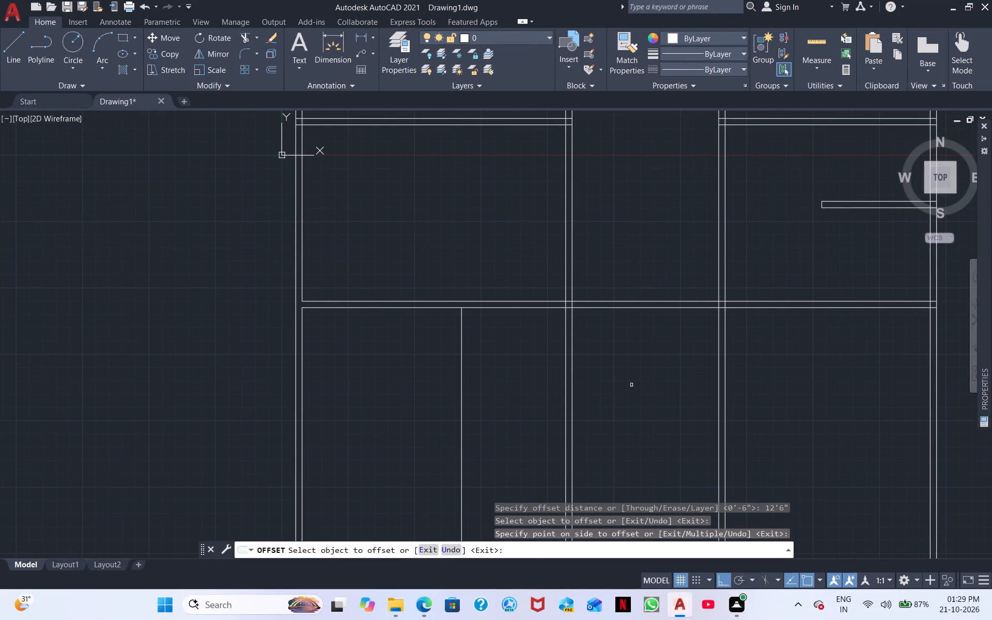
scroll(519, 391, "down", 1)
middle_click_drag(490, 382, 484, 345)
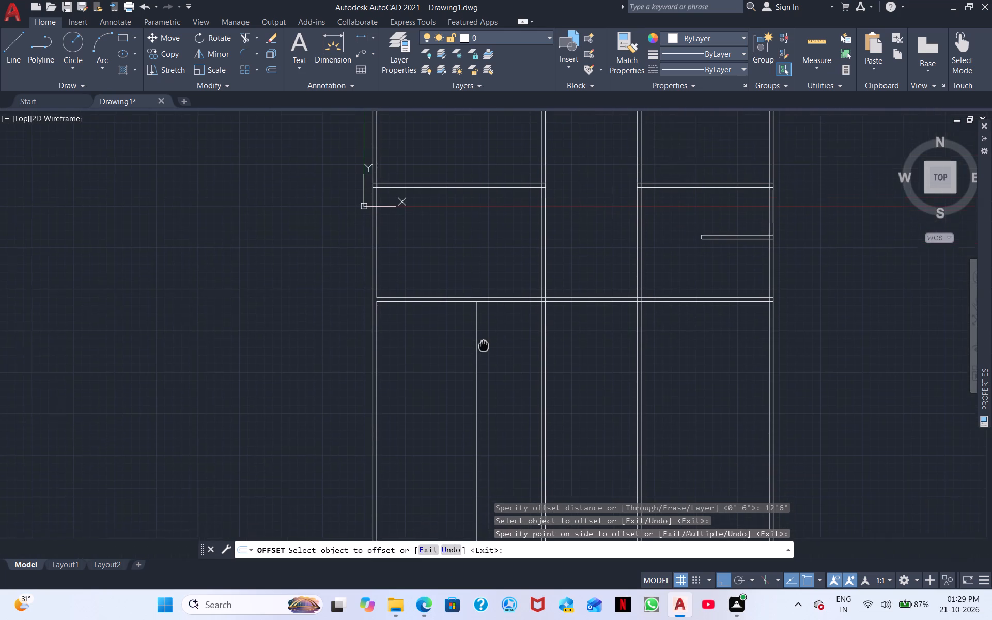
middle_click_drag(484, 345, 478, 329)
key("space")
key("space")
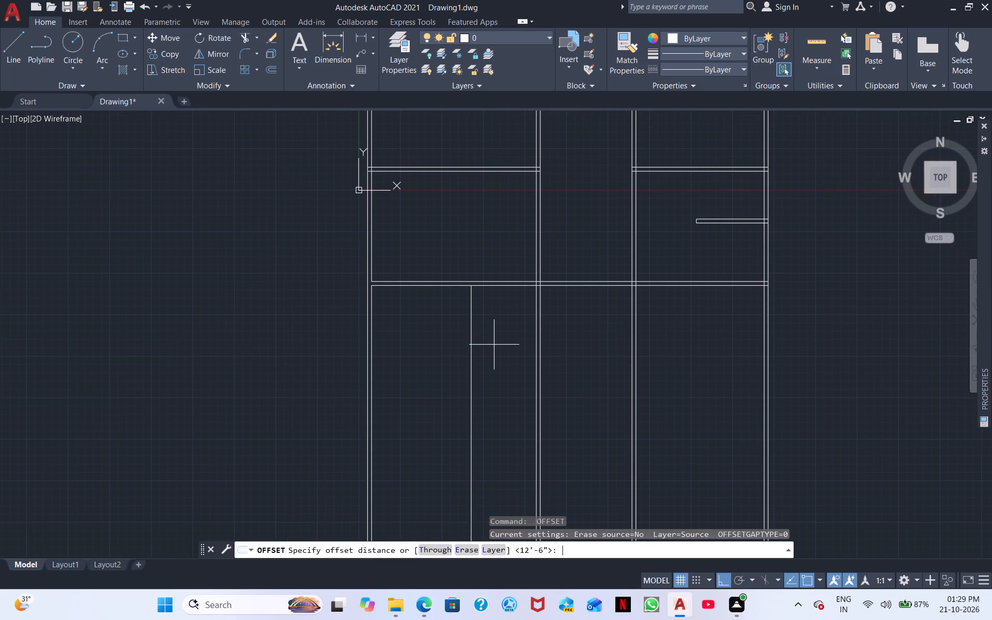
type("6\"")
key("Return")
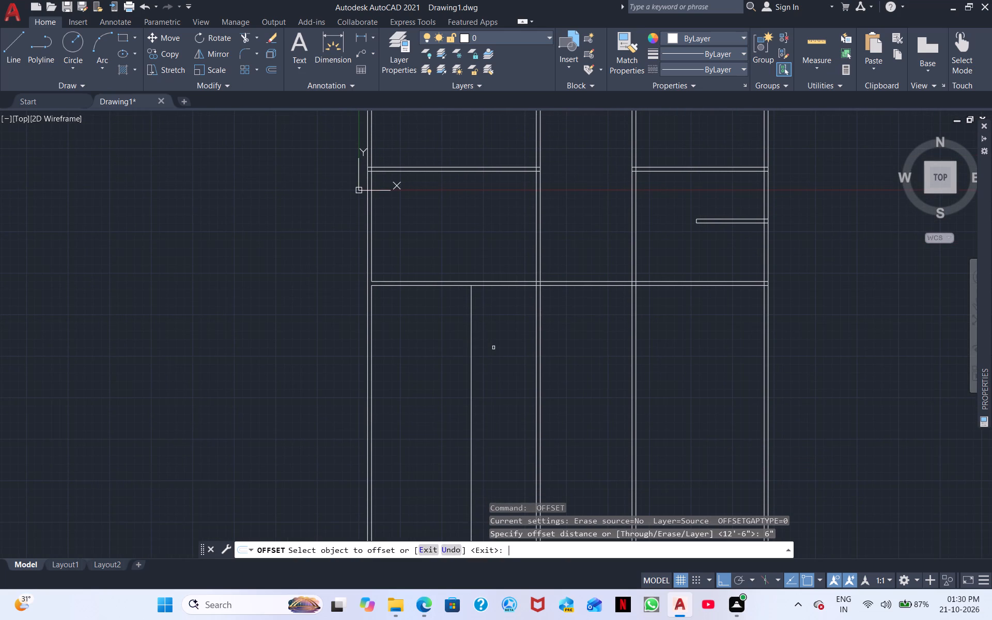
left_click(473, 373)
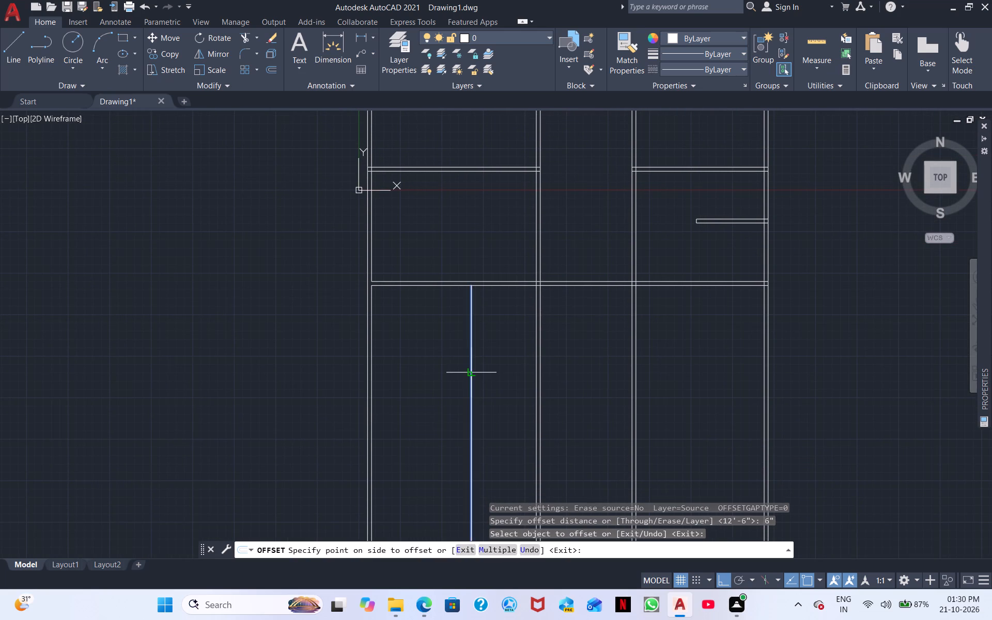
left_click(482, 373)
middle_click_drag(522, 354, 487, 409)
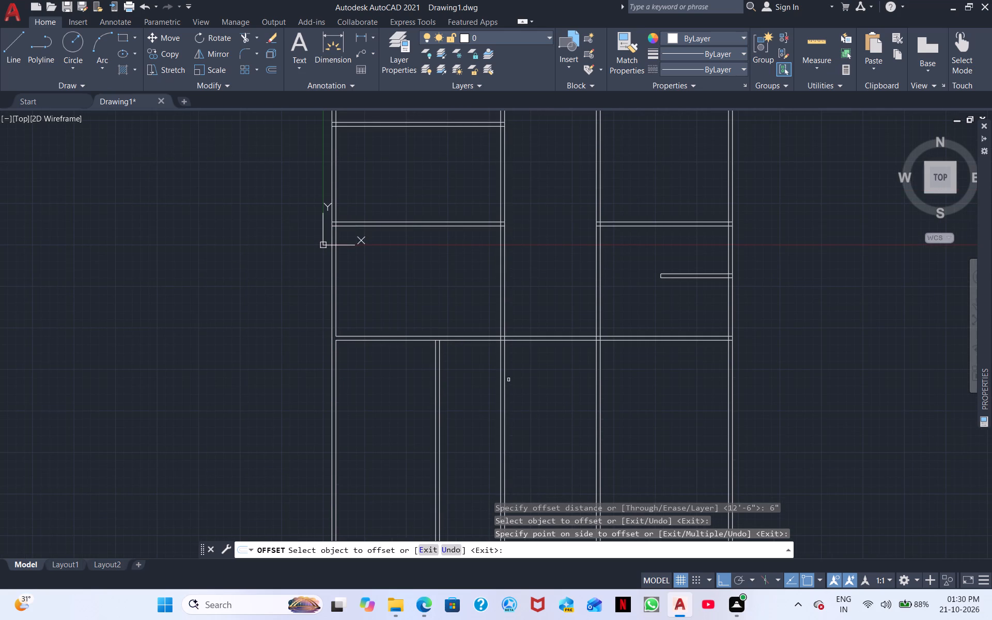
key("space")
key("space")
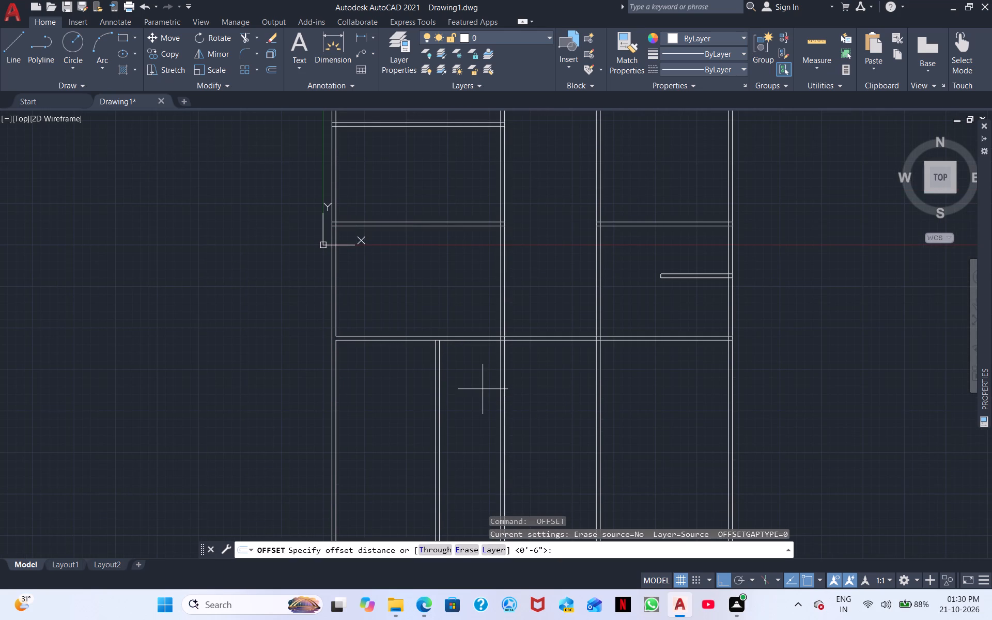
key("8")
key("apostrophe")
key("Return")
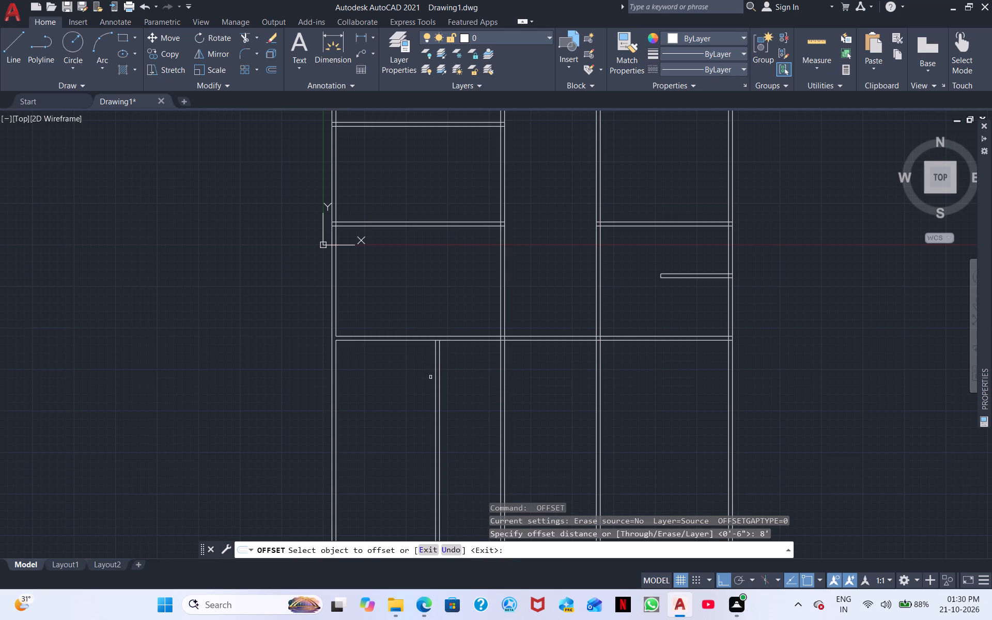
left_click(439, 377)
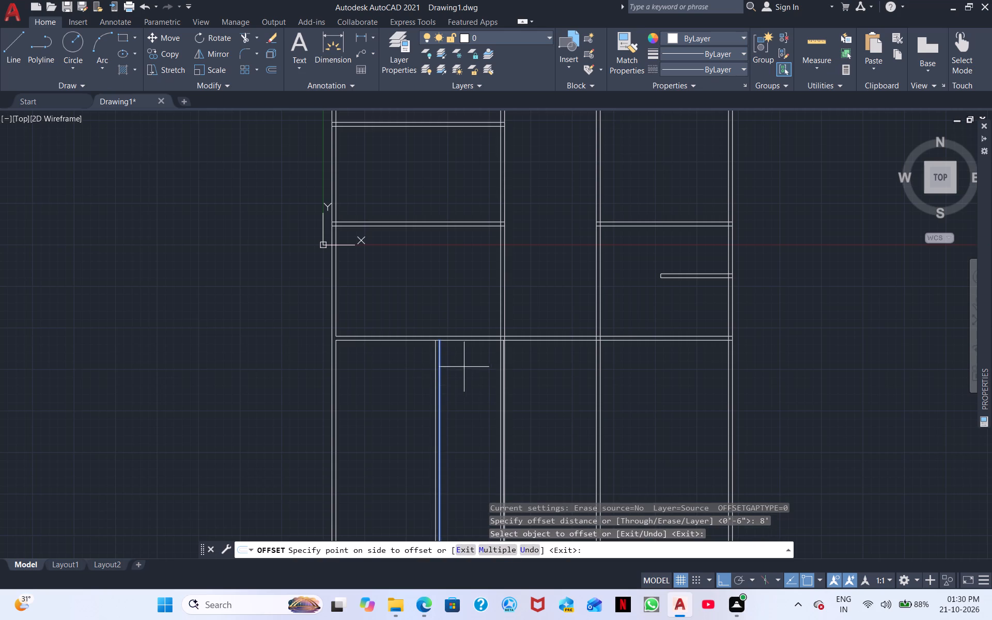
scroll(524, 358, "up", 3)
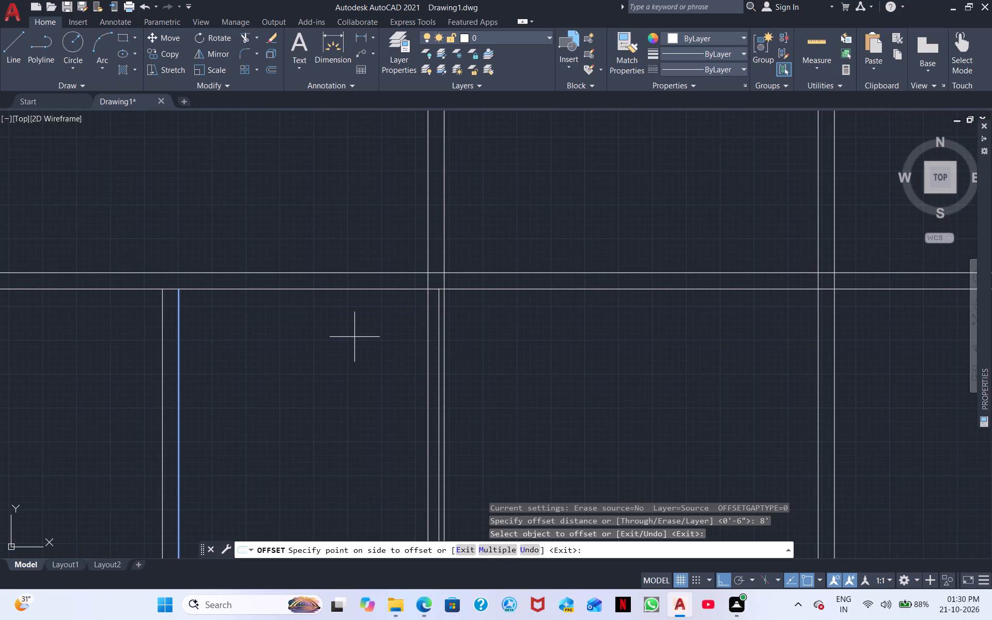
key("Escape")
Trim the left line of the first full-height interior wall between the two lines of the long horizontal wall.
scroll(435, 356, "down", 1)
middle_click_drag(484, 359, 470, 288)
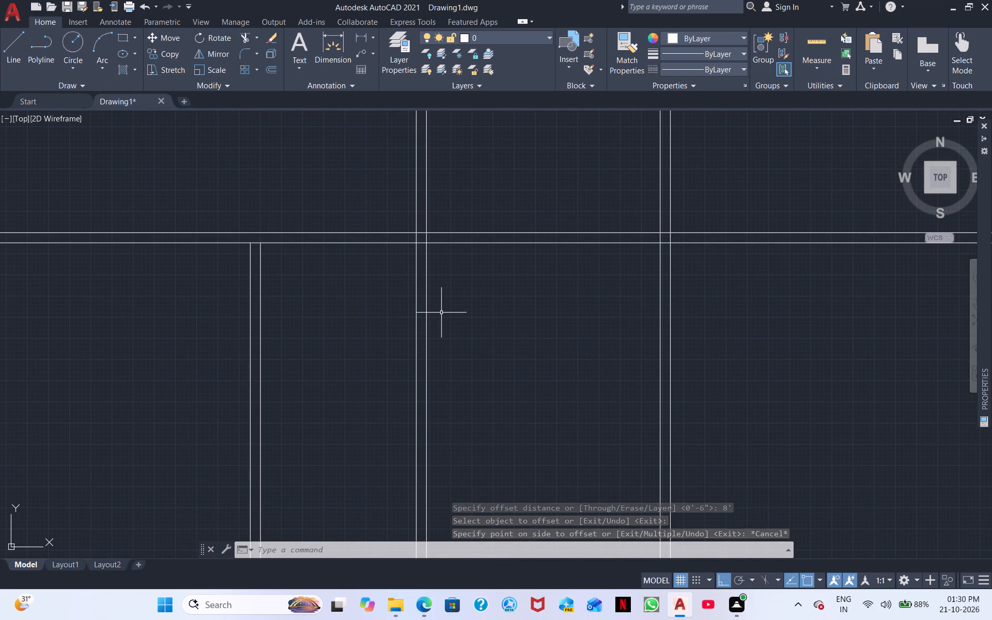
scroll(441, 314, "down", 3)
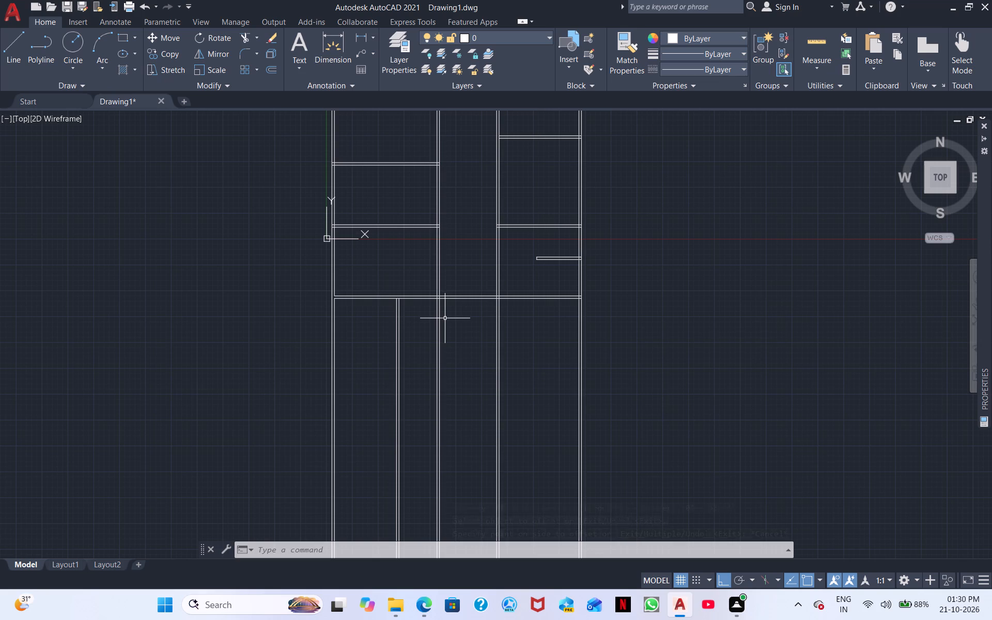
scroll(440, 335, "up", 2)
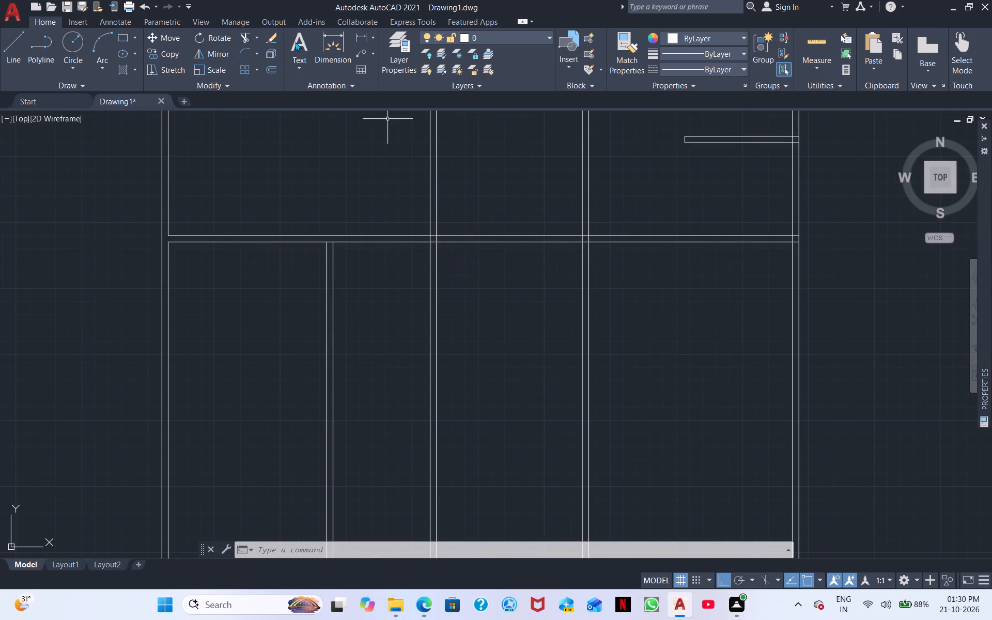
left_click(245, 35)
scroll(427, 238, "up", 3)
left_click_drag(431, 239, 434, 237)
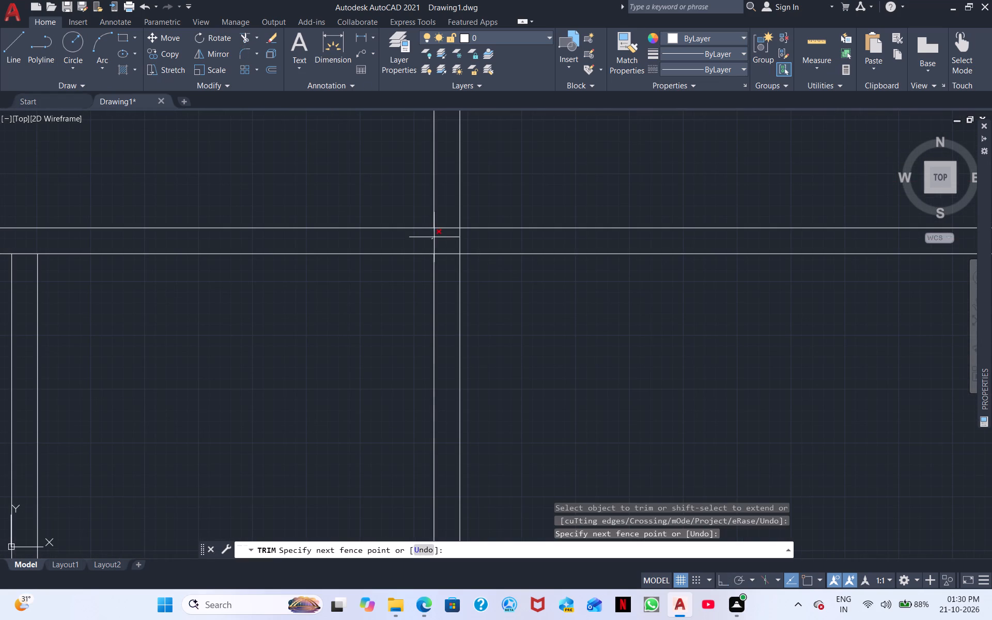
left_click_drag(434, 237, 439, 238)
key("Escape")
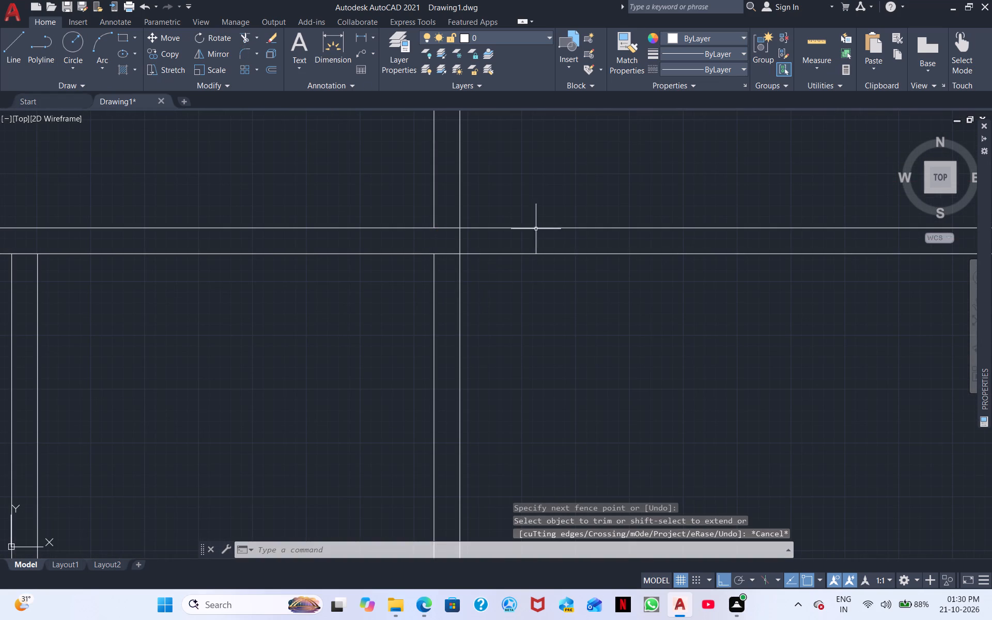
Erase the separated part of that interior wall's left line below the long horizontal wall.
scroll(507, 341, "down", 3)
middle_click_drag(570, 380, 435, 320)
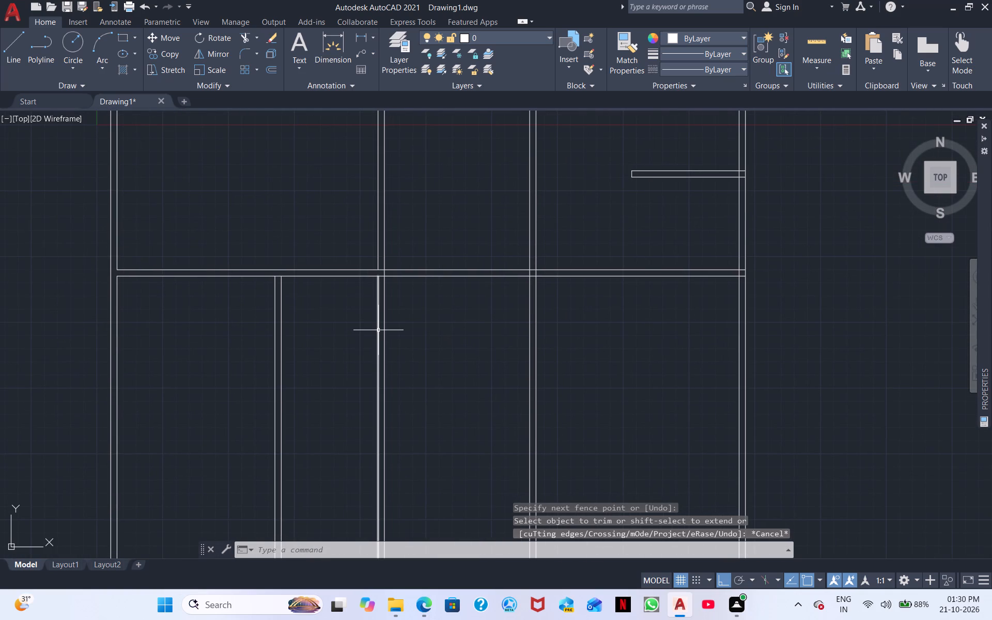
left_click(379, 330)
right_click(428, 342)
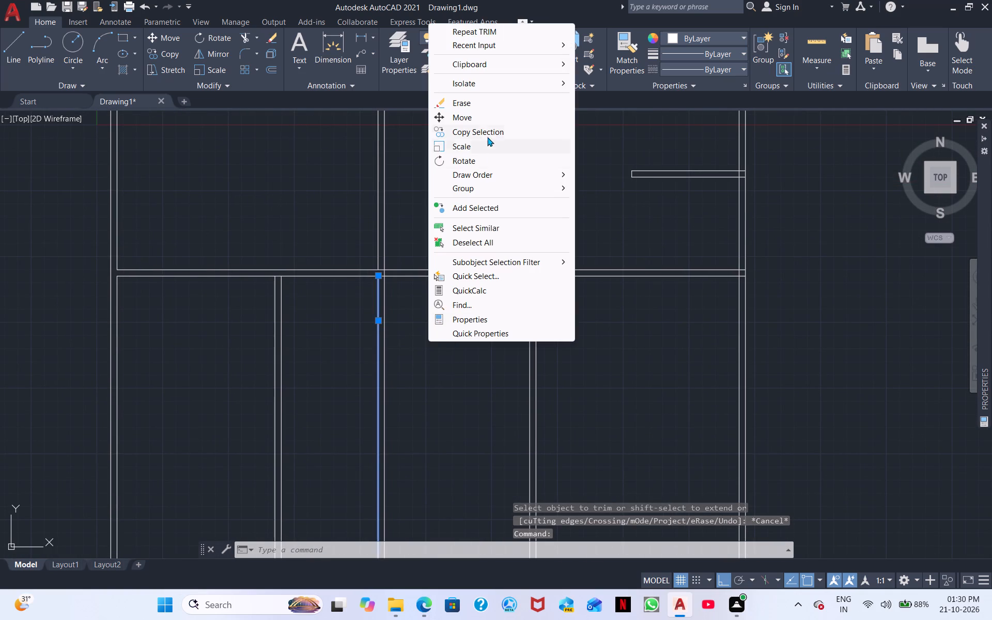
left_click(475, 98)
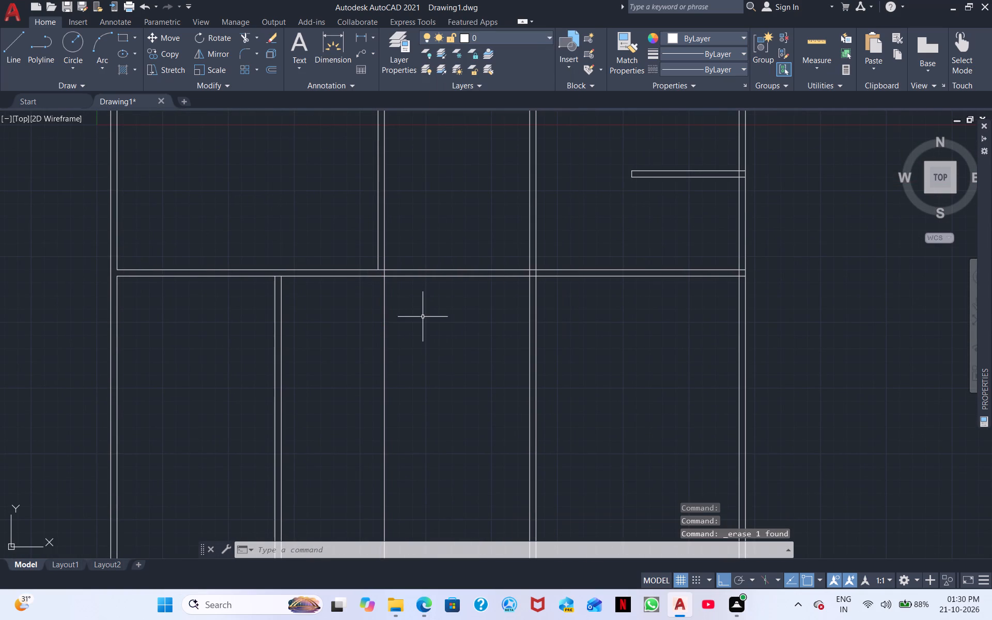
Set the offset distance to 6".
type("O")
key("space")
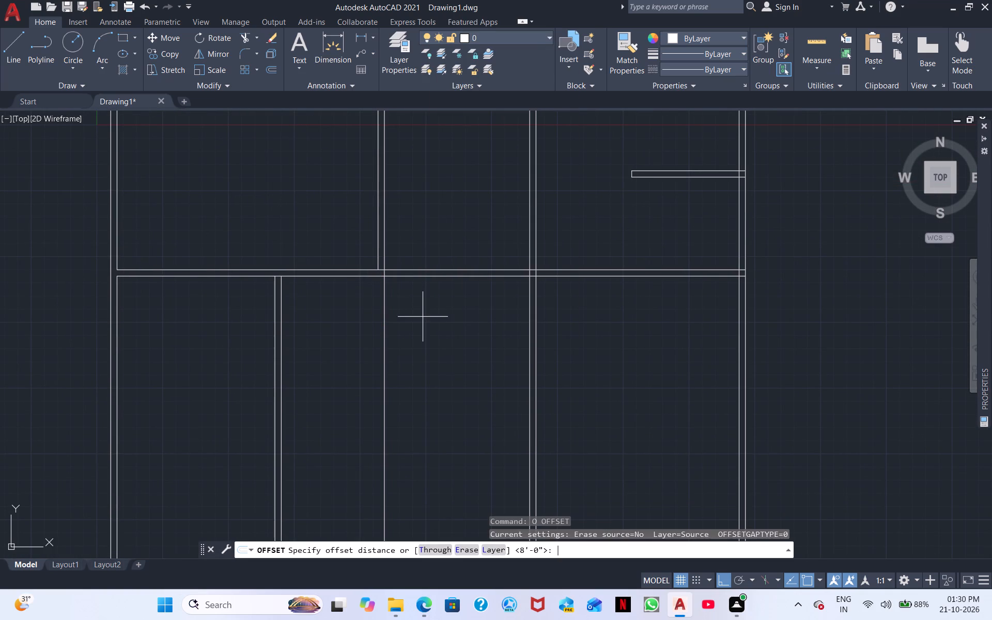
type("6\"")
key("Return")
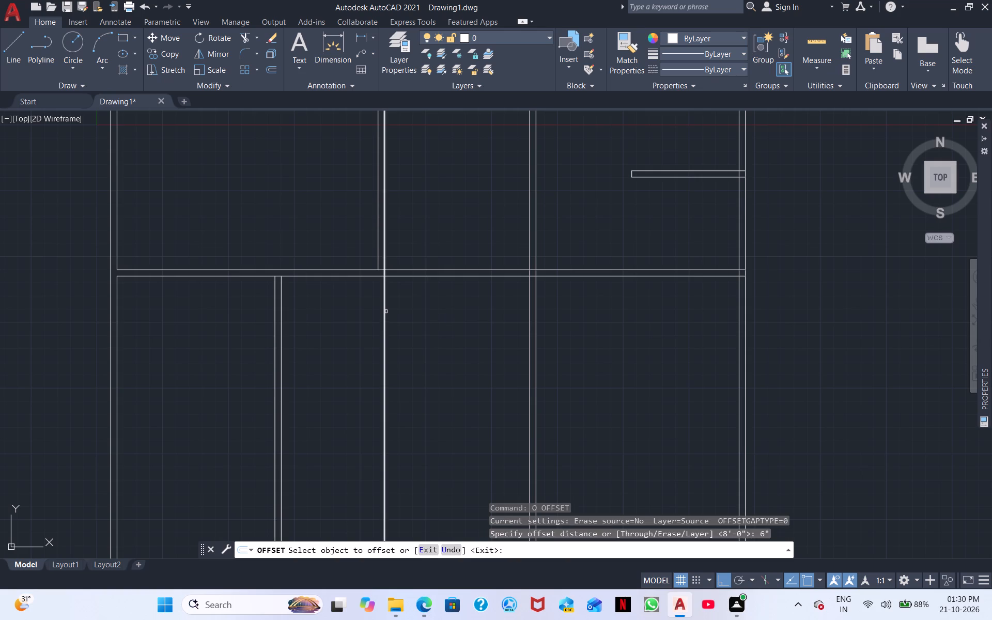
key("Escape")
Trim the same interior wall's remaining line between the two lines of the long horizontal wall.
left_click(247, 34)
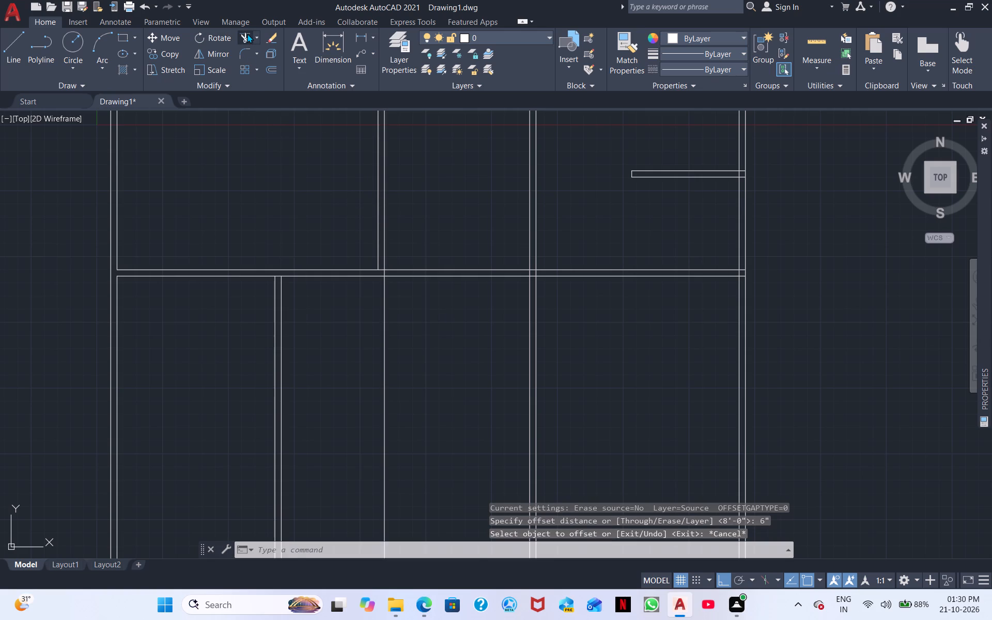
left_click(384, 273)
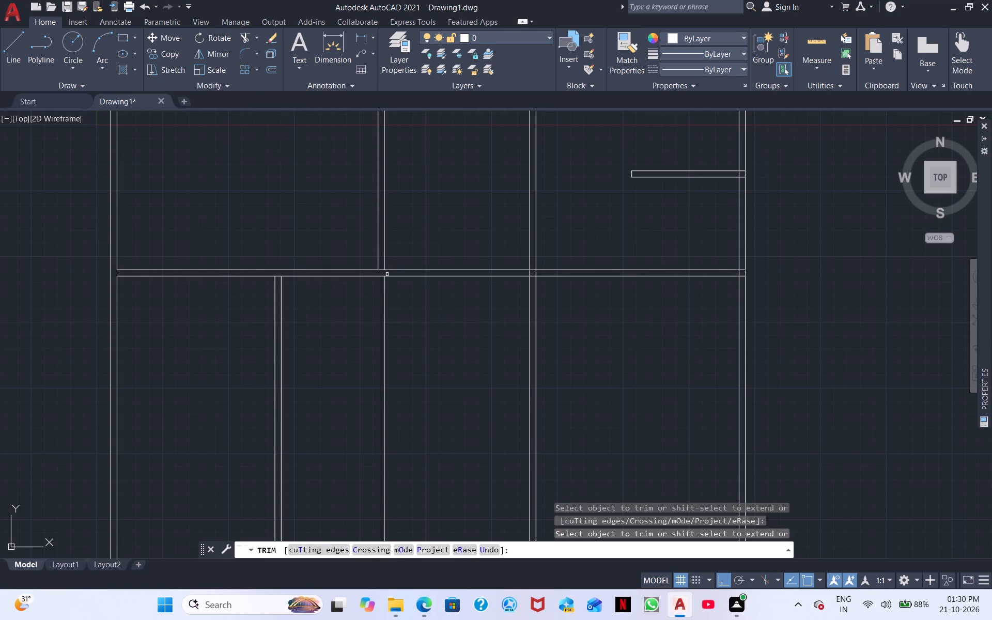
key("space")
Offset that remaining line below the horizontal wall 6" to the right to form the lower wall.
type("O")
key("space")
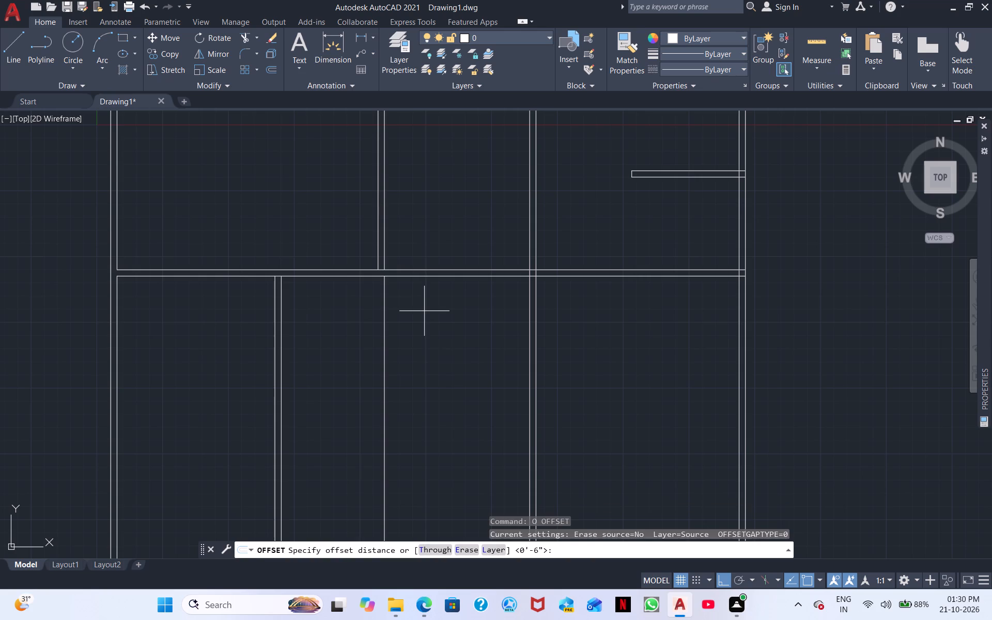
key("space")
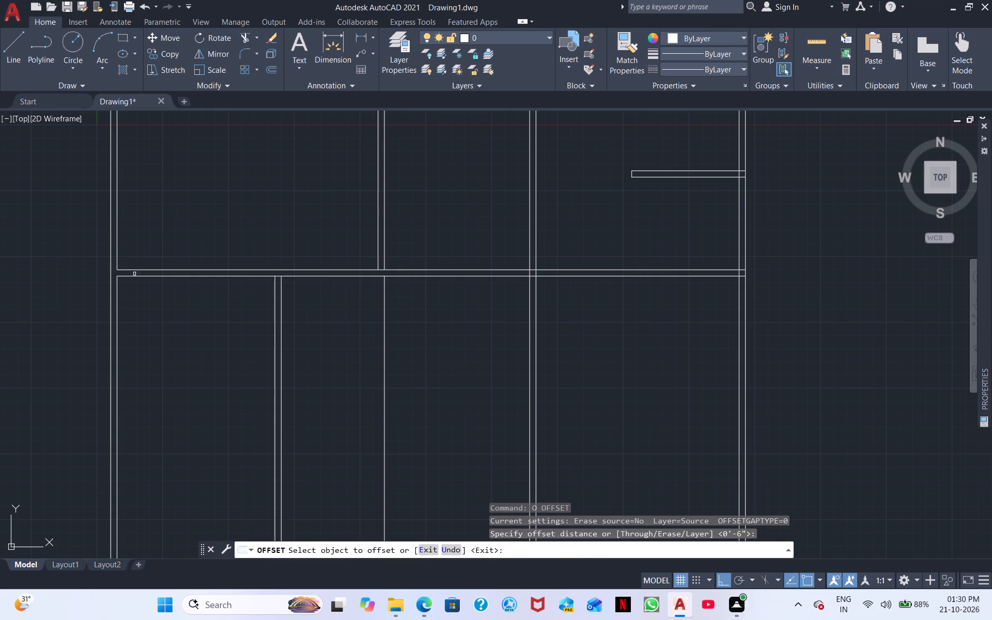
left_click(386, 352)
left_click(401, 351)
scroll(407, 353, "down", 1)
middle_click_drag(445, 383, 450, 295)
middle_click_drag(459, 345, 462, 340)
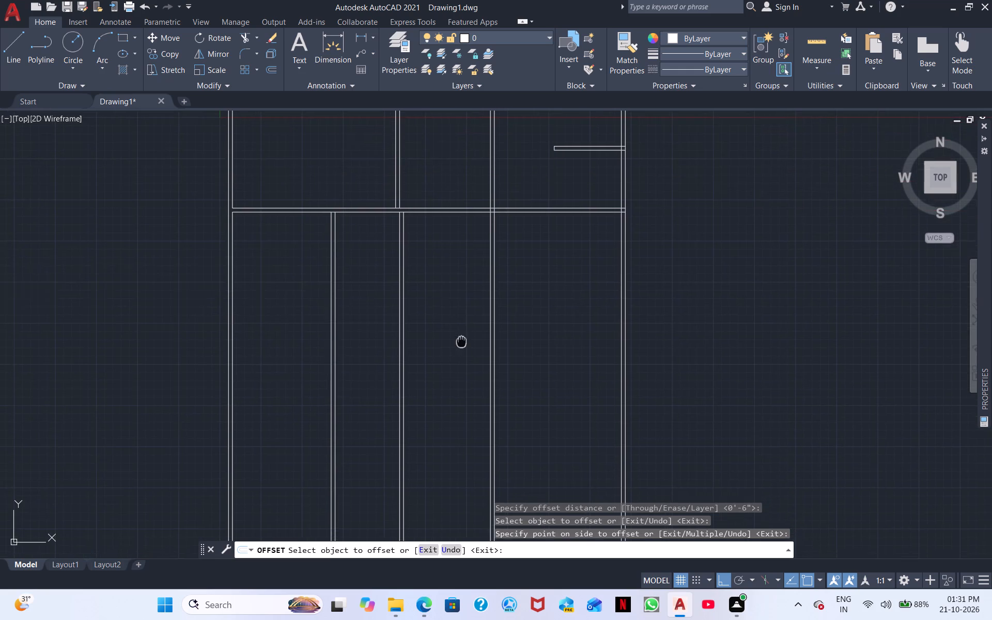
middle_click_drag(462, 340, 462, 336)
key("Escape")
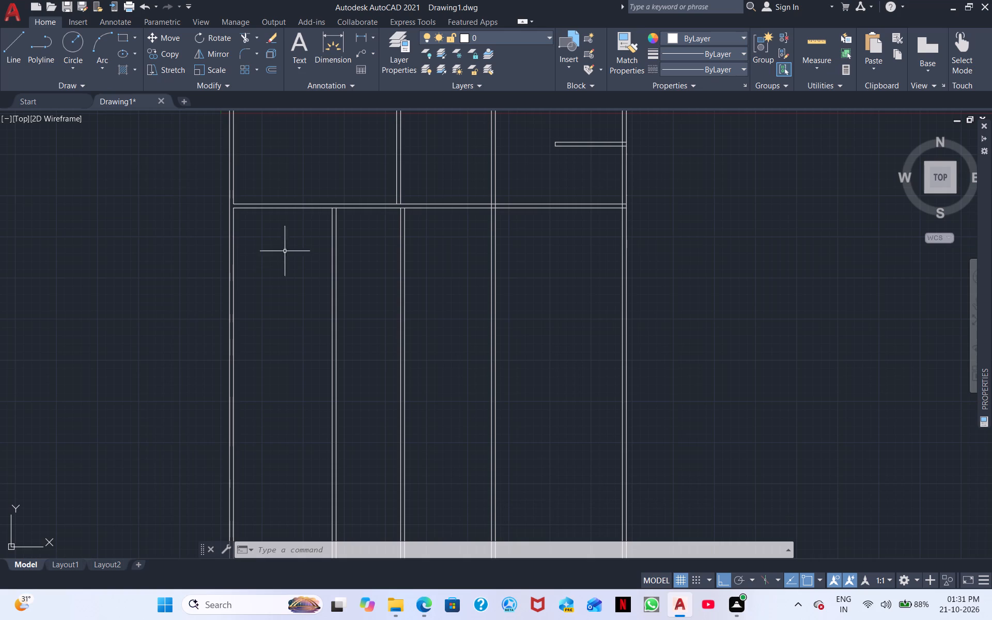
Trim both lines of the second full-height interior wall below and within the long horizontal wall so they end at its upper line.
scroll(359, 326, "down", 1)
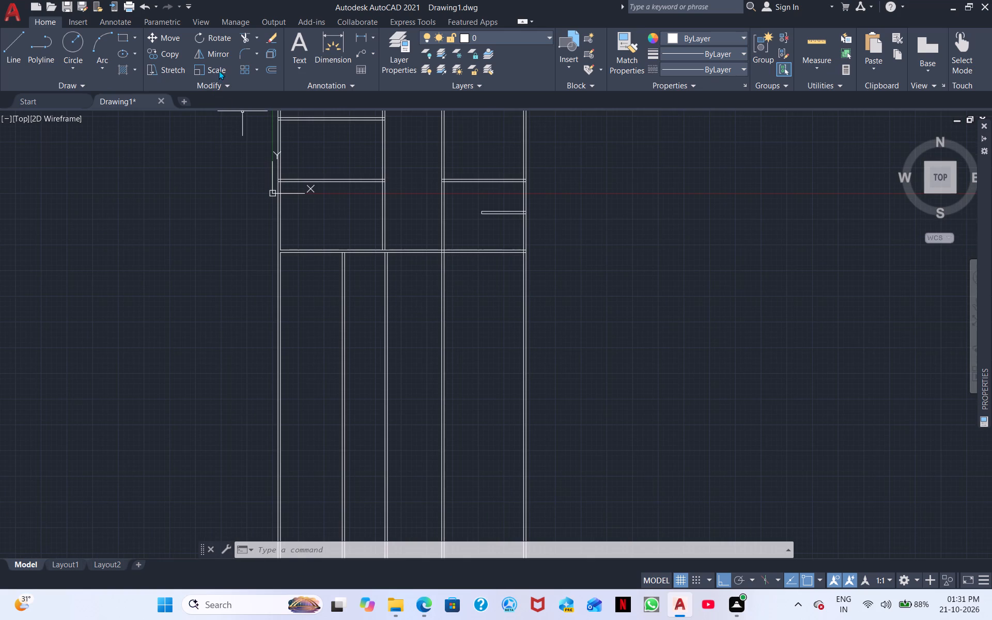
left_click(243, 37)
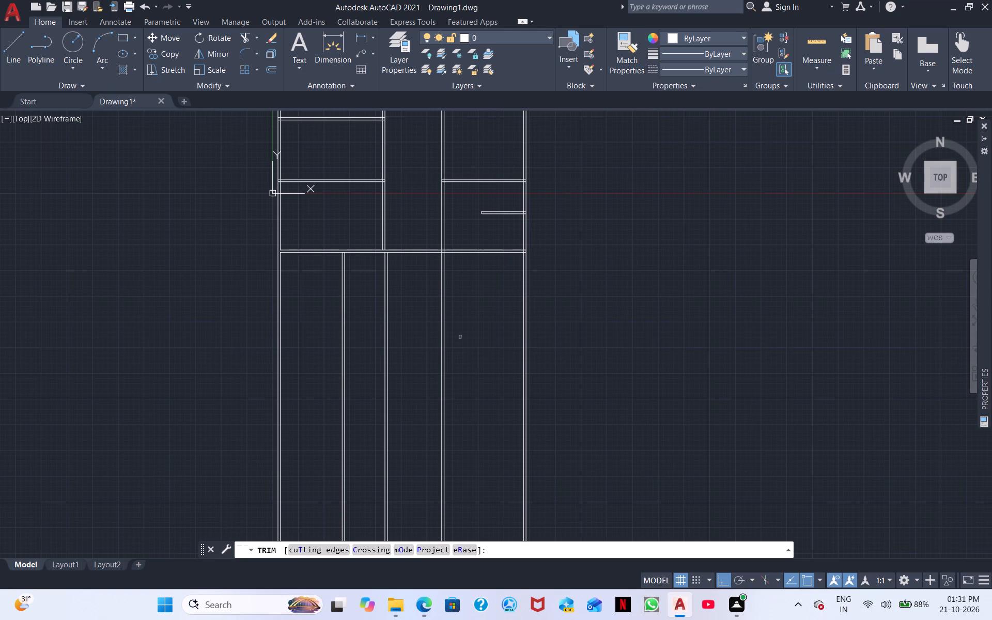
left_click_drag(460, 337, 431, 345)
scroll(433, 297, "up", 3)
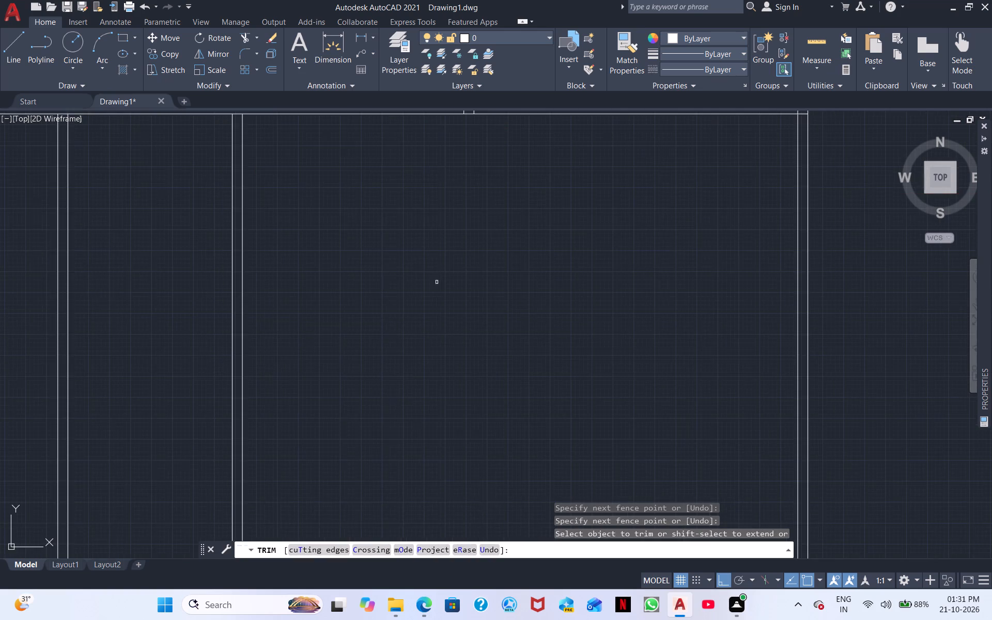
middle_click_drag(455, 258, 493, 547)
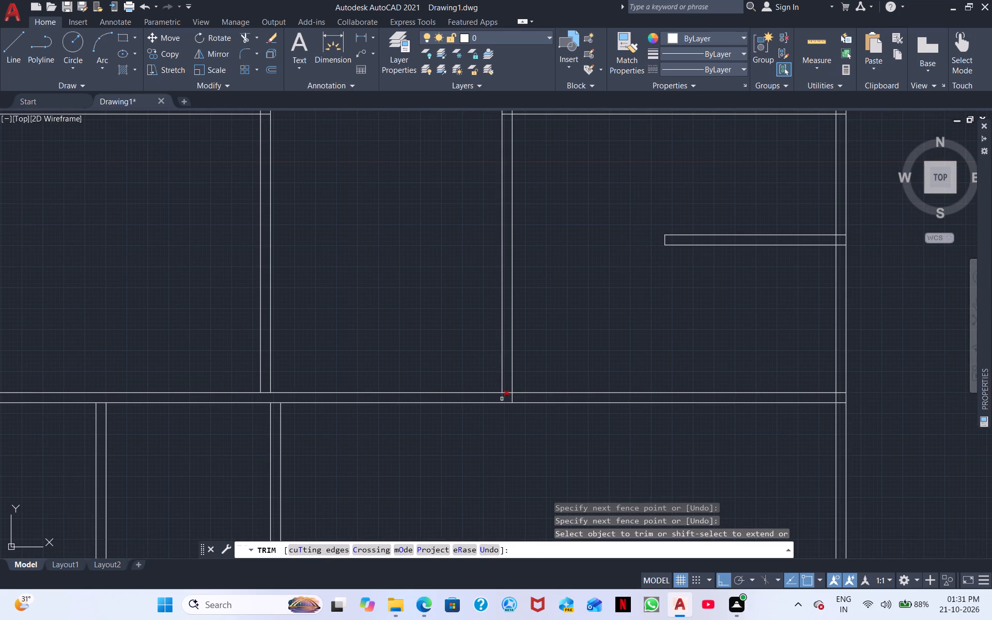
left_click(502, 399)
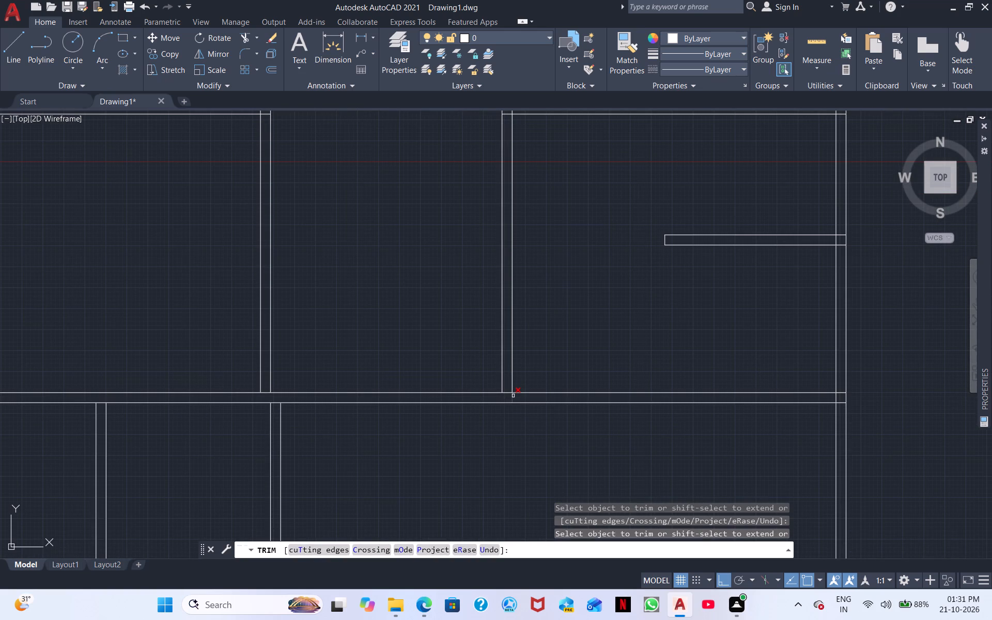
left_click(513, 396)
scroll(408, 367, "down", 1)
scroll(349, 320, "down", 2)
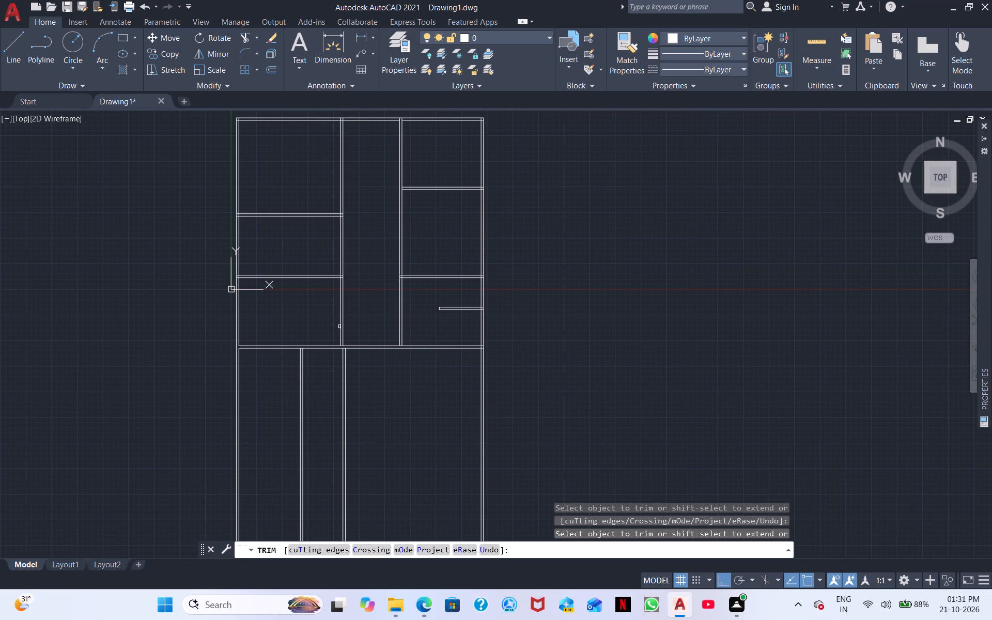
Trim both lines of the first full-height interior wall between the lowest left-hand room wall and the long horizontal wall.
left_click_drag(331, 315, 365, 307)
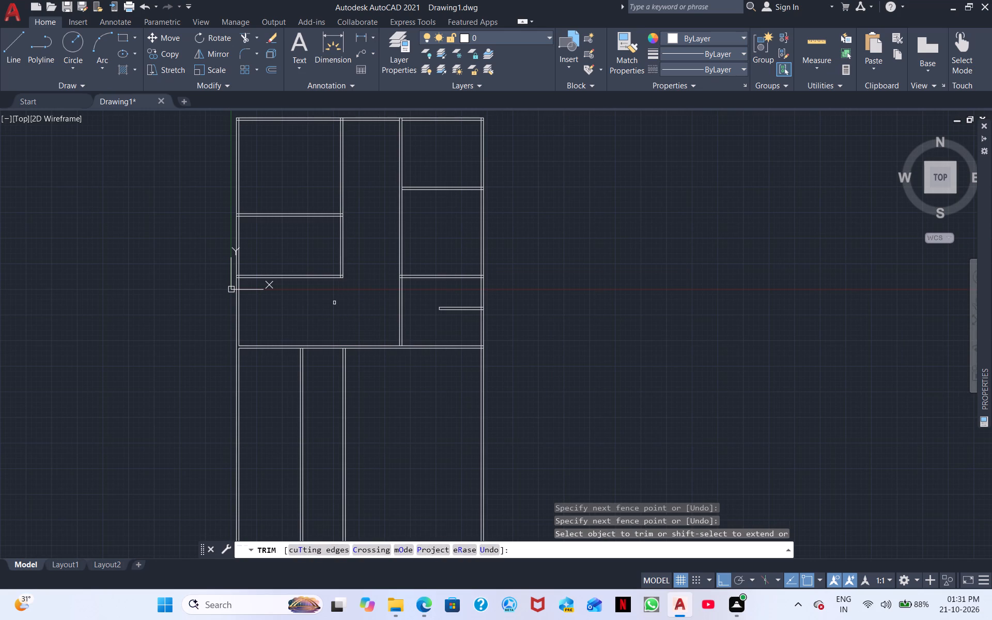
Trim the left outer wall's inner line between the line pairs of the two horizontal room walls that meet it.
scroll(340, 285, "up", 3)
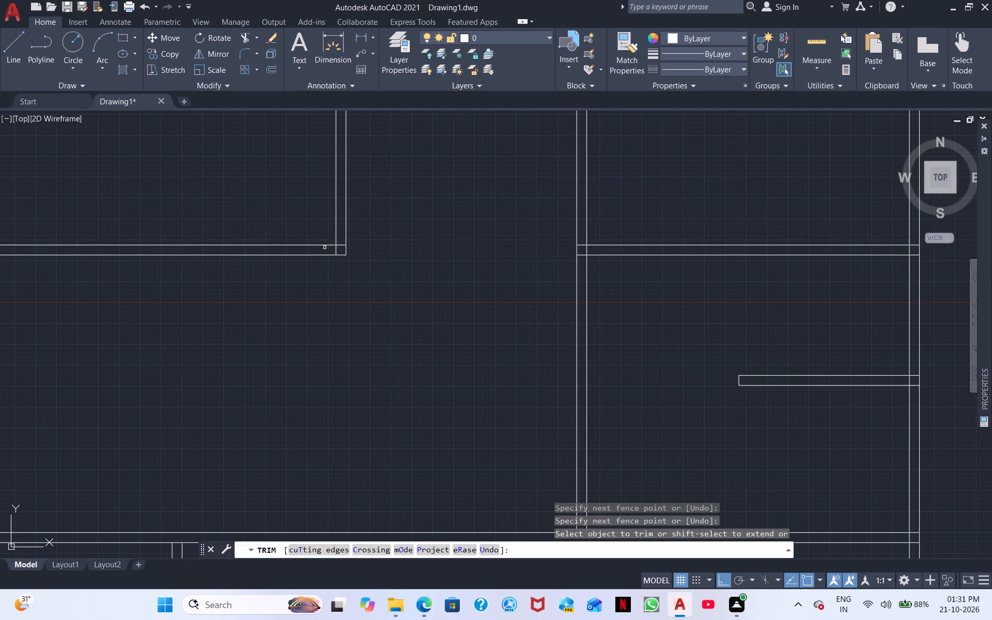
middle_click_drag(233, 343, 448, 360)
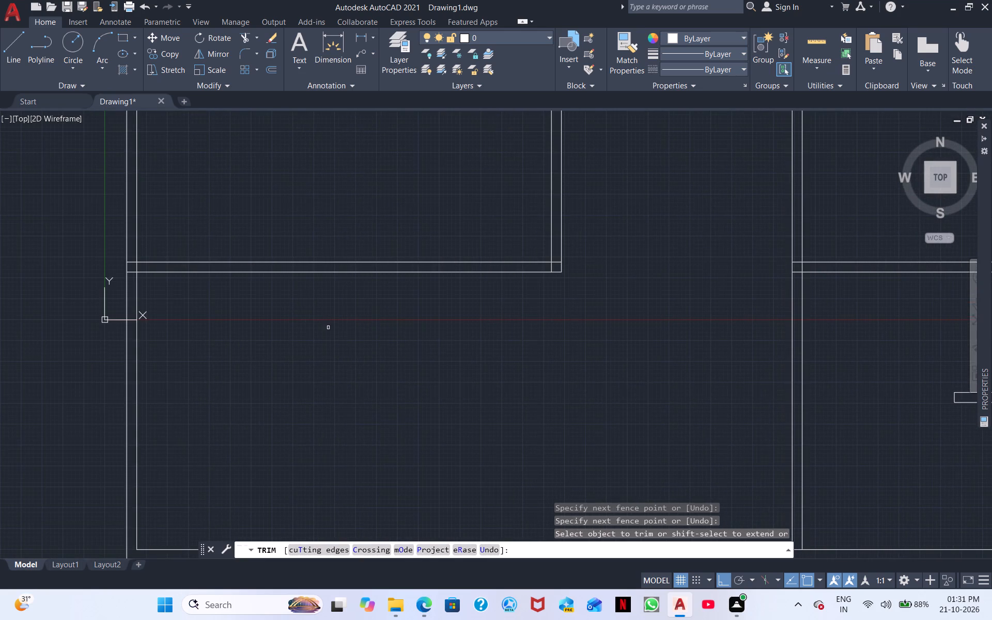
scroll(324, 322, "down", 2)
scroll(276, 287, "up", 3)
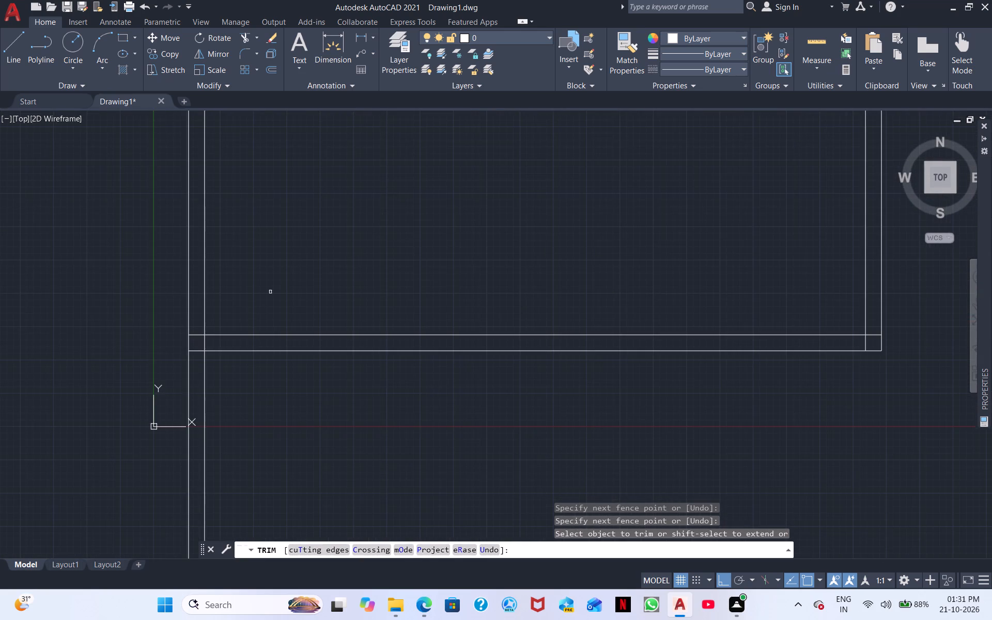
middle_click_drag(253, 320, 506, 277)
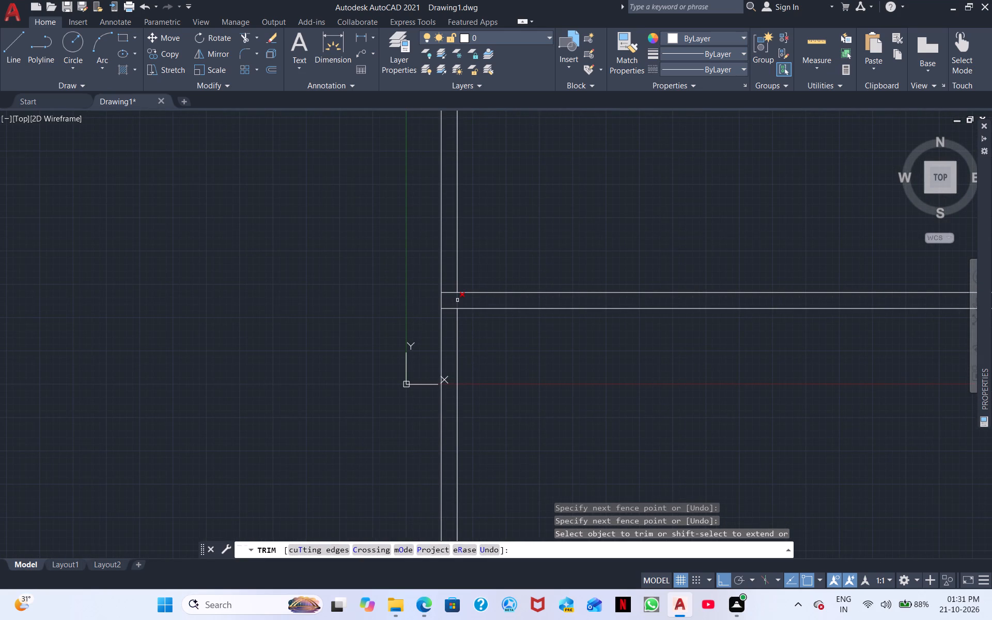
left_click(457, 300)
middle_click_drag(478, 232, 520, 432)
middle_click_drag(557, 247, 561, 484)
middle_click_drag(564, 344, 578, 445)
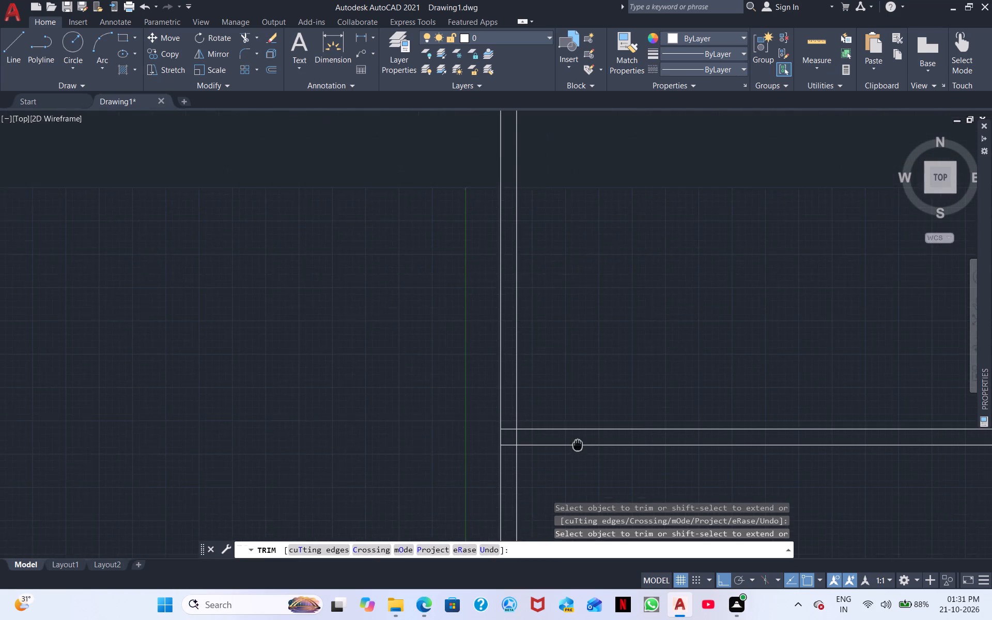
middle_click_drag(578, 445, 578, 448)
left_click(516, 442)
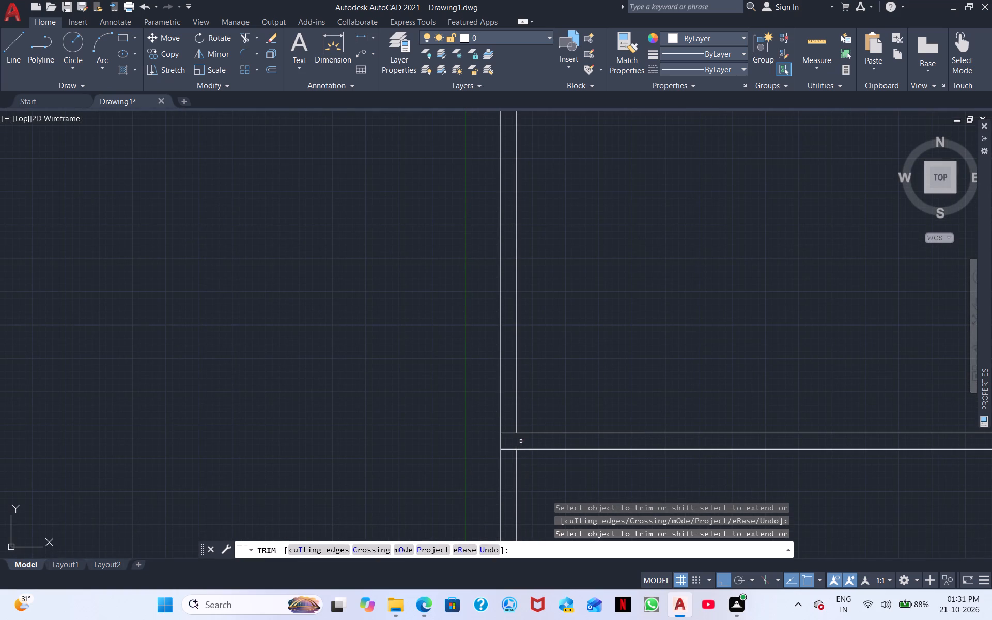
scroll(612, 489, "down", 2)
middle_click_drag(640, 475, 296, 83)
right_click(450, 307)
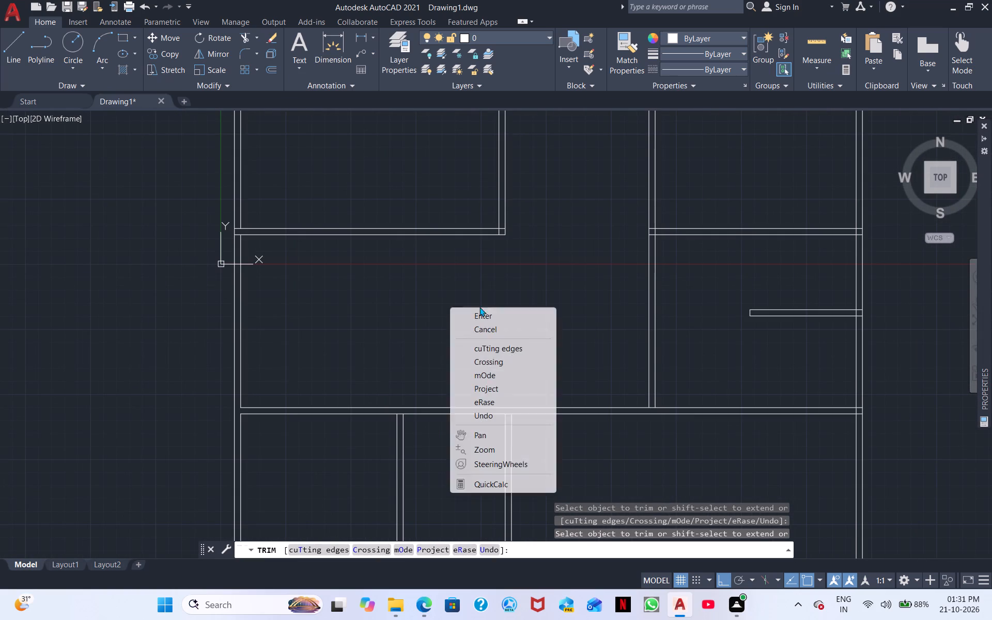
left_click(492, 327)
Move the two lower vertical walls right along the long horizontal wall so the first wall's left line aligns with the upper room wall's right line.
middle_click_drag(492, 327, 436, 152)
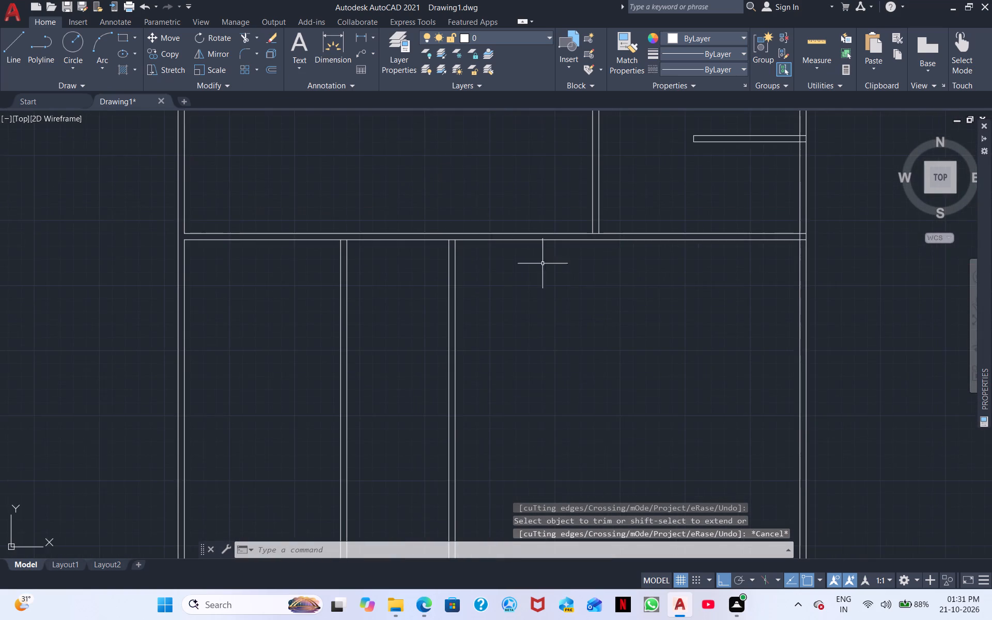
middle_click_drag(545, 263, 462, 161)
middle_click_drag(473, 278, 396, 224)
scroll(405, 235, "down", 1)
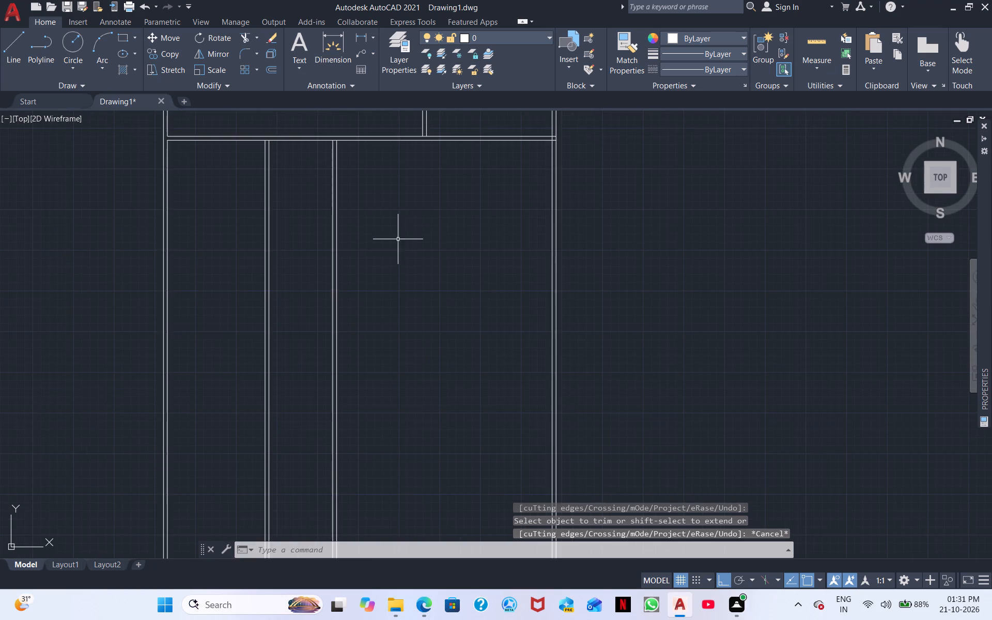
middle_click_drag(393, 242, 518, 234)
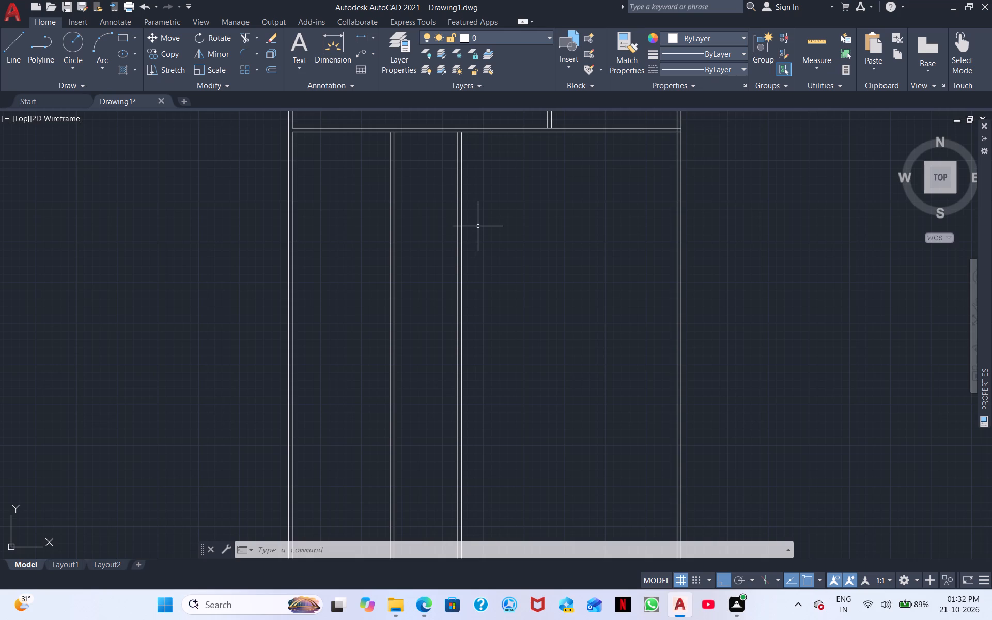
scroll(485, 313, "down", 1)
middle_click_drag(484, 343, 476, 416)
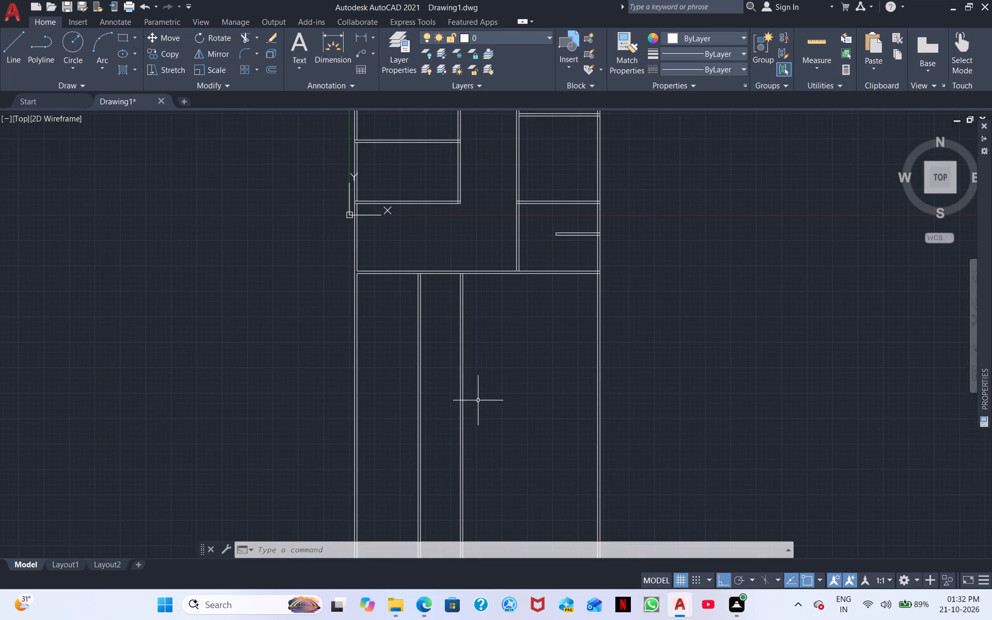
middle_click_drag(472, 371, 468, 402)
left_click_drag(482, 356, 481, 361)
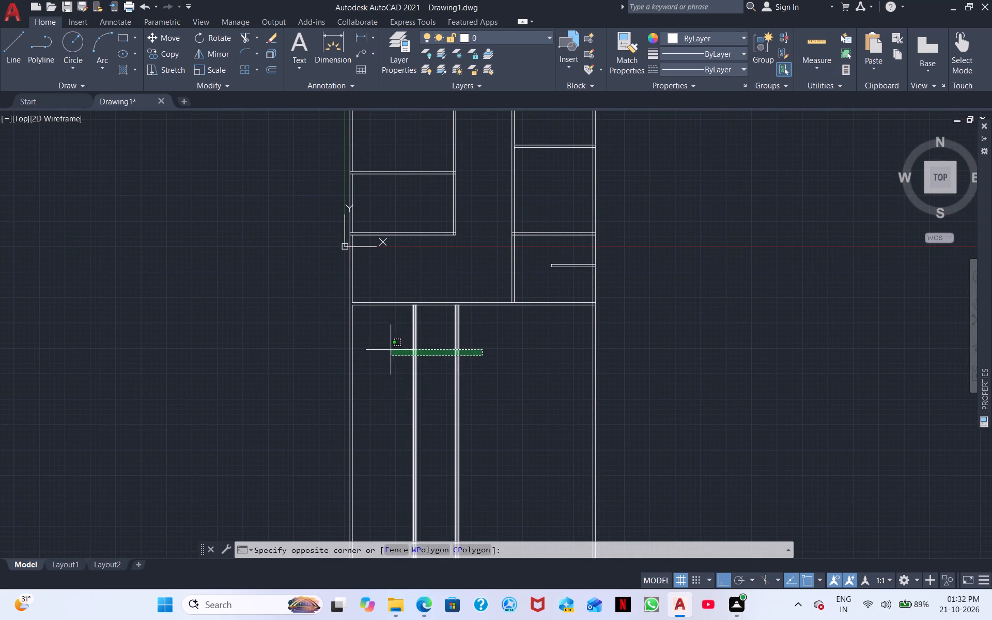
left_click(397, 332)
right_click(397, 332)
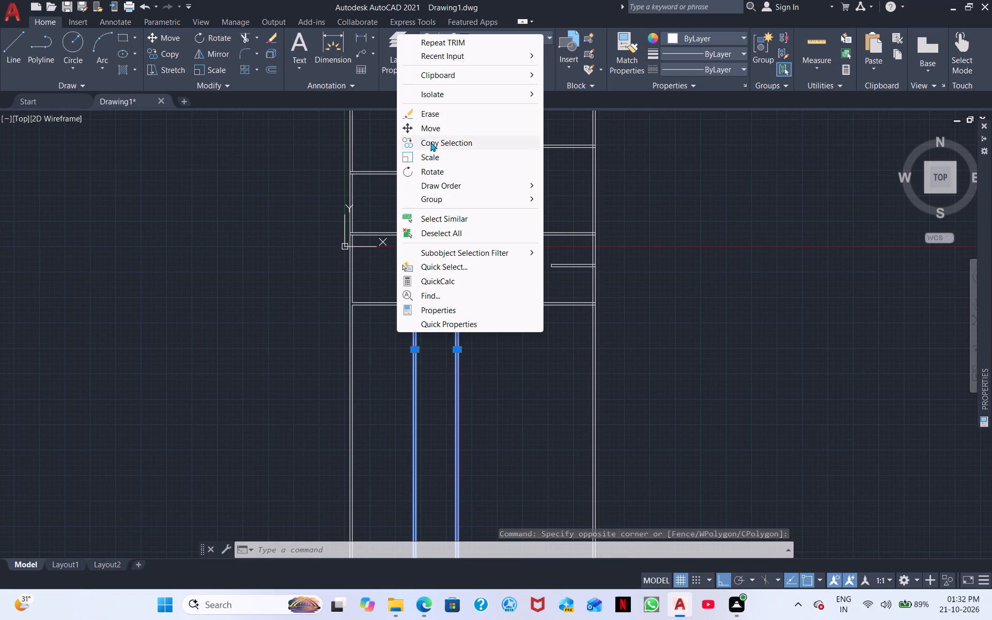
left_click(430, 129)
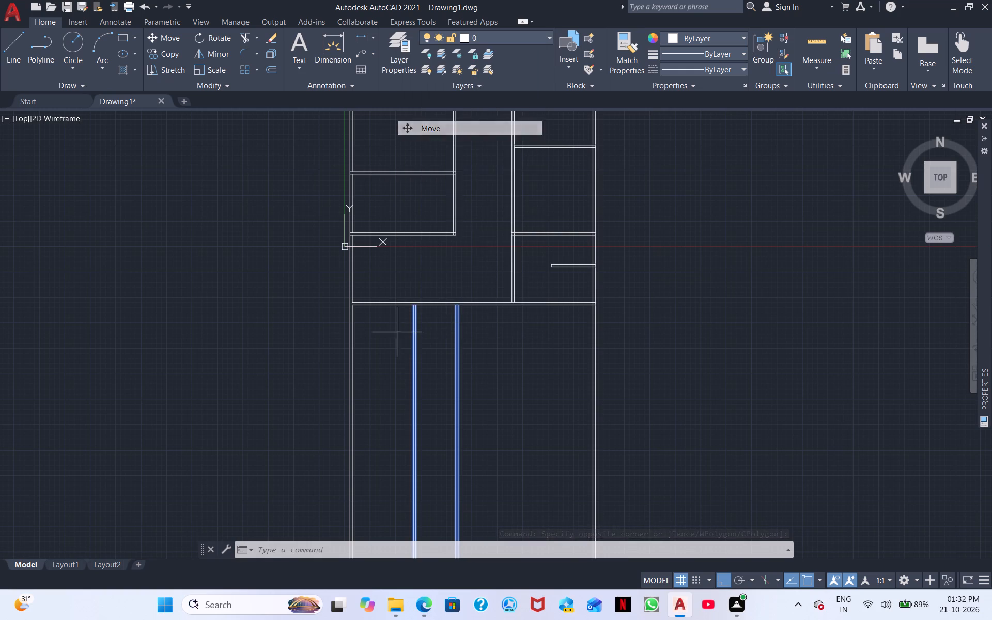
scroll(409, 290, "up", 4)
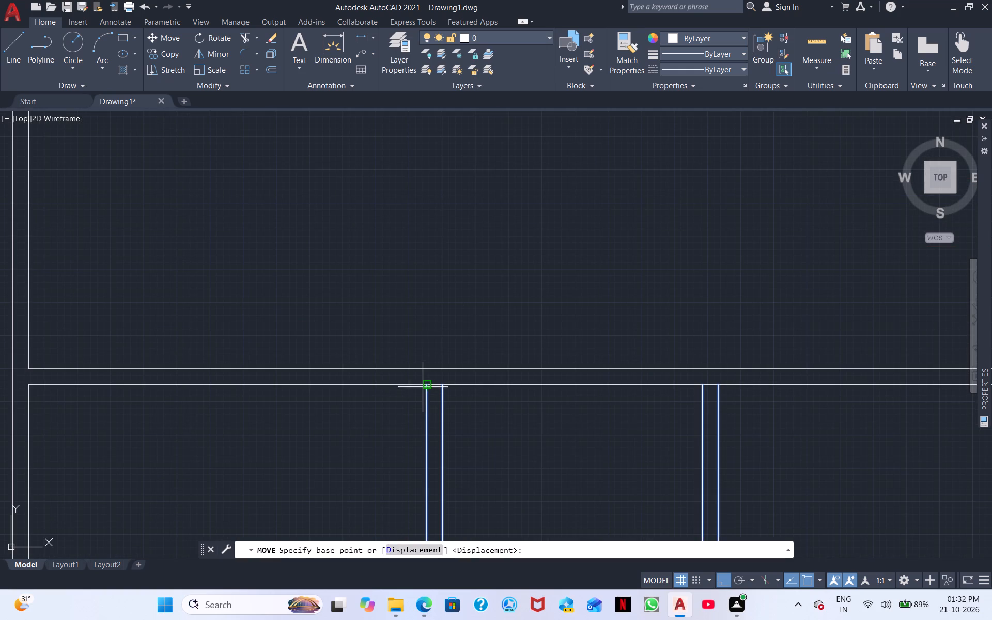
left_click(423, 386)
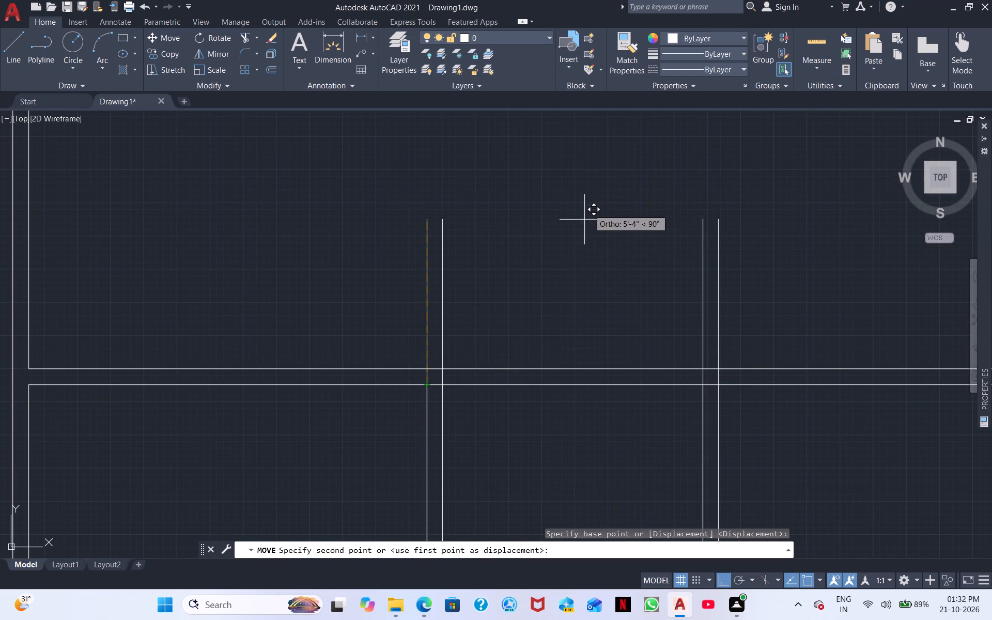
middle_click_drag(600, 152, 368, 364)
scroll(388, 367, "down", 1)
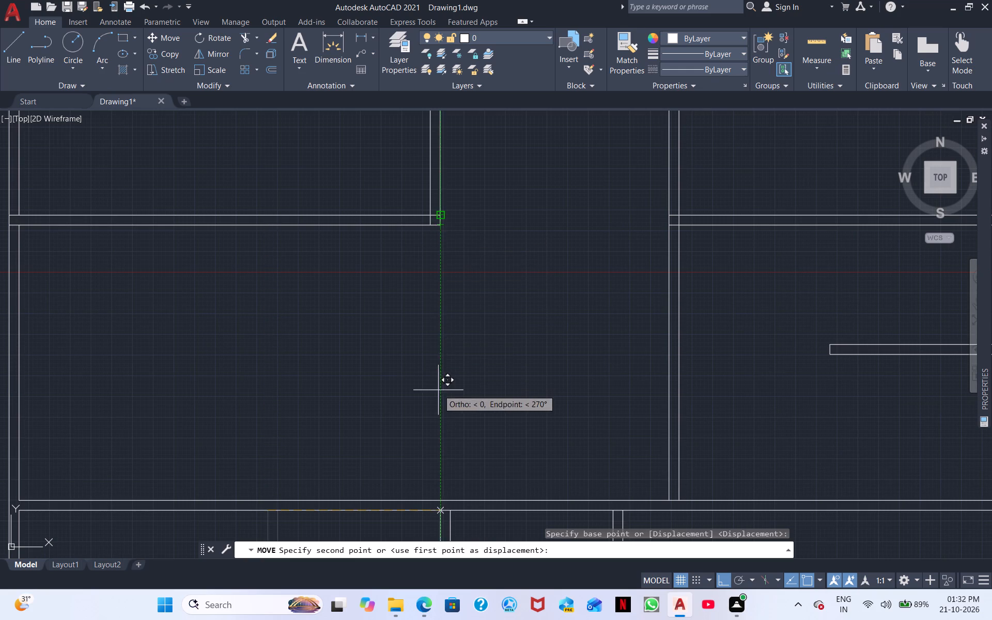
left_click(443, 512)
Offset the left line of the first moved lower wall 12'6" to the left.
scroll(443, 511, "down", 1)
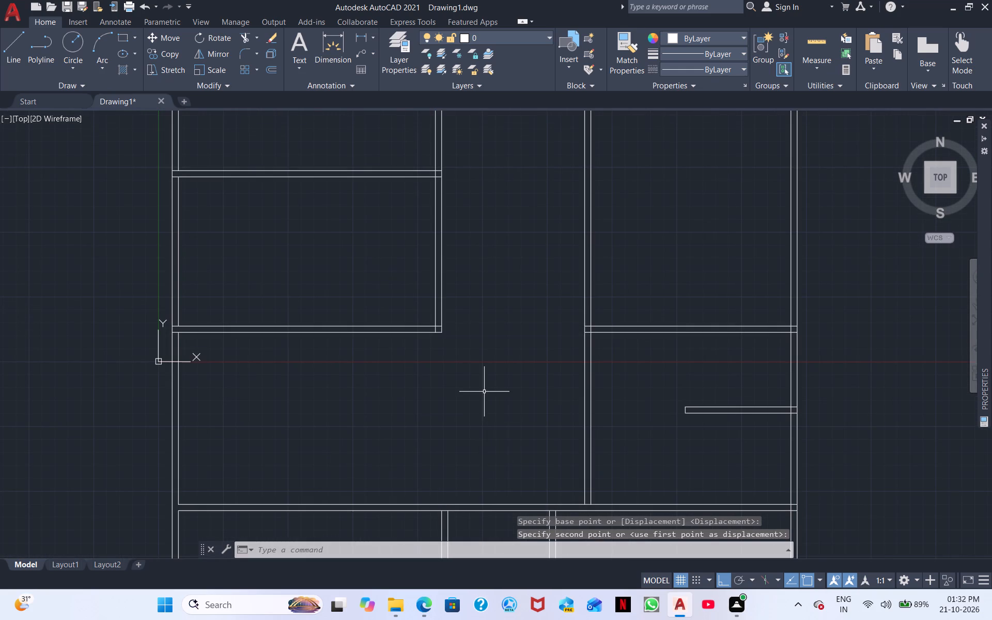
middle_click_drag(482, 383, 410, 309)
scroll(410, 309, "down", 1)
scroll(462, 354, "down", 1)
middle_click_drag(507, 451, 571, 405)
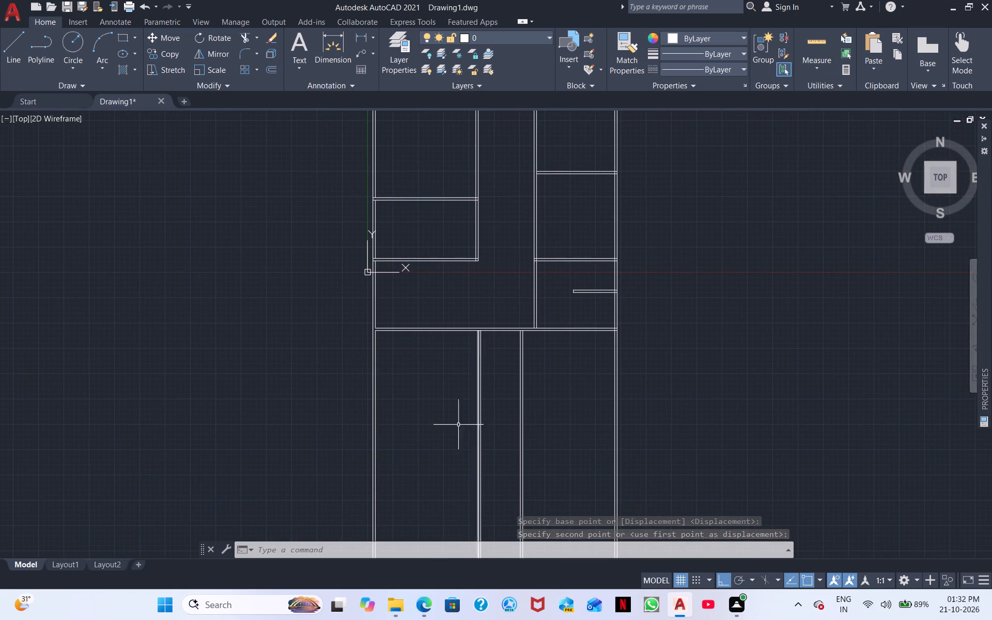
middle_click_drag(417, 418, 323, 438)
scroll(314, 401, "up", 1)
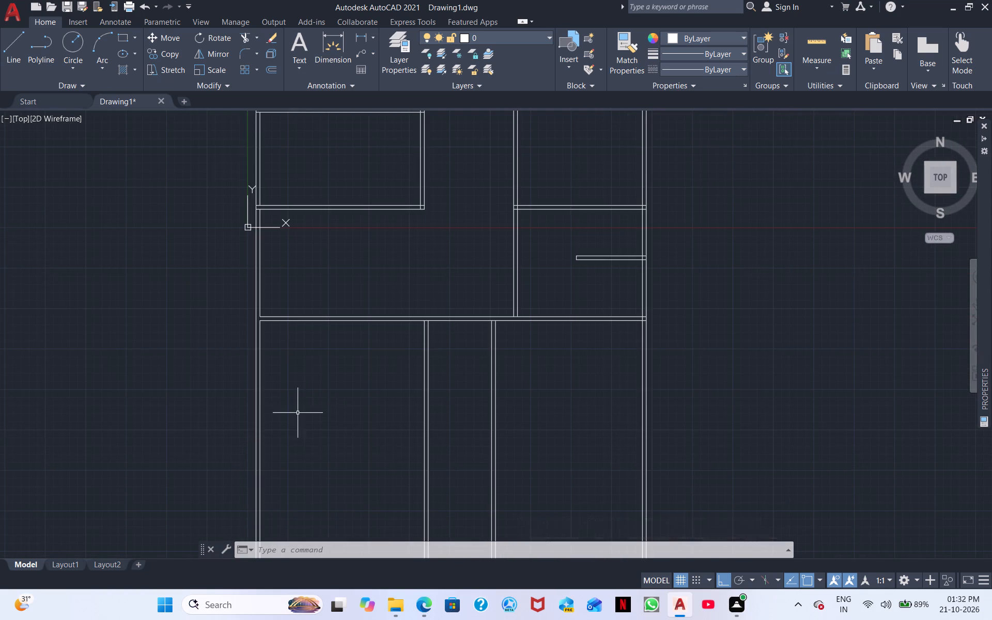
scroll(298, 413, "up", 1)
middle_click_drag(297, 419, 398, 402)
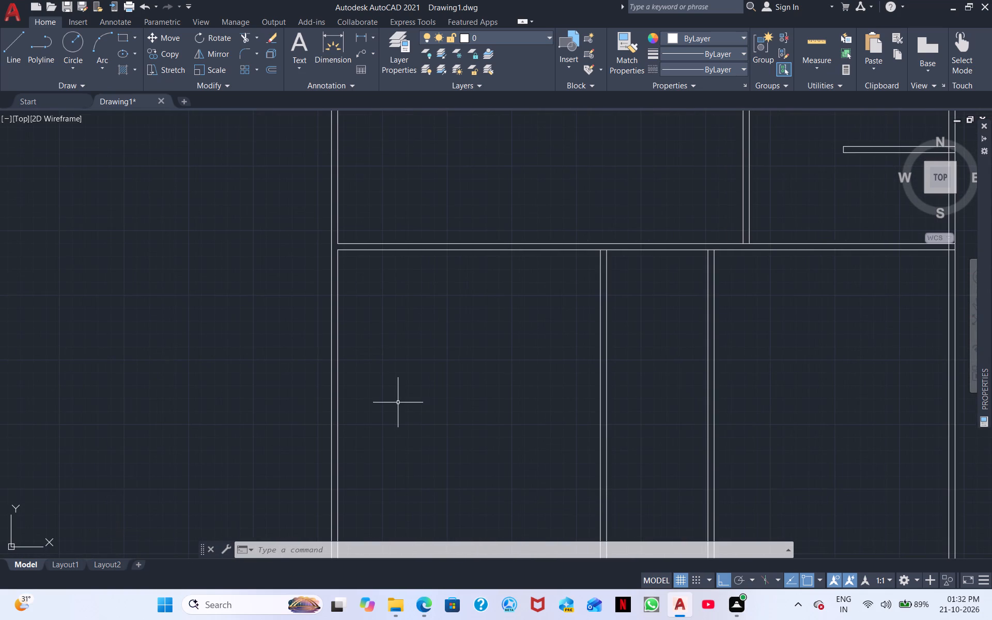
type("O")
key("space")
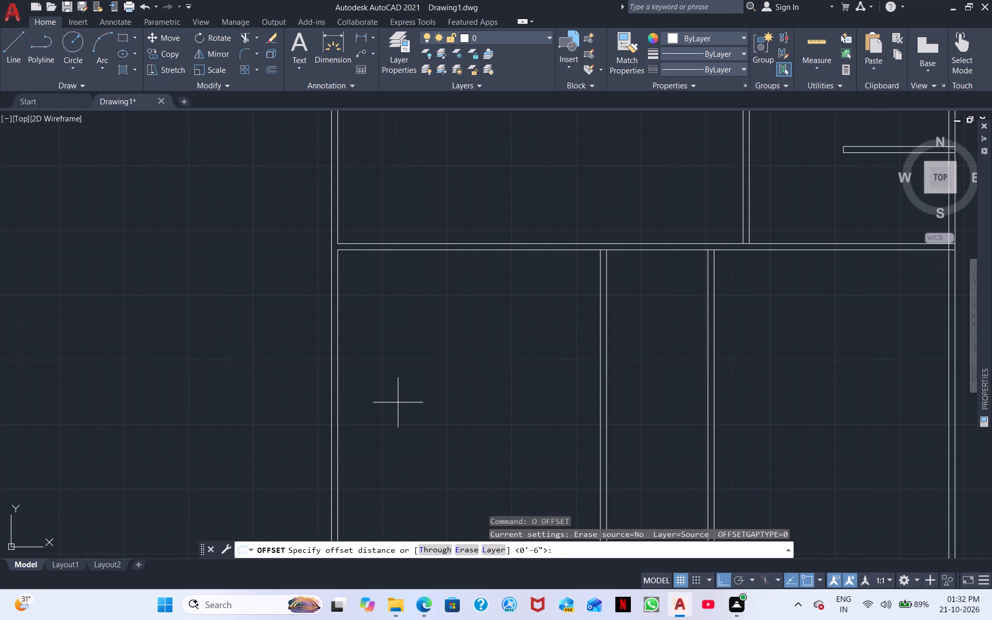
type("12'6\"")
key("Return")
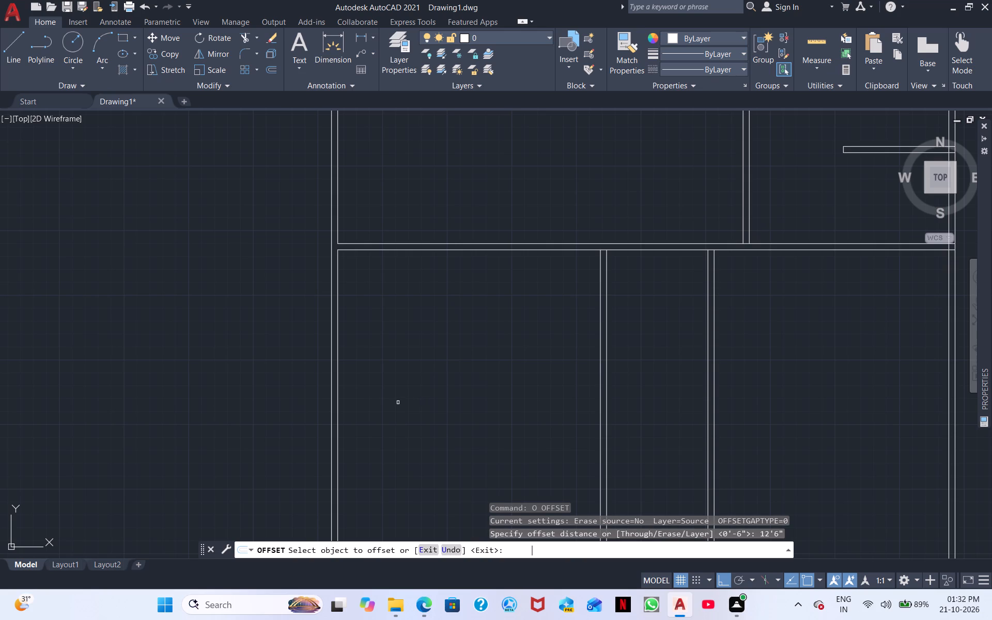
left_click(601, 334)
left_click(518, 348)
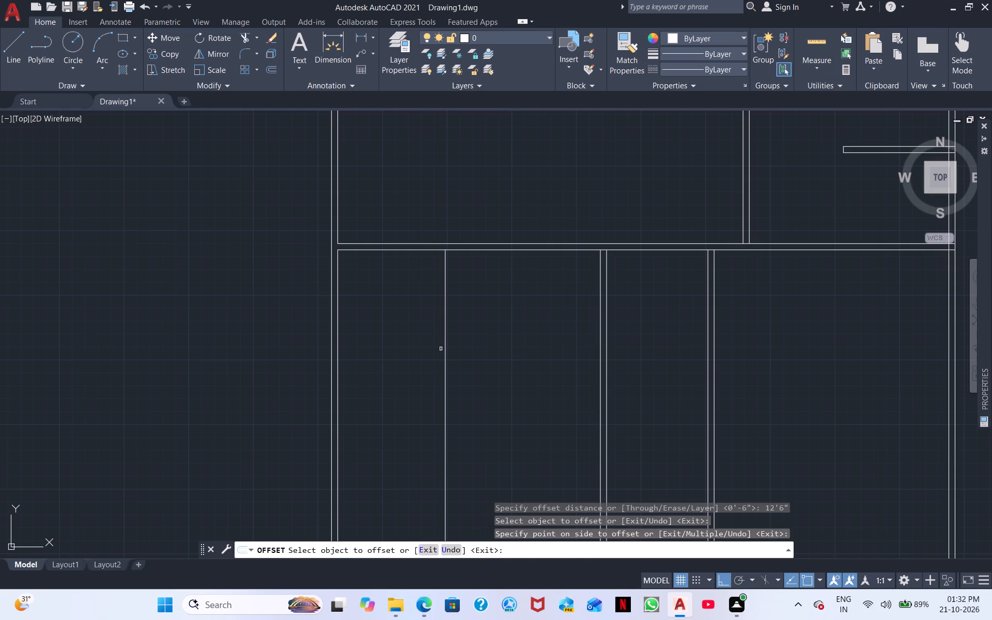
Offset the new vertical line 6" to the left to form another lower wall.
key("space")
key("space")
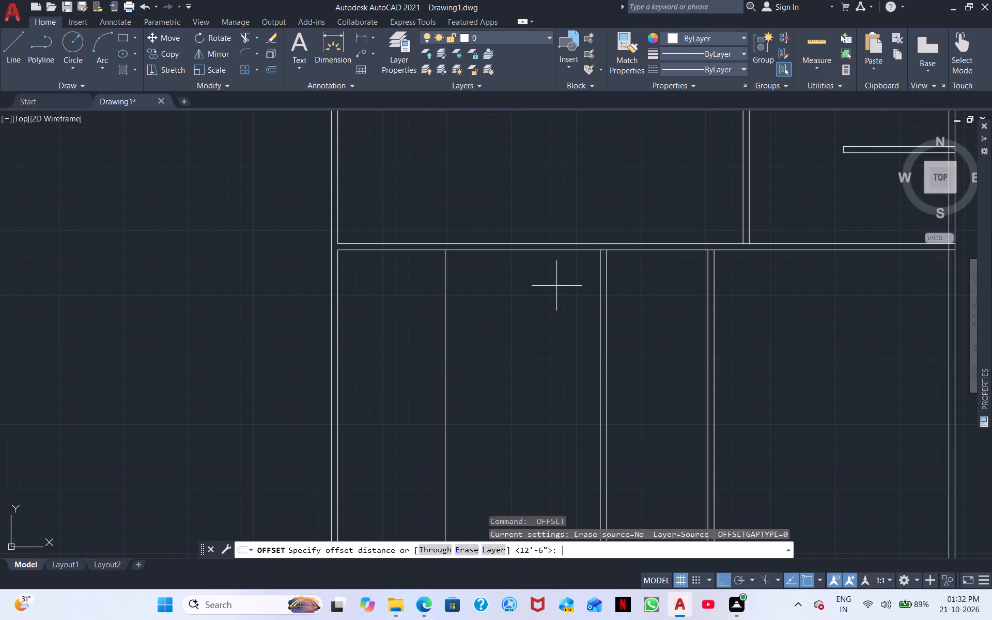
type("6\"")
key("Return")
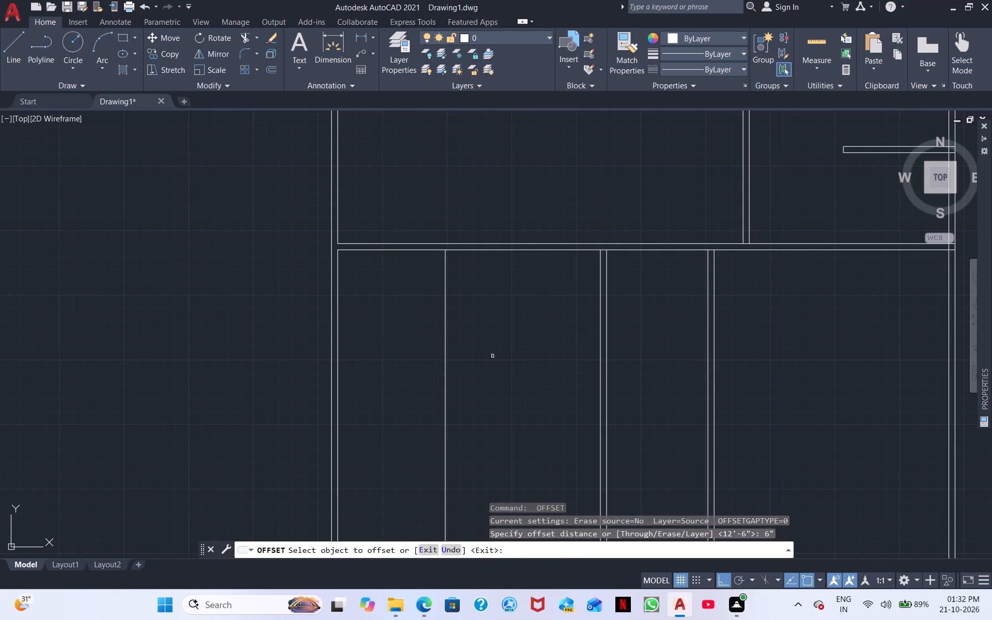
left_click(445, 378)
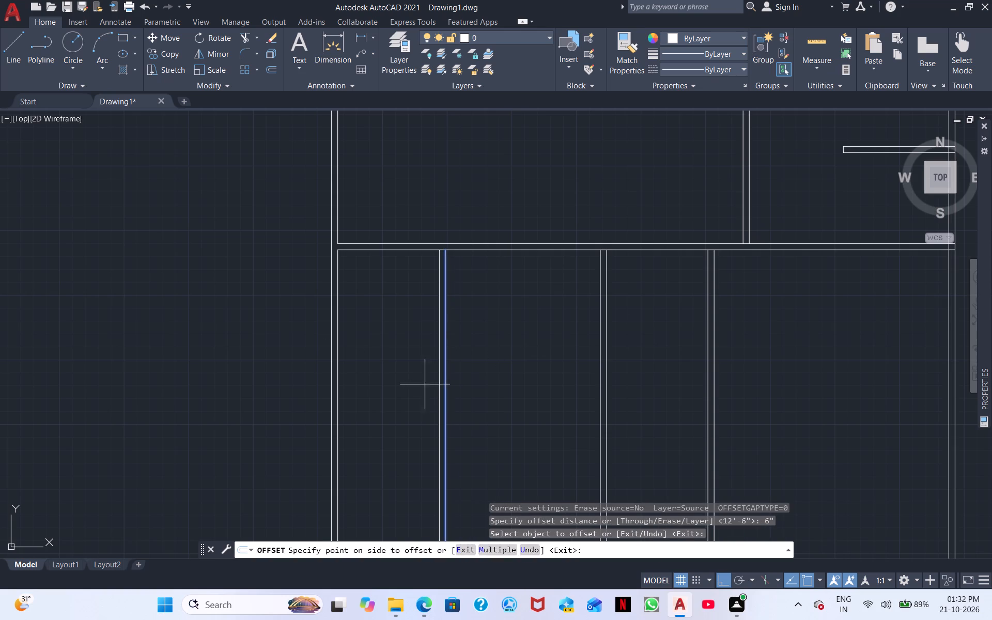
left_click(425, 384)
middle_click_drag(545, 356, 388, 360)
scroll(387, 358, "down", 2)
scroll(375, 369, "up", 1)
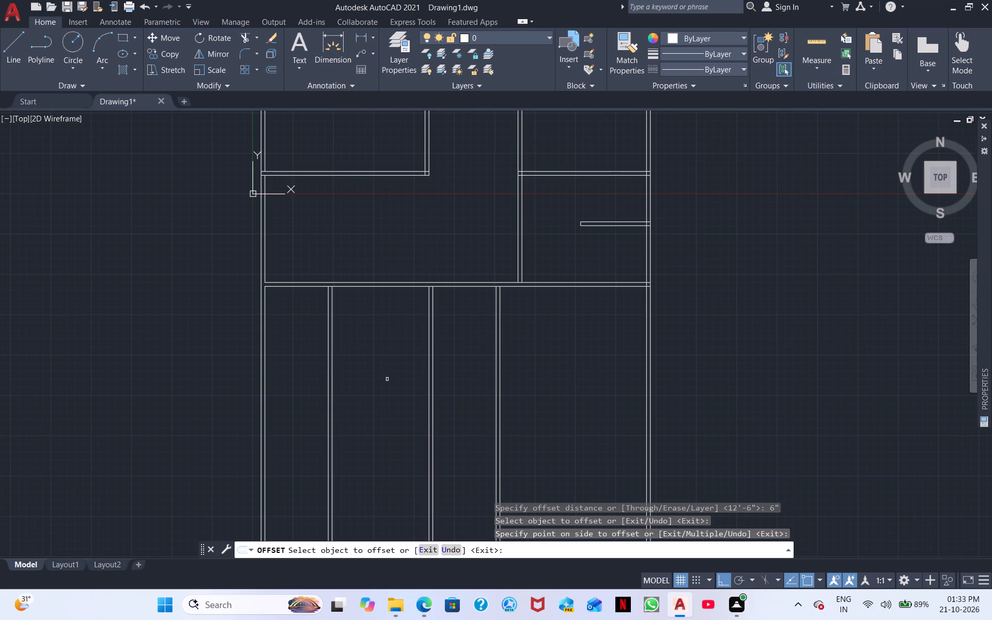
middle_click_drag(376, 414, 372, 430)
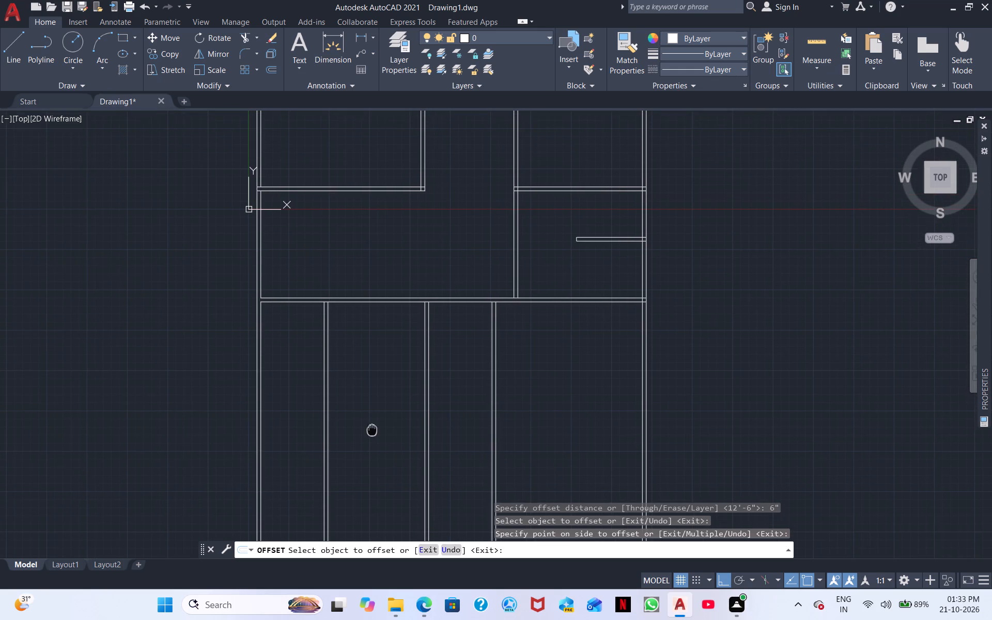
middle_click_drag(372, 430, 372, 431)
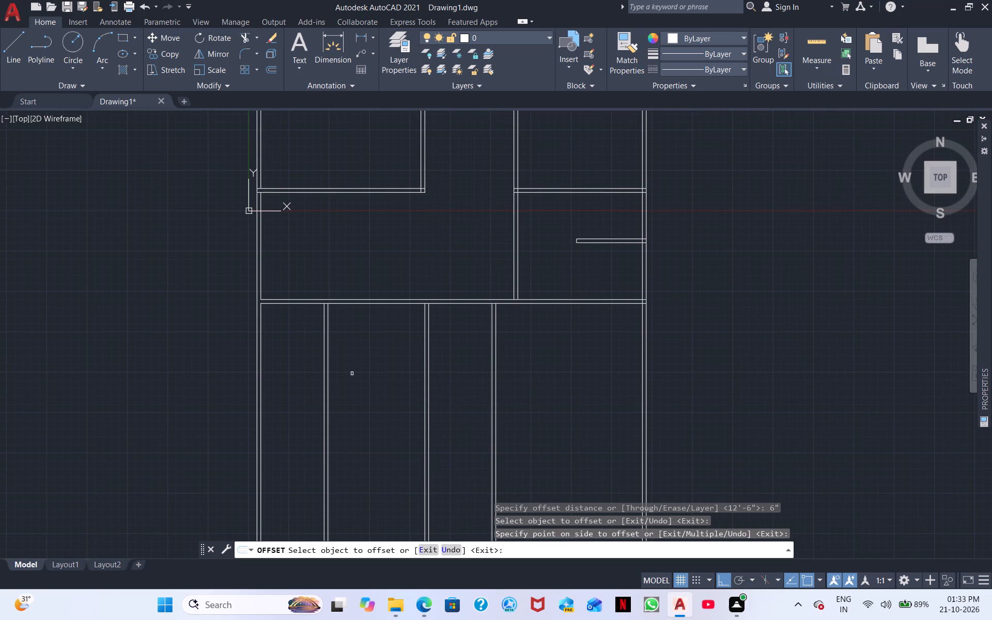
right_click(351, 374)
left_click(374, 394)
Offset the lower line of the long horizontal wall 9'5" downward across the lower rooms.
right_click(380, 395)
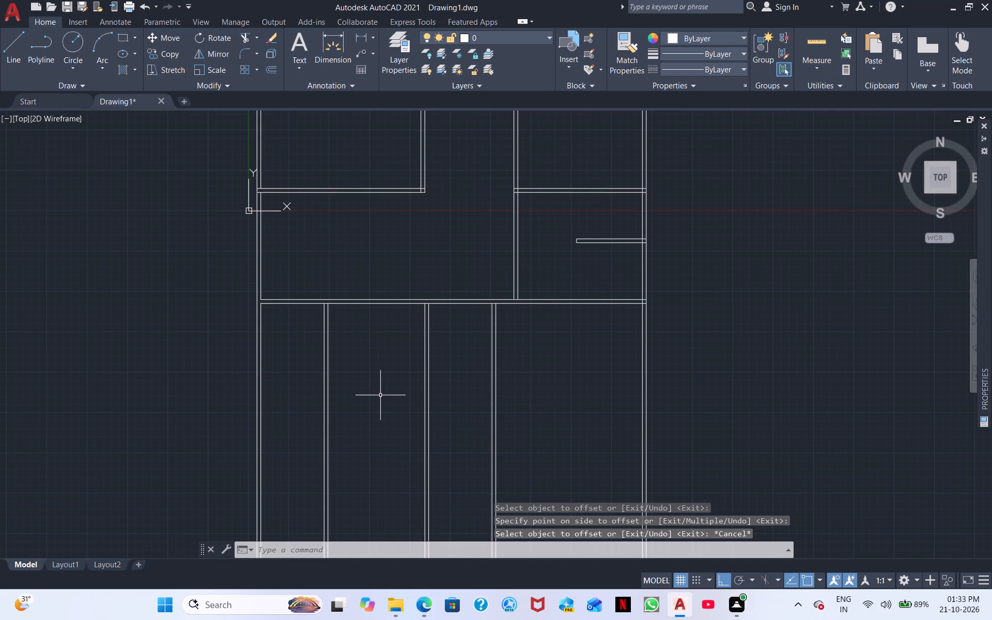
left_click(475, 162)
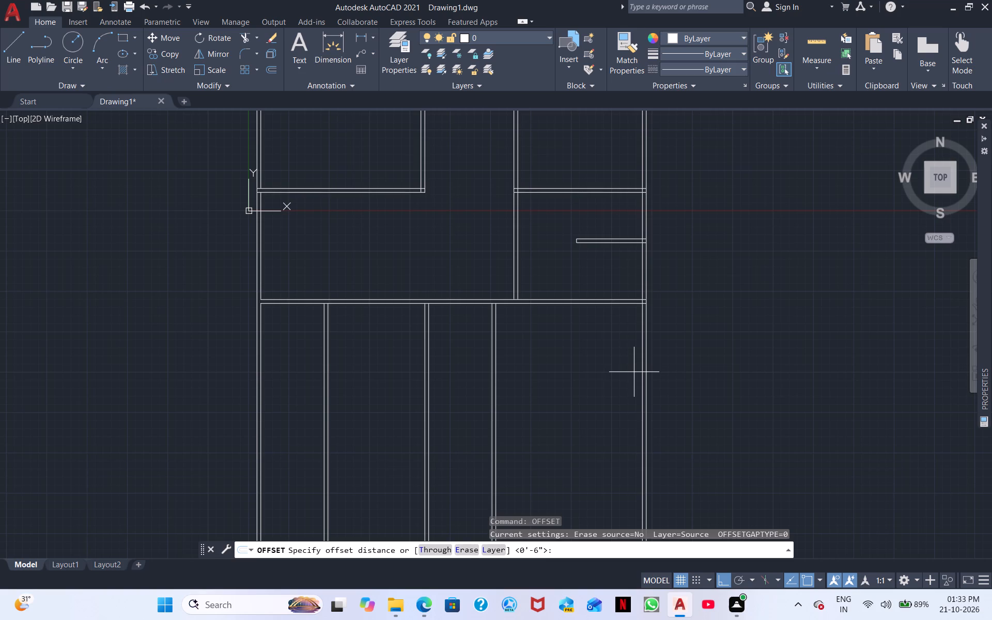
key("6")
key("BackSpace")
type("9'5\"")
key("Return")
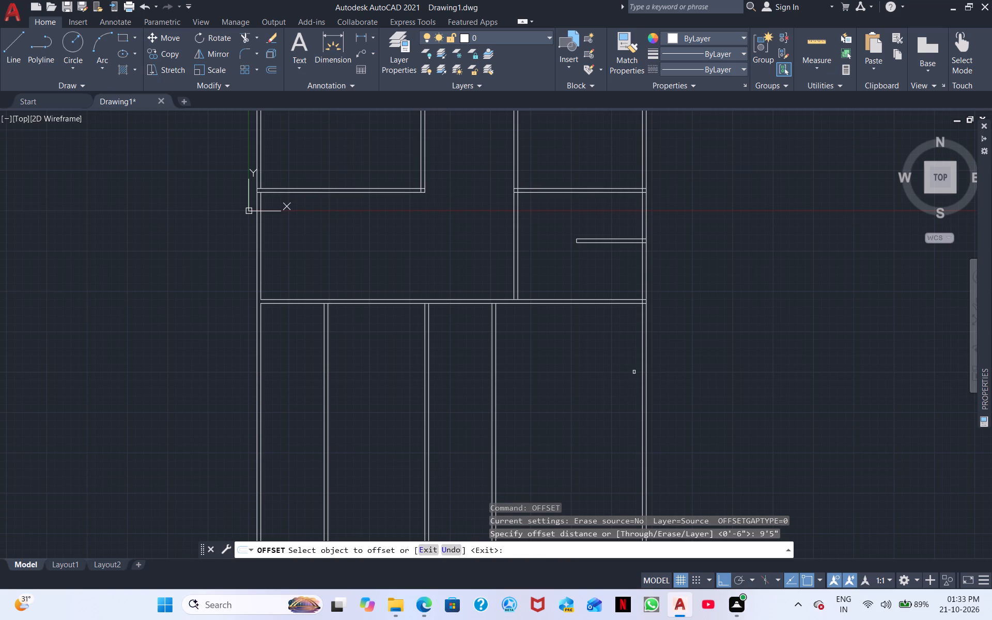
left_click(362, 303)
left_click(368, 354)
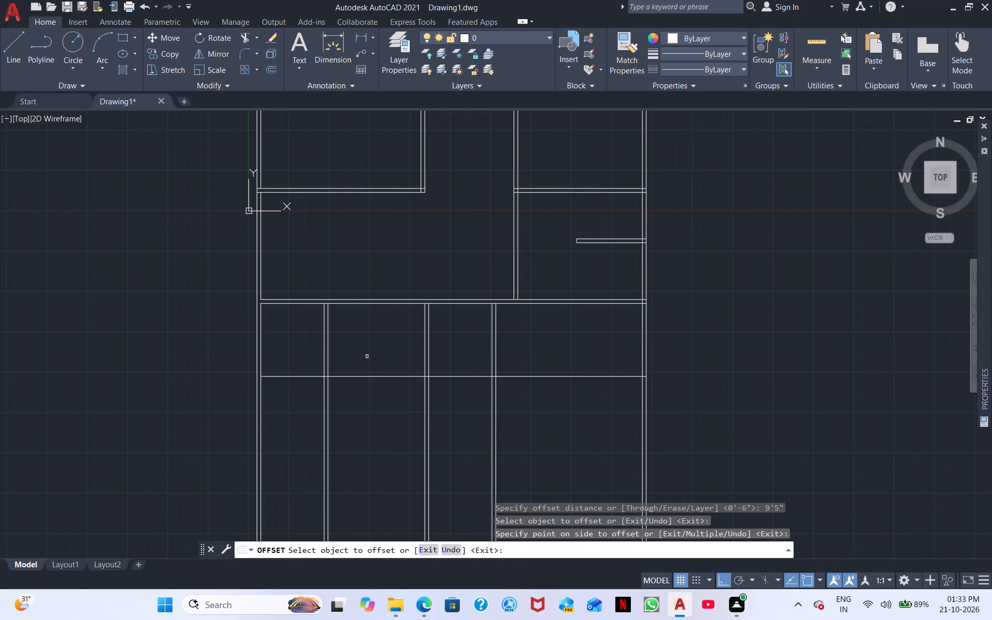
Offset the new horizontal line 6" downward to form a horizontal wall across the lower rooms.
key("space")
key("space")
type("6\"")
key("space")
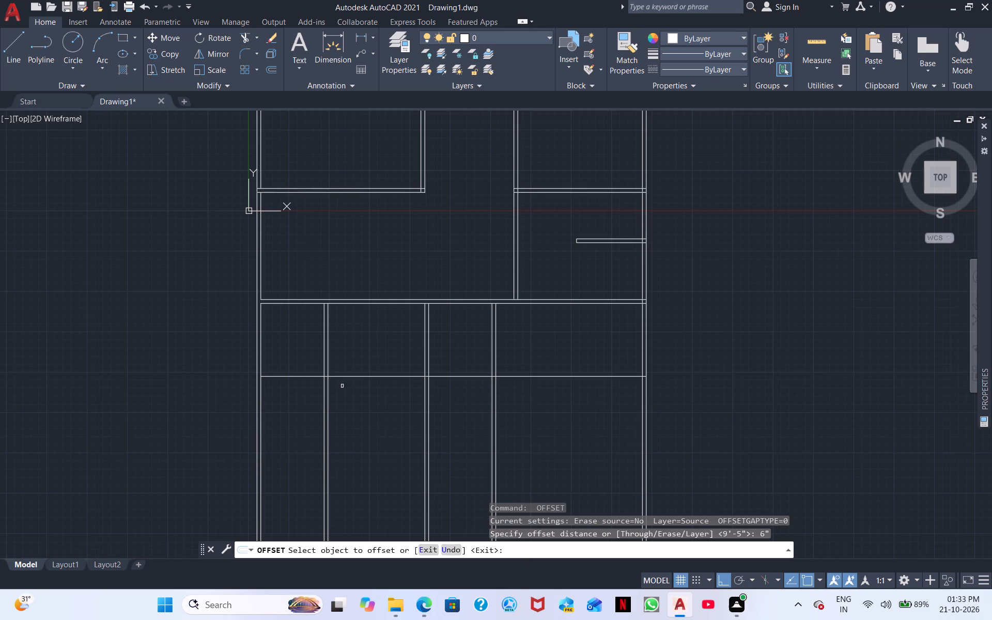
left_click(385, 375)
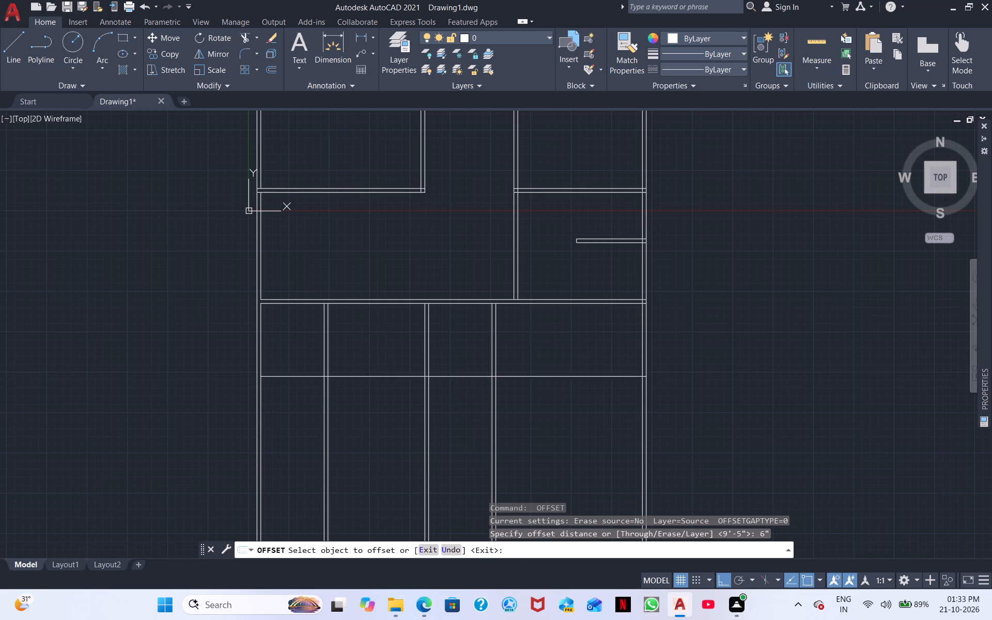
left_click(385, 385)
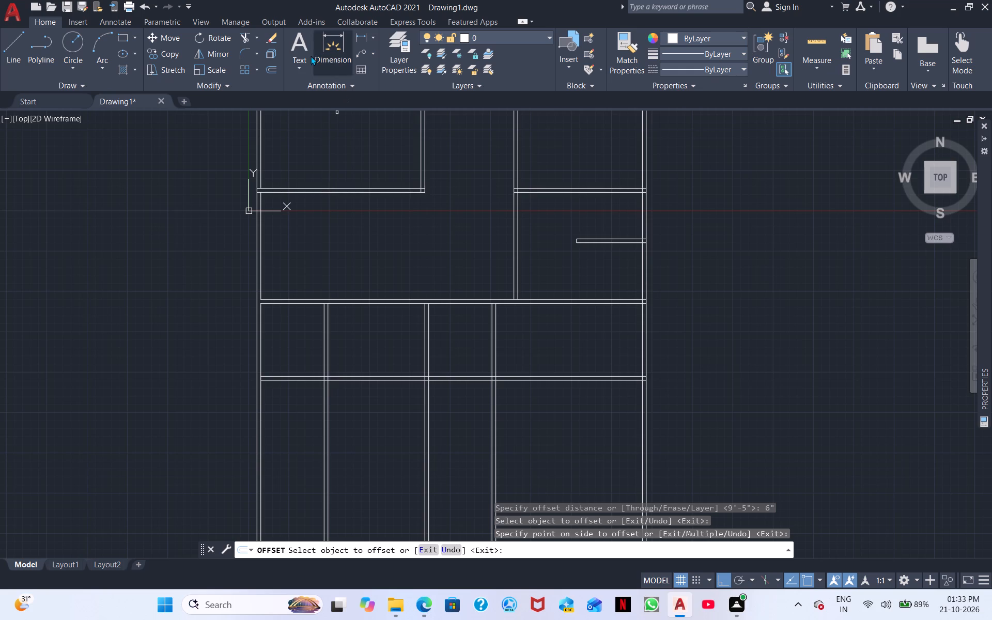
Trim the long horizontal wall's lower line between the line pairs of the second and third lower vertical walls.
left_click(245, 33)
scroll(420, 332, "up", 2)
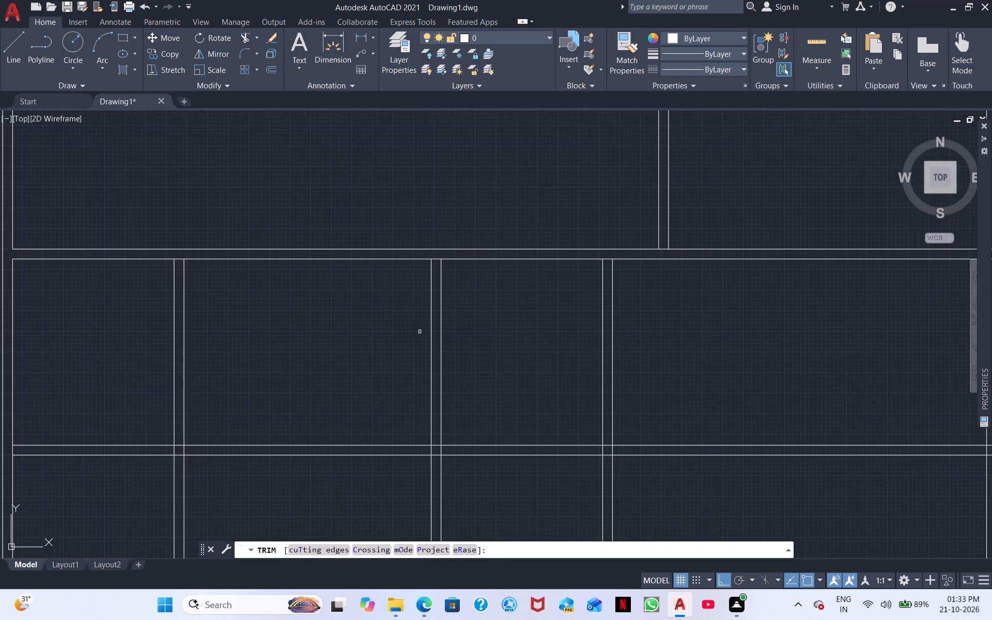
left_click(437, 259)
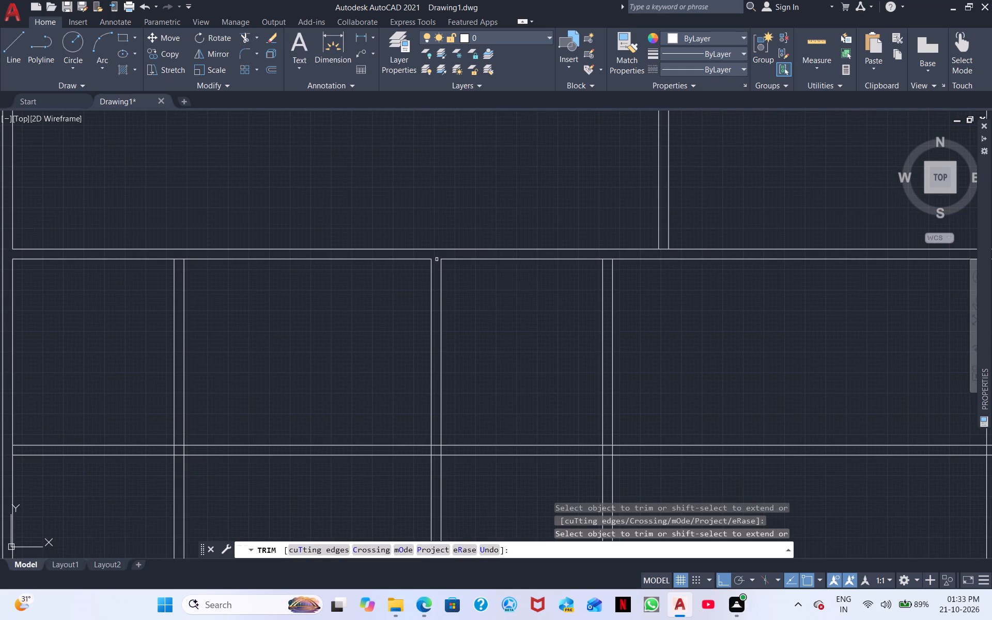
left_click(610, 260)
right_click(699, 318)
left_click(721, 340)
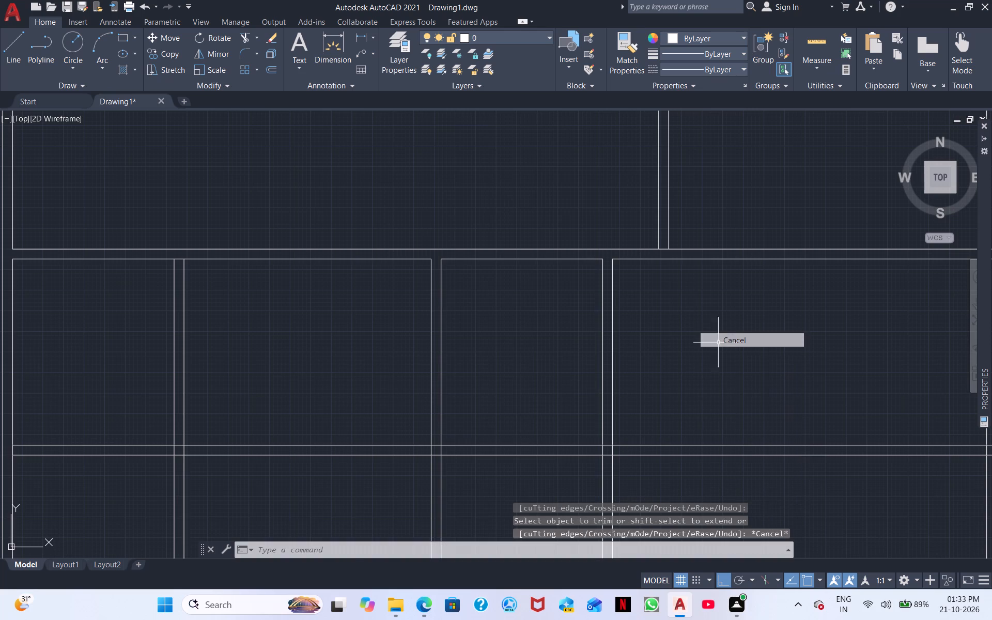
Trim the new horizontal wall's lines inside the second lower vertical wall and across the two rooms to its right.
middle_click_drag(676, 397, 607, 275)
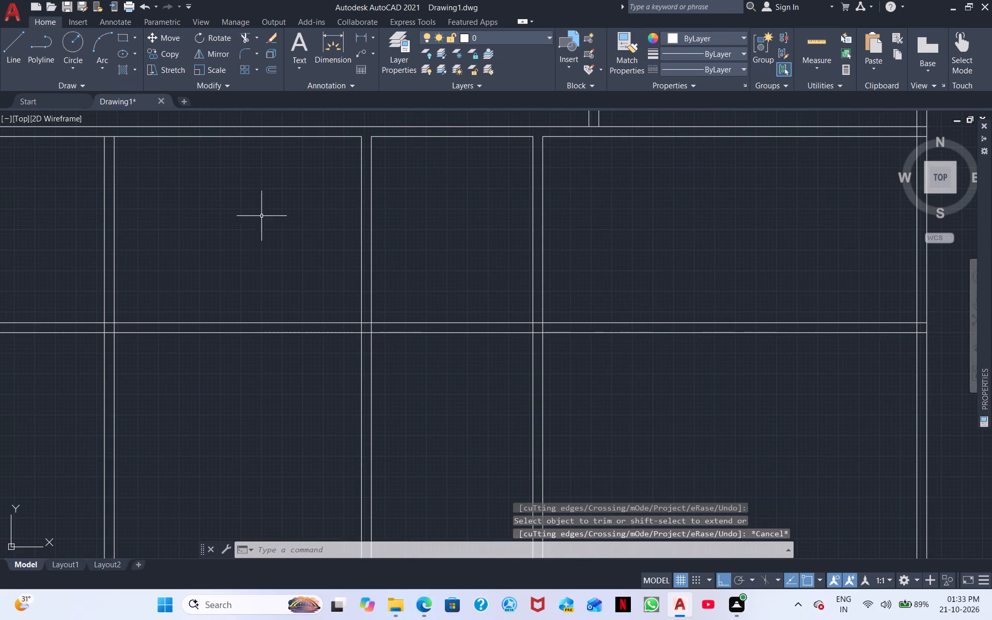
left_click(244, 35)
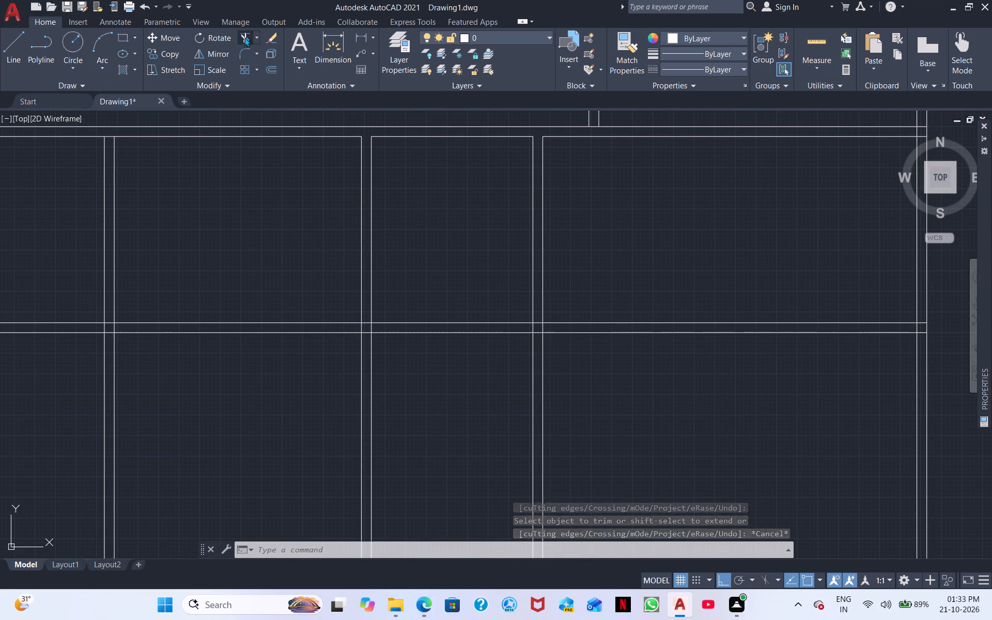
left_click(367, 334)
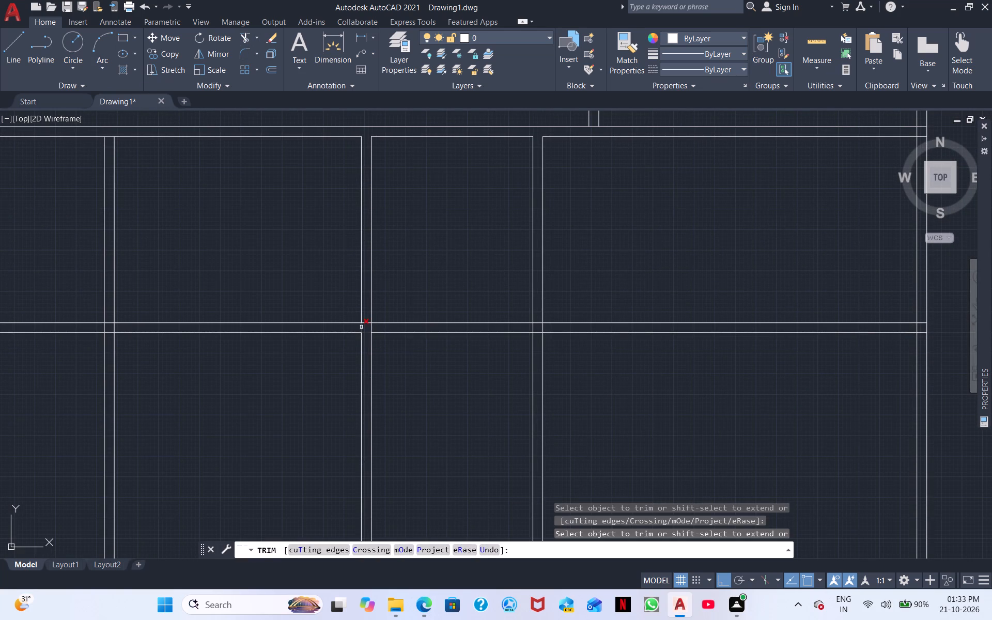
left_click(365, 321)
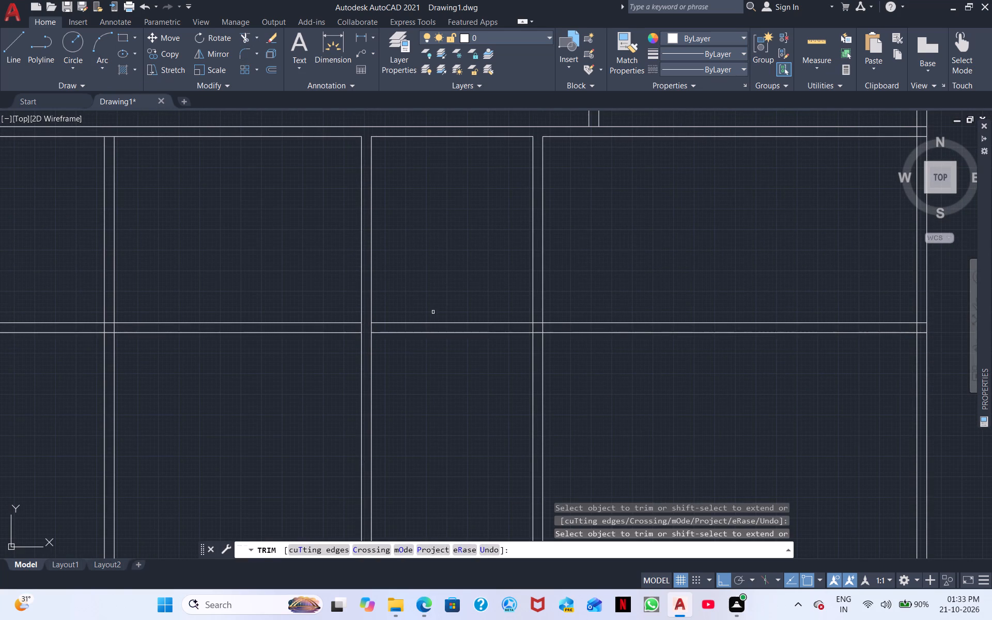
left_click_drag(450, 313, 455, 353)
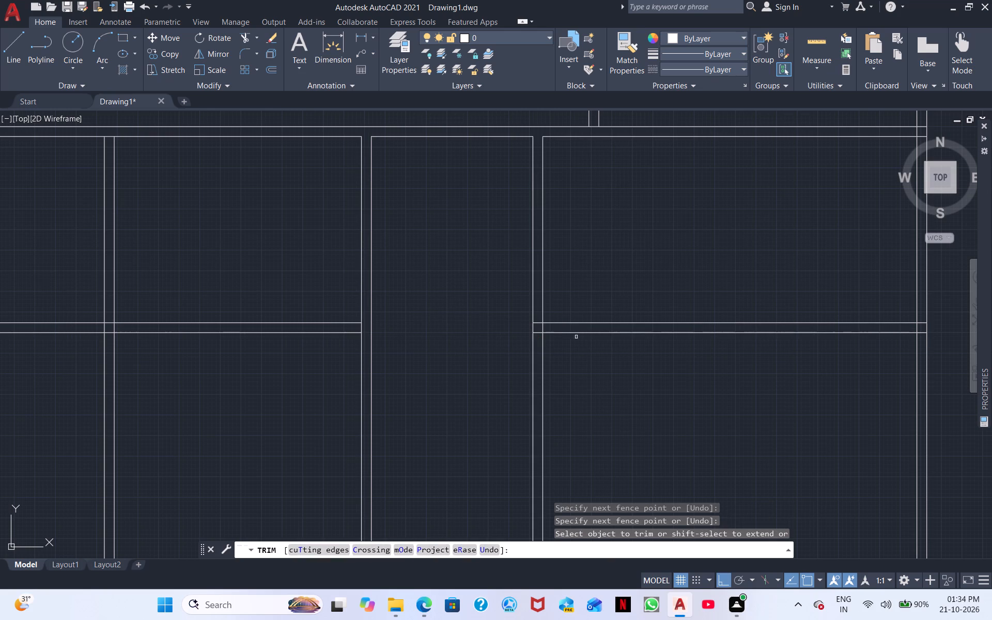
left_click_drag(584, 304, 590, 353)
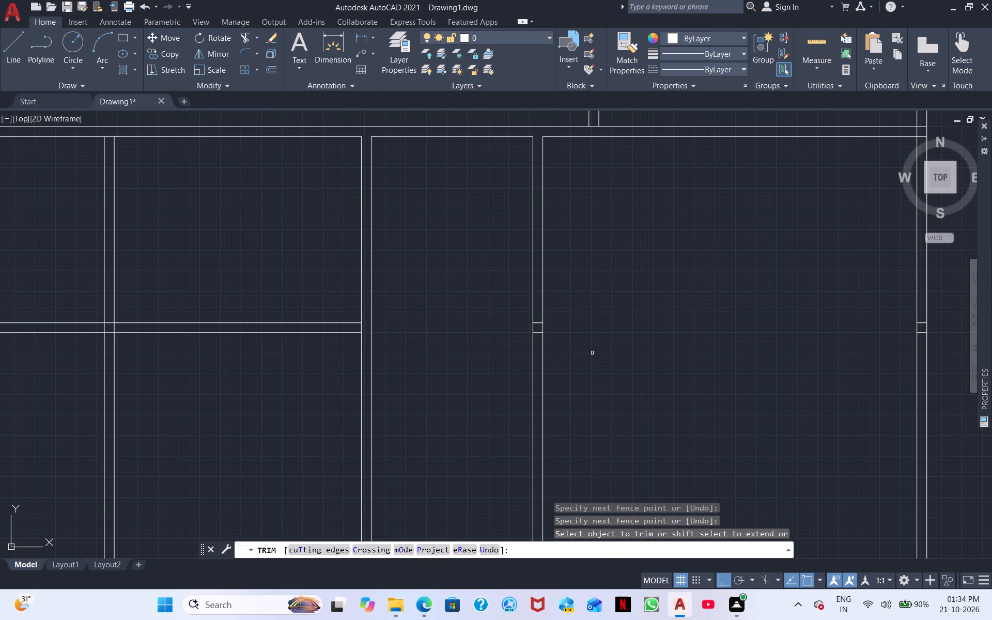
Trim the leftover horizontal line pieces inside the right outer wall and the third lower vertical wall.
scroll(637, 342, "down", 1)
scroll(751, 351, "up", 1)
middle_click_drag(760, 350, 649, 352)
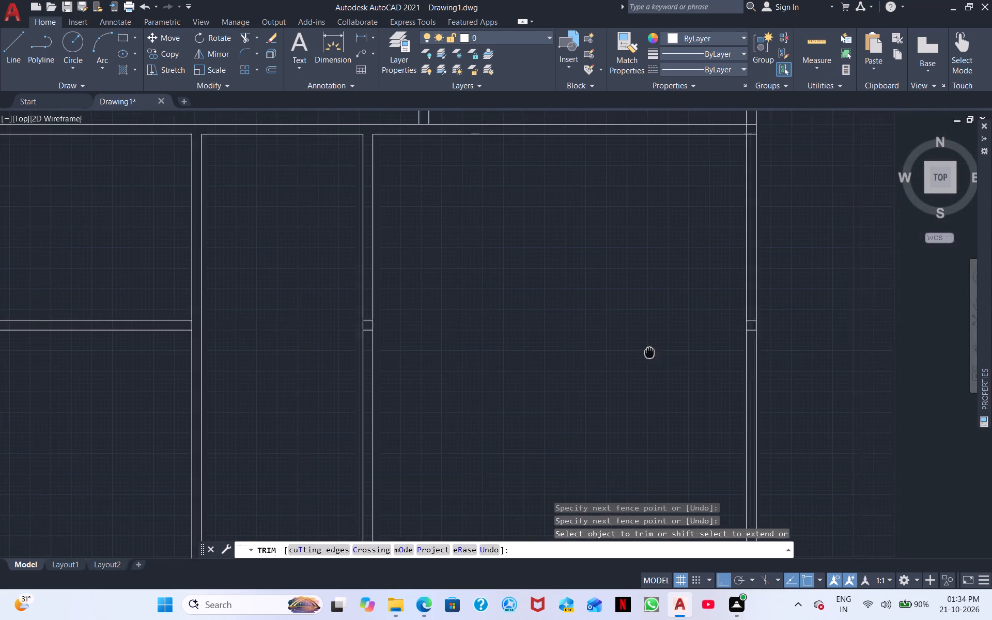
middle_click_drag(649, 352, 479, 380)
left_click(571, 347)
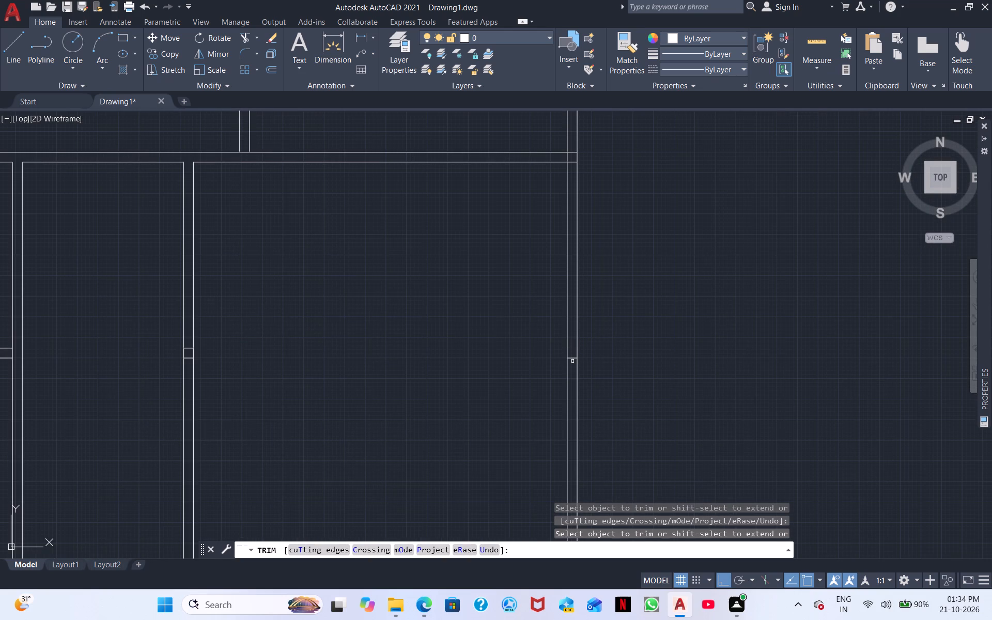
left_click(572, 360)
middle_click_drag(457, 365, 745, 278)
scroll(751, 277, "down", 1)
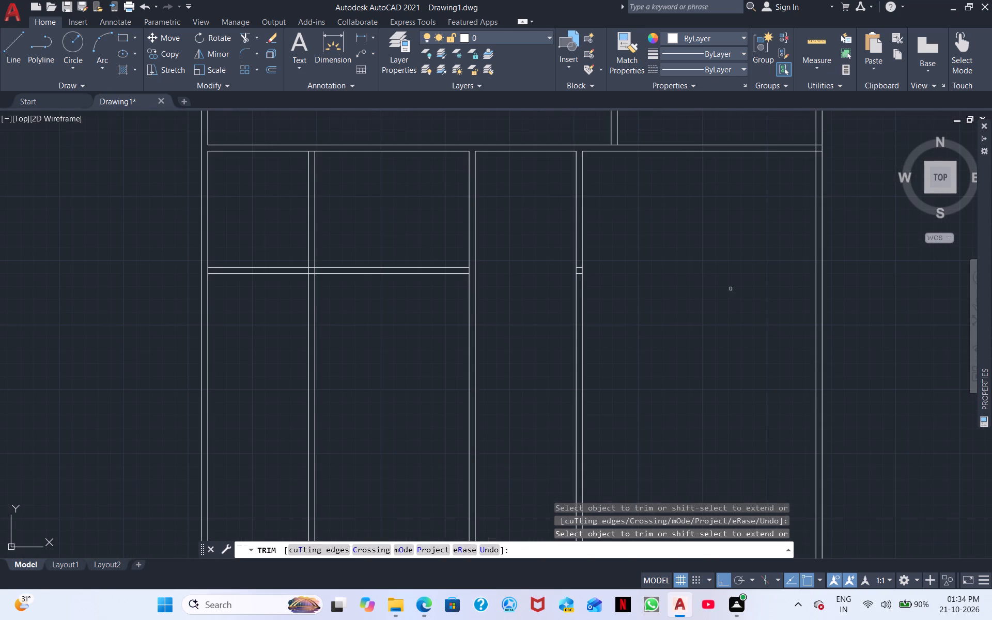
scroll(562, 282, "up", 2)
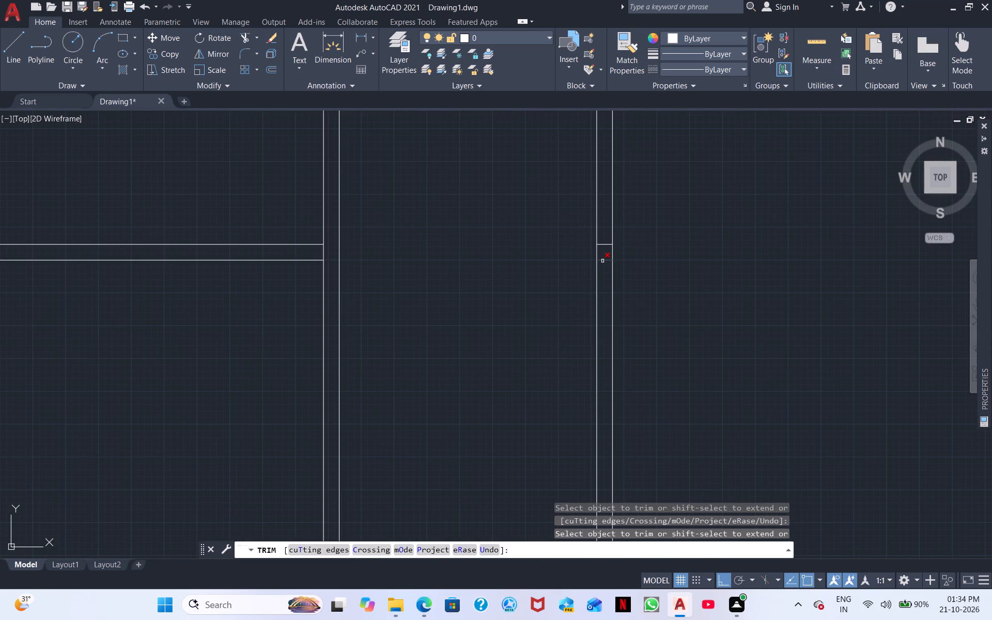
left_click(602, 261)
left_click(602, 244)
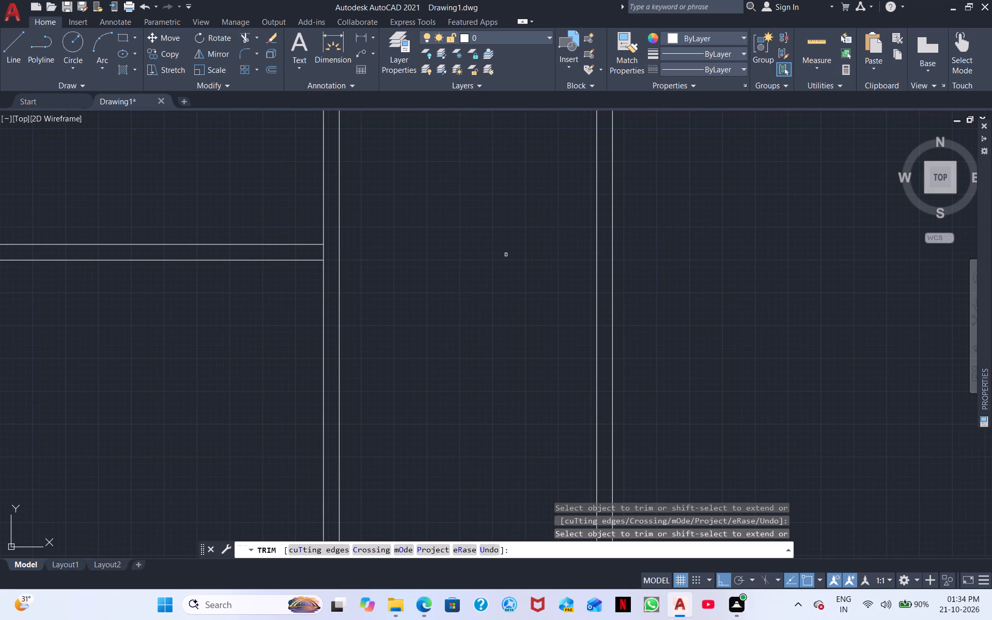
right_click(497, 256)
left_click(555, 284)
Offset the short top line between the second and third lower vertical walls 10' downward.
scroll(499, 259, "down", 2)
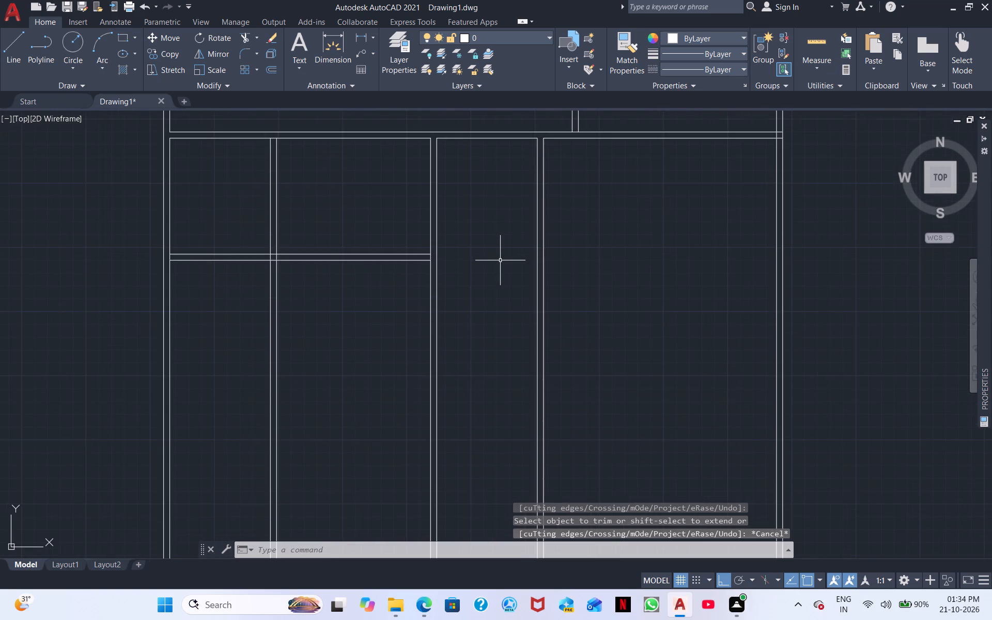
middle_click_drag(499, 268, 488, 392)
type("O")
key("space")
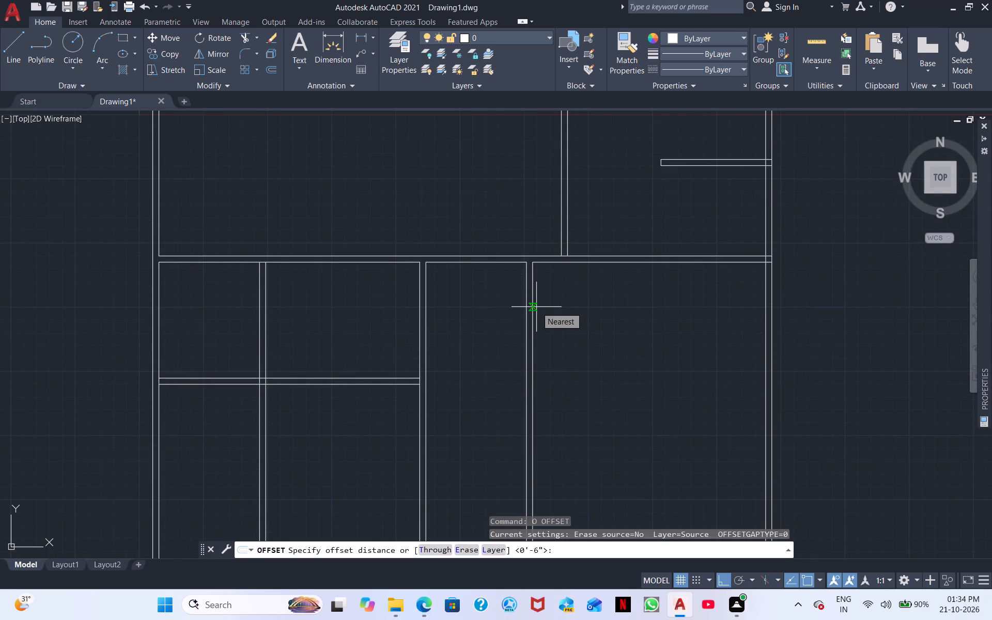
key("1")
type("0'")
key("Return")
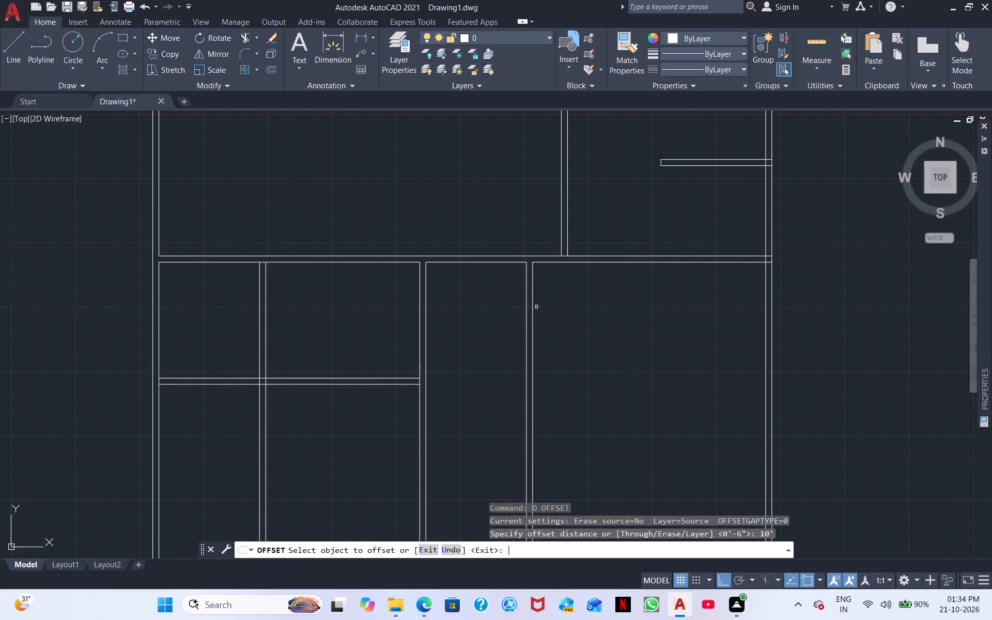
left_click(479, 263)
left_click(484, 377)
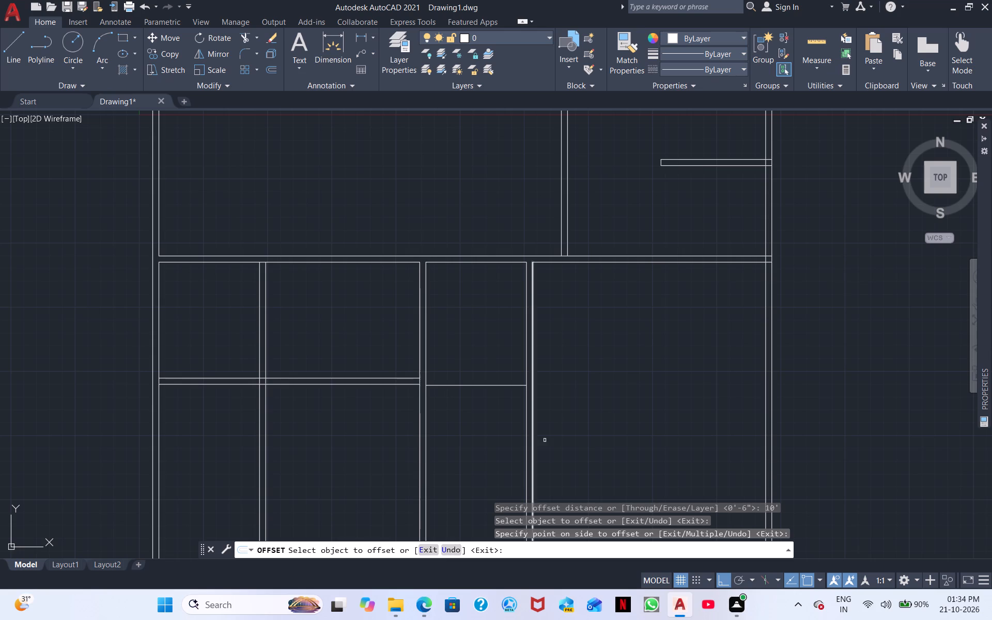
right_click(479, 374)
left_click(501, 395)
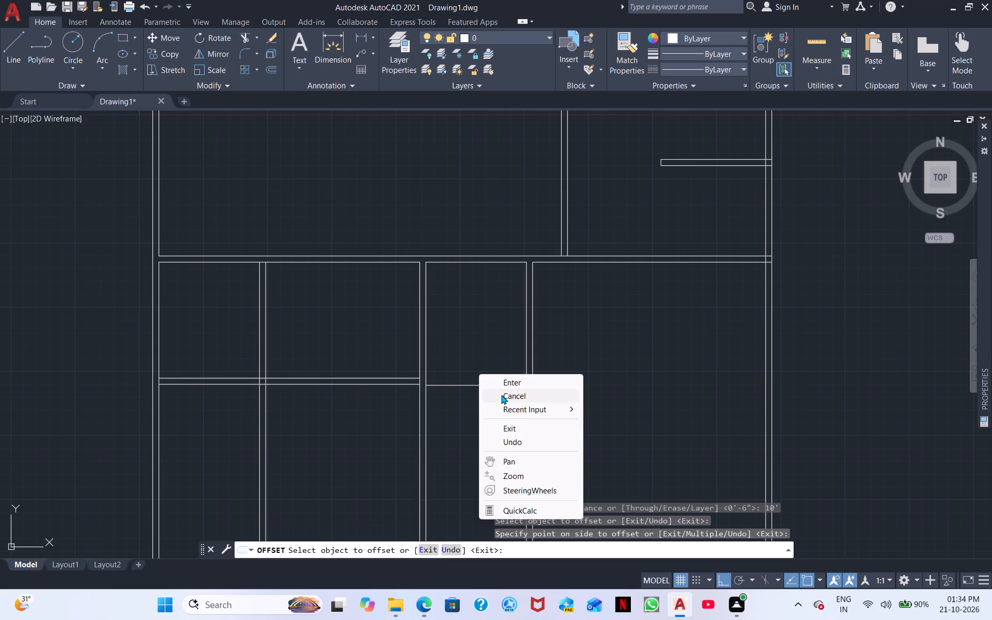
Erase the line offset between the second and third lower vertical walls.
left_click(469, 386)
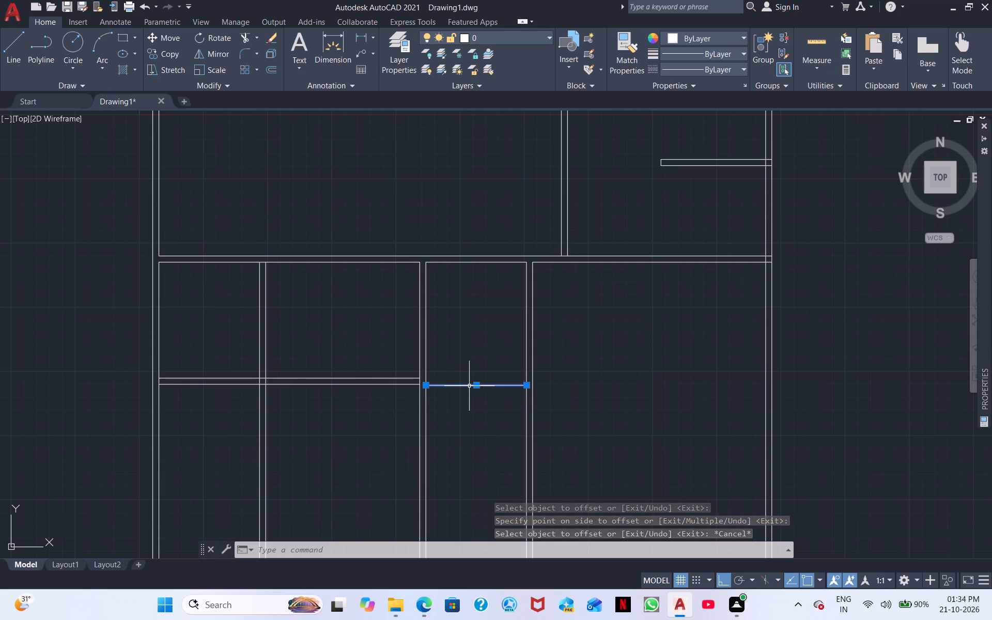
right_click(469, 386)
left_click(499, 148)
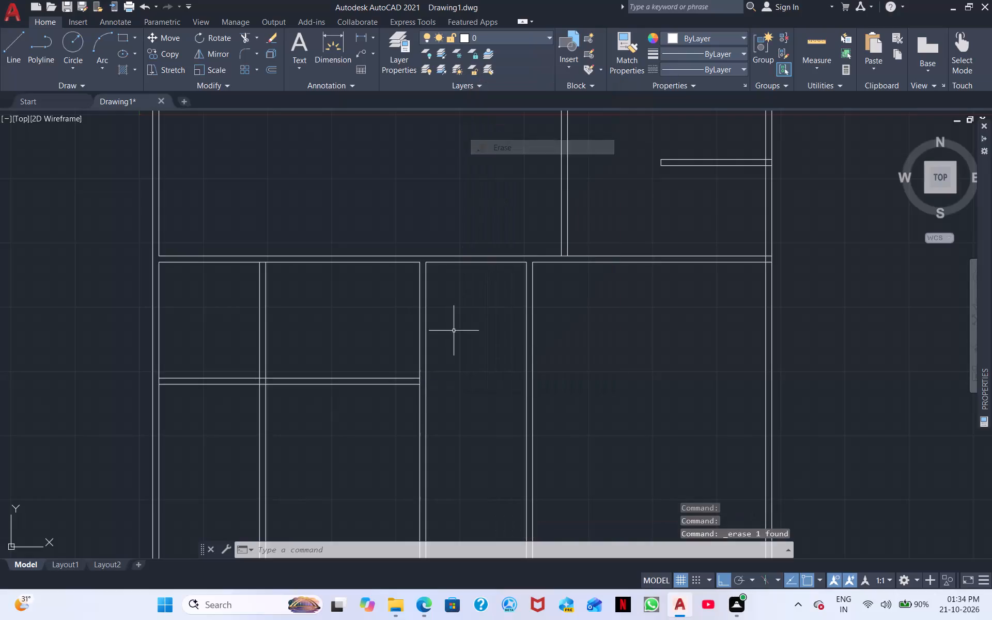
Draw lines beside the second lower vertical wall from the horizontal wall's lower edge level, going 2.5' down and back across that wall.
middle_click_drag(438, 363, 393, 274)
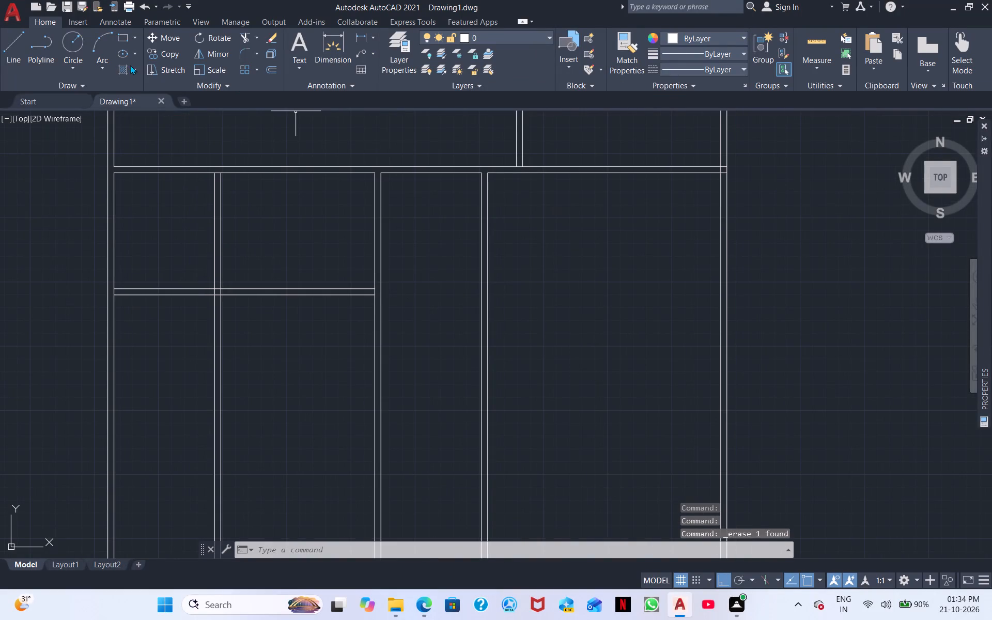
left_click(16, 40)
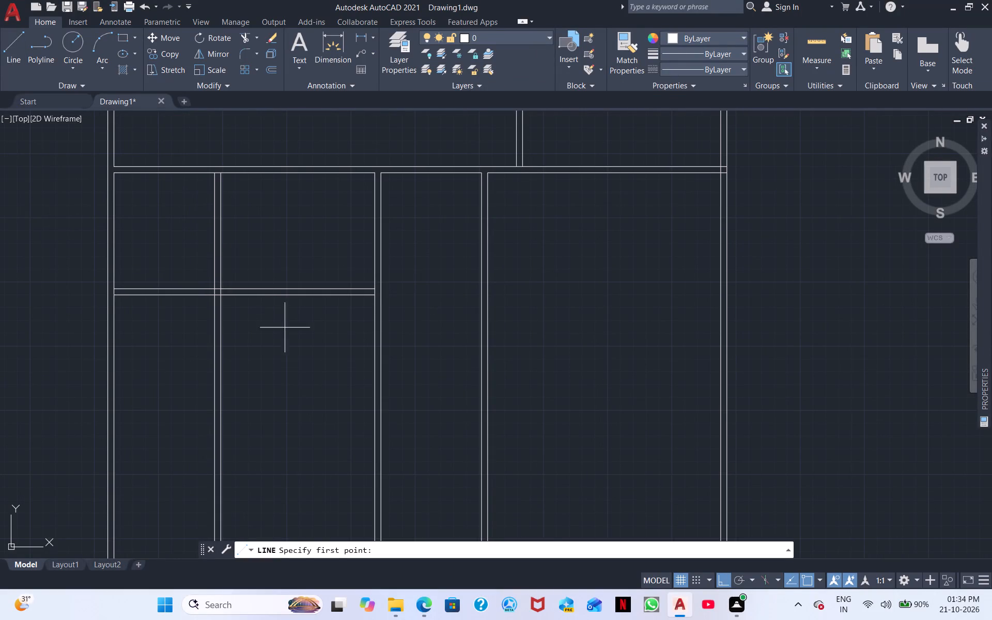
scroll(377, 333, "up", 3)
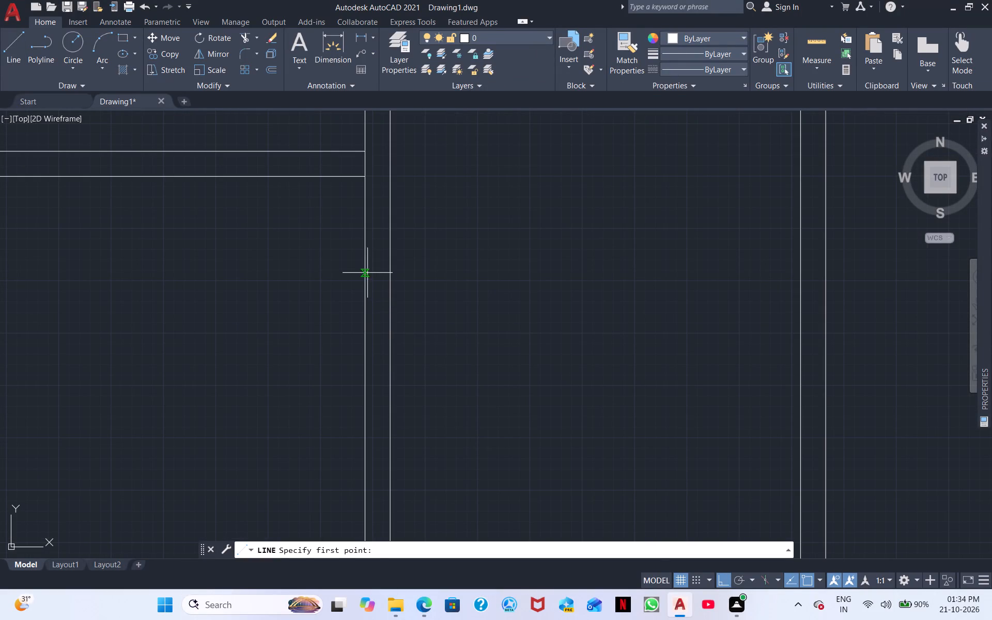
left_click(390, 176)
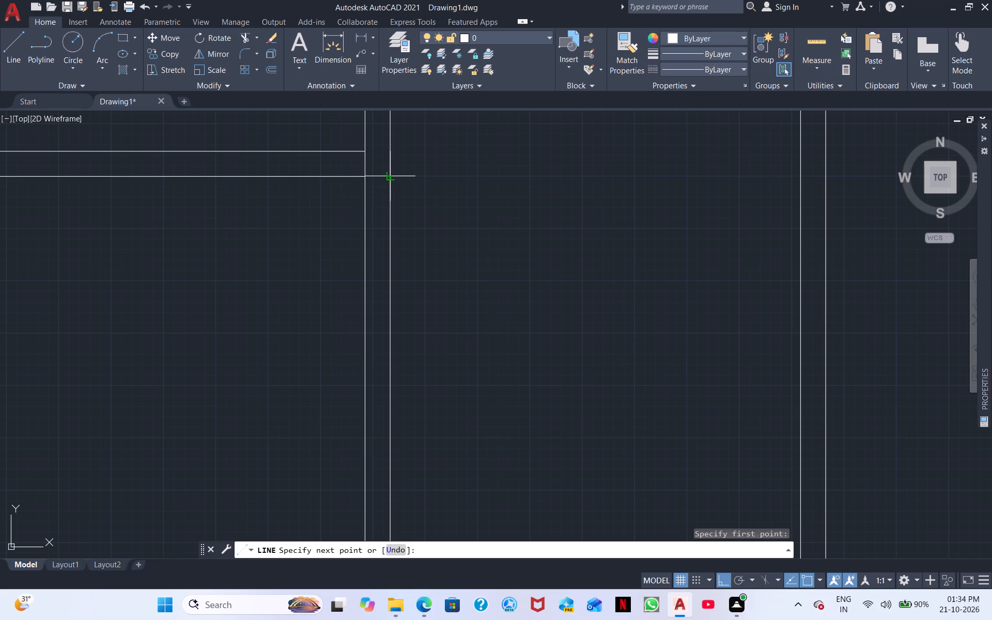
left_click(409, 174)
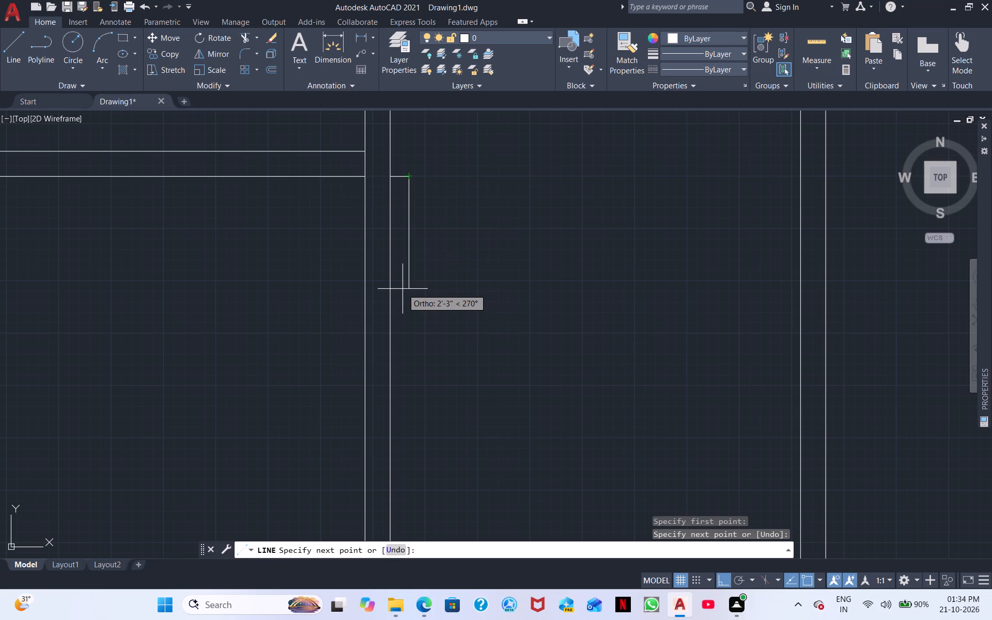
type("2.5")
key("apostrophe")
key("Return")
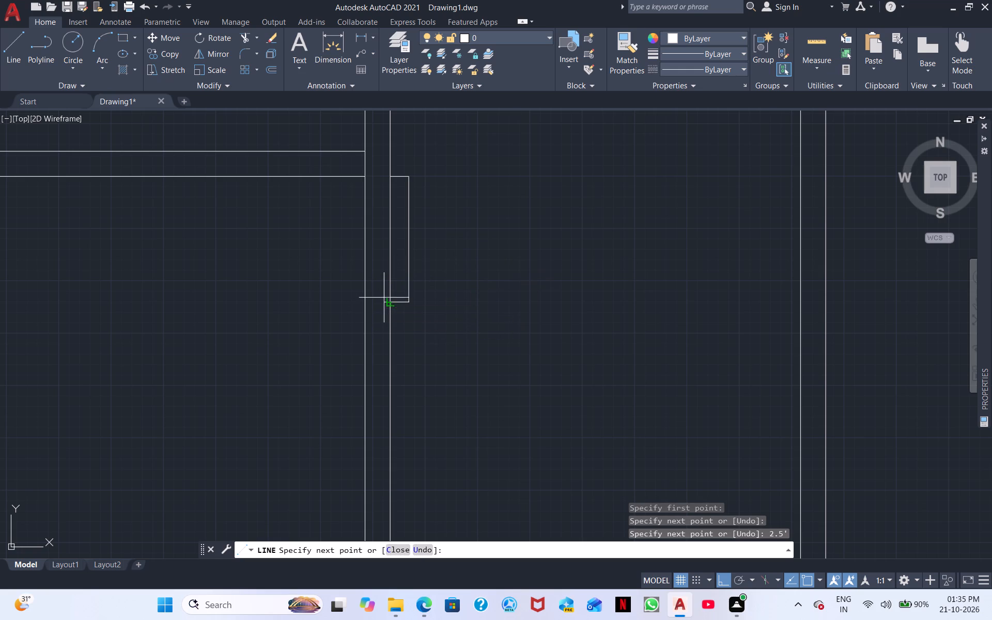
left_click(388, 303)
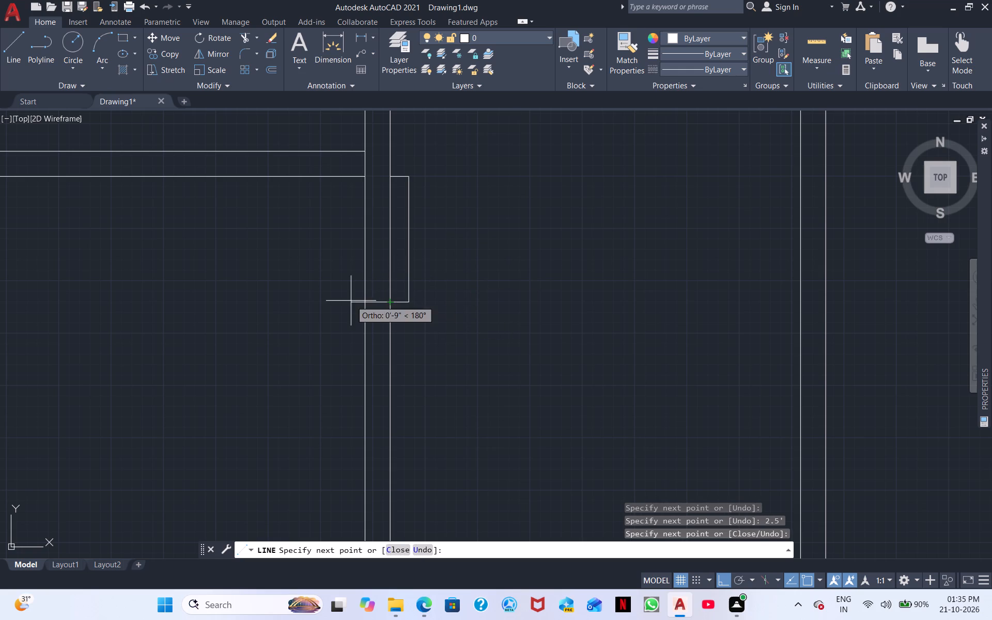
left_click(362, 301)
right_click(482, 291)
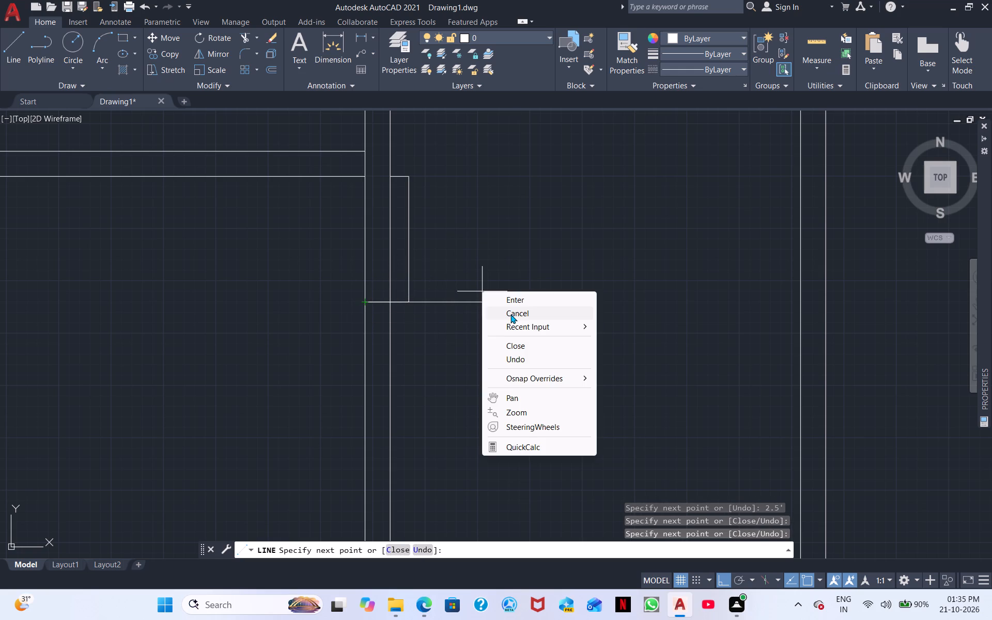
left_click(510, 314)
Erase the 2.5' helper line and its two short stubs beside the second lower vertical wall, keeping the line across the wall.
left_click(408, 239)
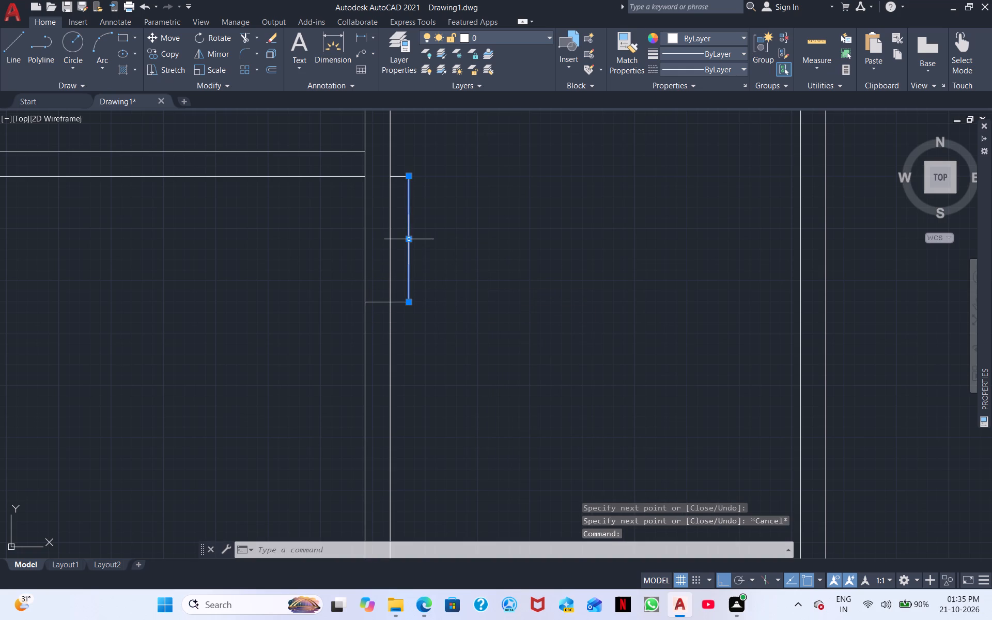
left_click(404, 174)
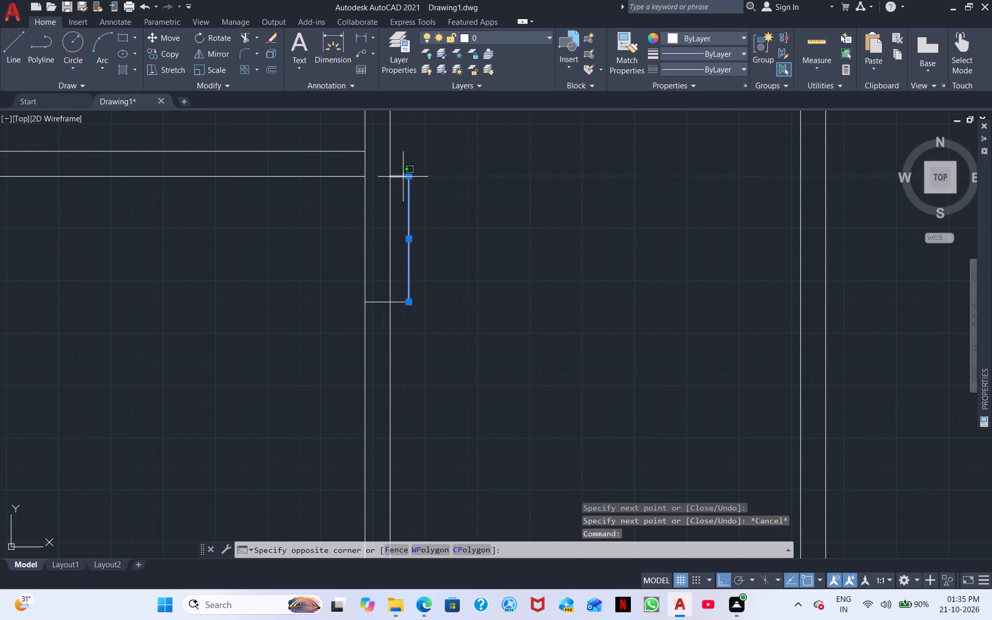
left_click(397, 175)
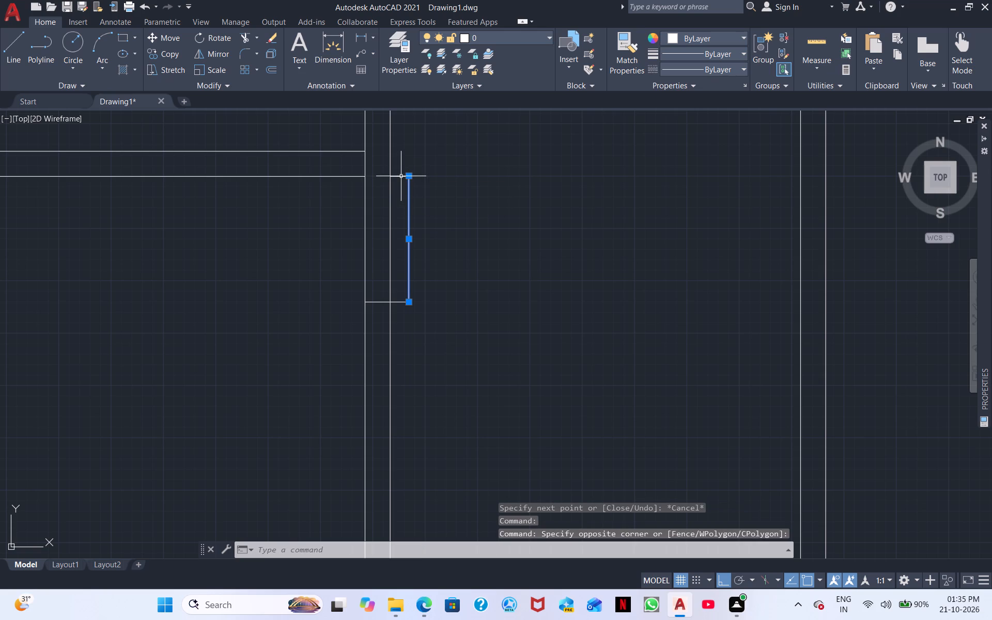
left_click(401, 176)
right_click(519, 190)
left_click(569, 268)
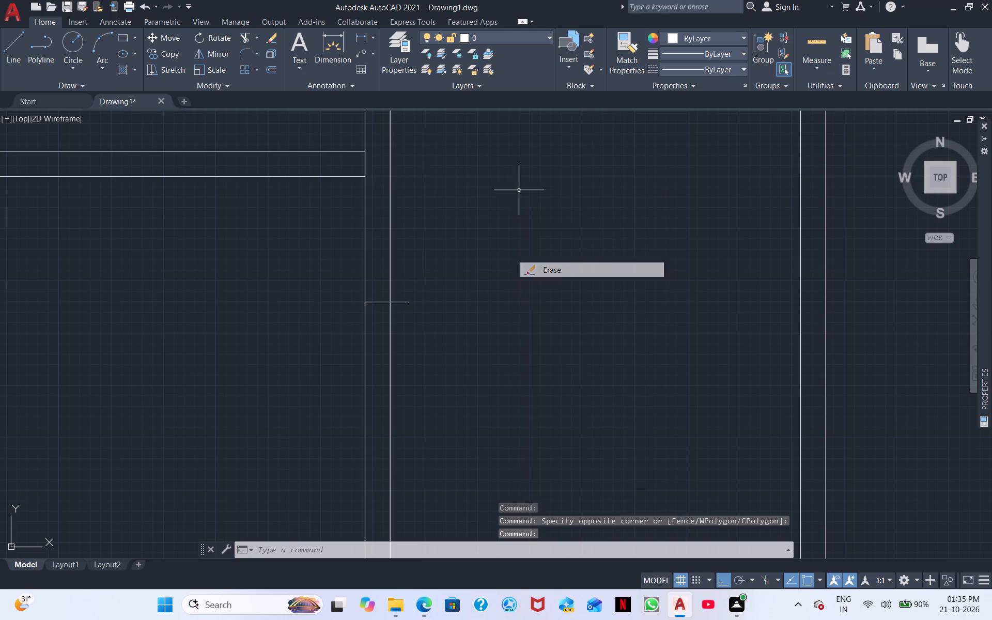
left_click(402, 302)
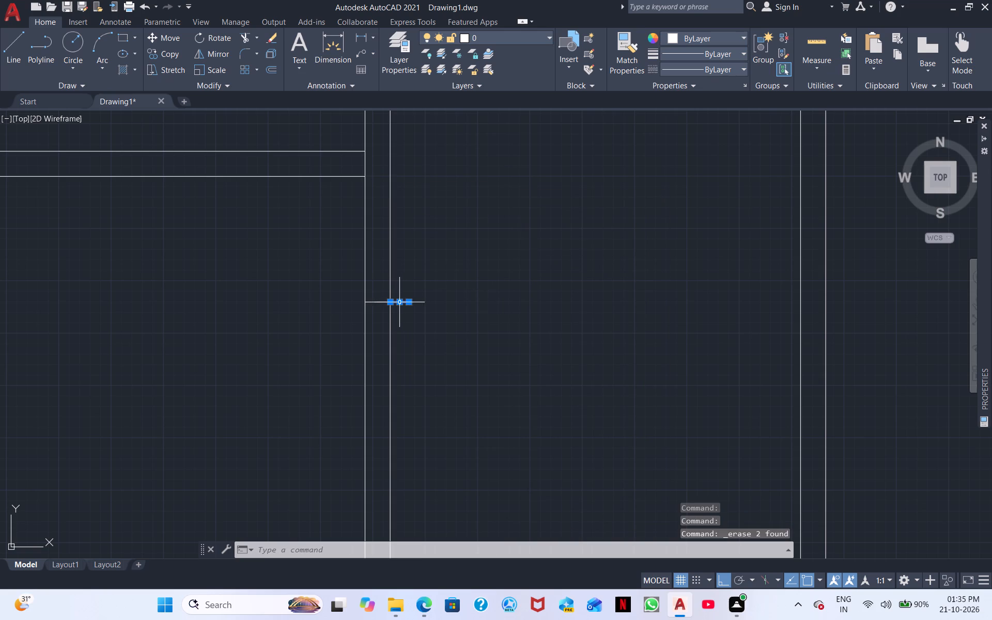
right_click(504, 280)
left_click(553, 349)
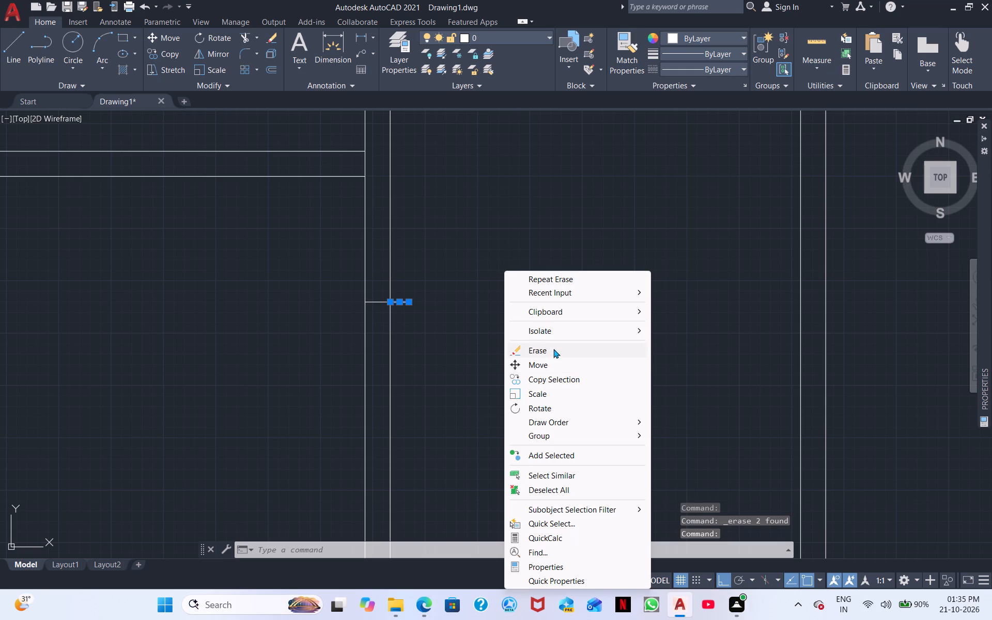
Draw a horizontal line from the short cross line in the second lower vertical wall through the third lower vertical wall.
middle_click_drag(508, 296, 374, 297)
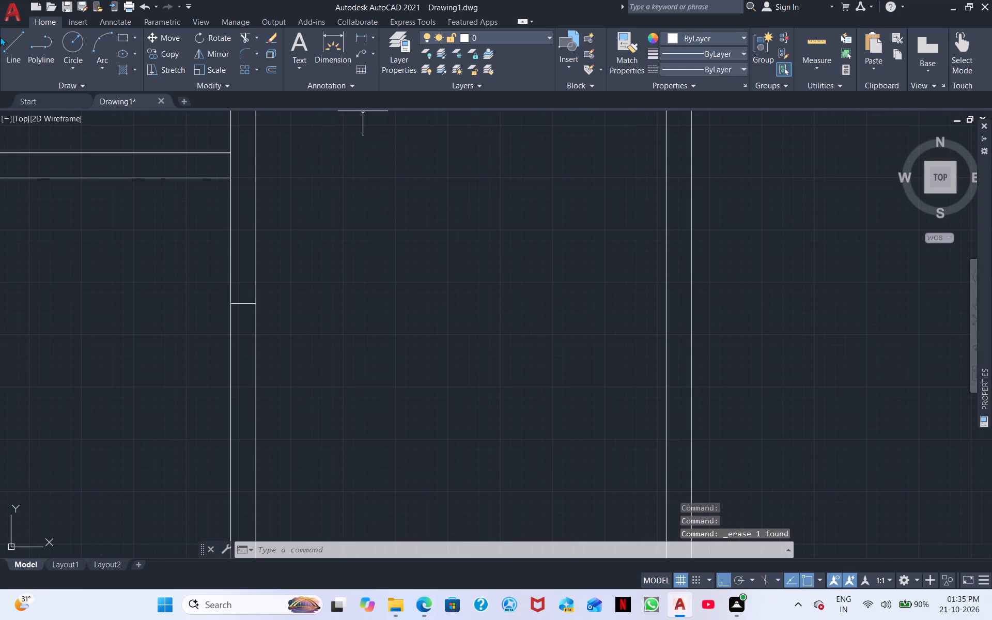
left_click(17, 50)
left_click(259, 301)
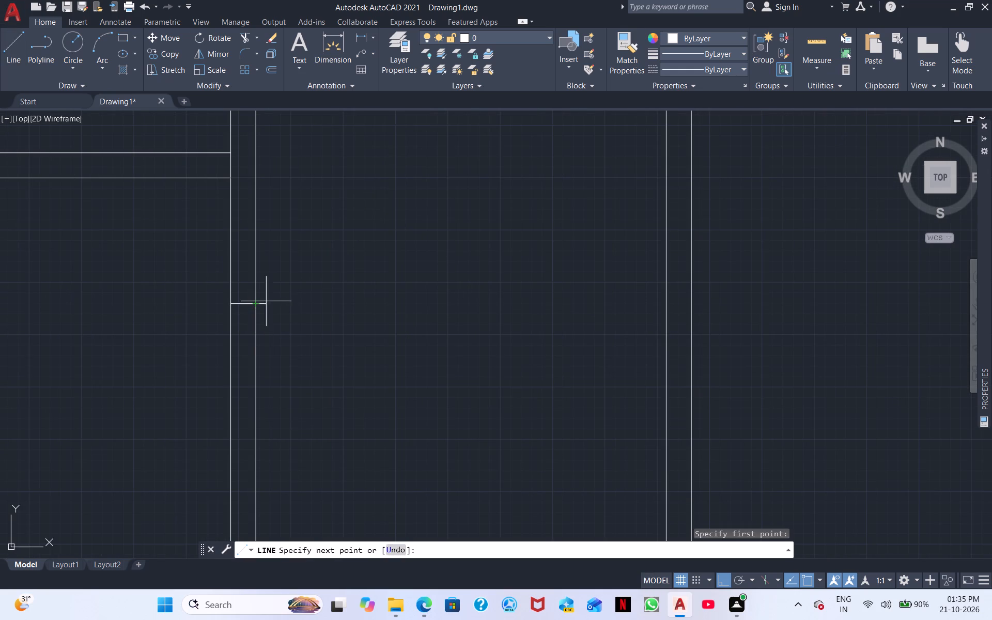
left_click(664, 306)
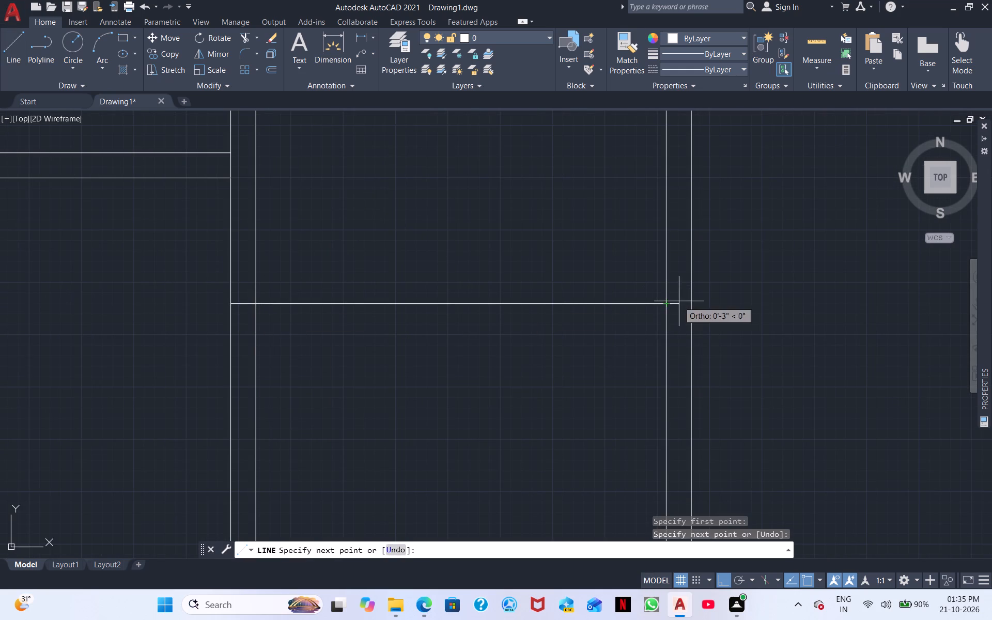
left_click(689, 302)
right_click(613, 317)
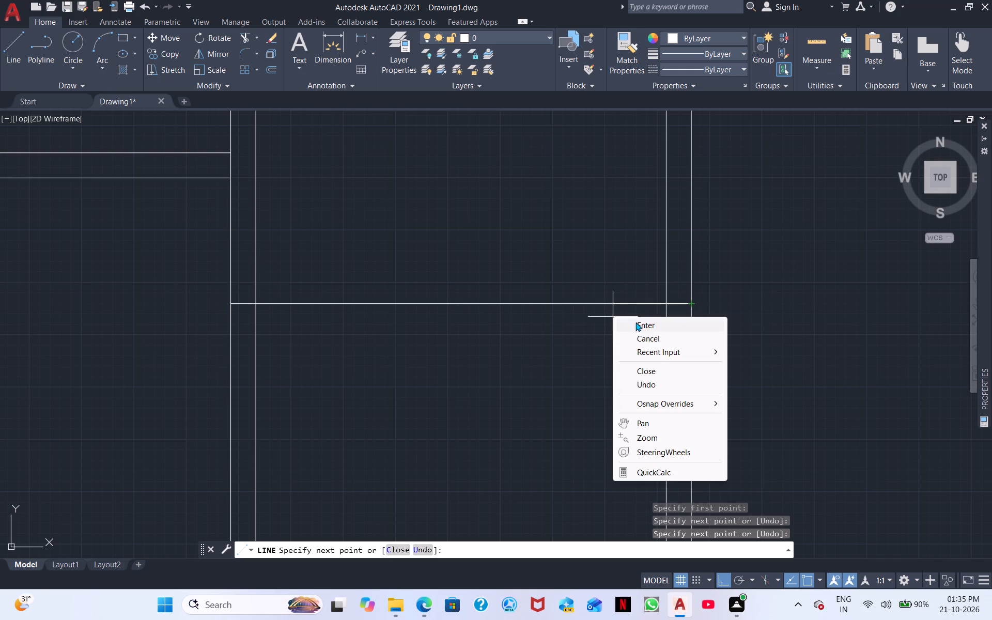
left_click(647, 334)
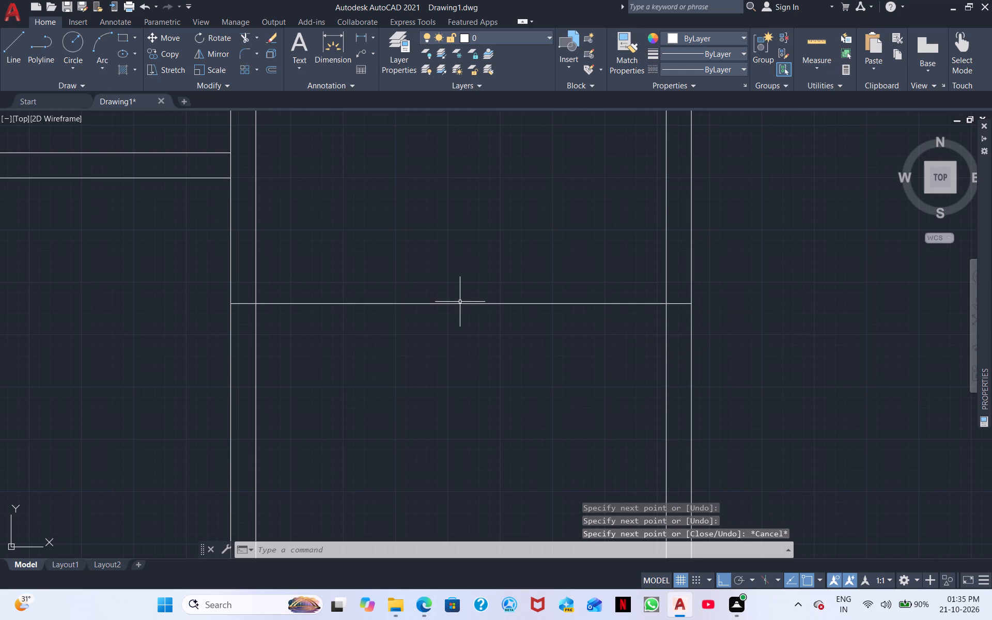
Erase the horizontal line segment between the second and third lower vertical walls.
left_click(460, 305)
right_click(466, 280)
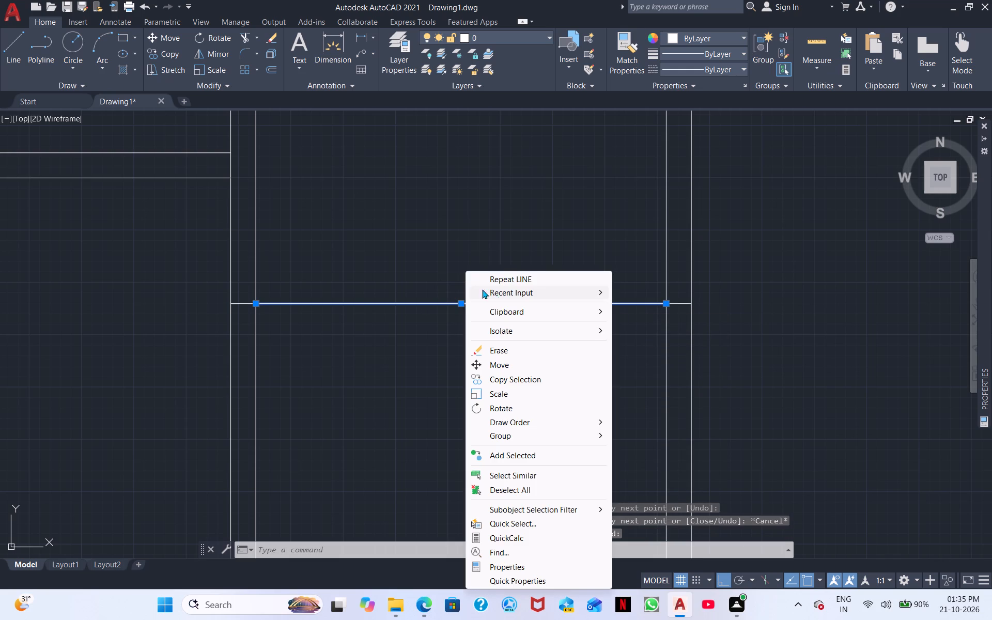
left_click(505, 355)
Draw a horizontal line joining the short cross lines at the second and third lower vertical walls.
scroll(374, 296, "down", 2)
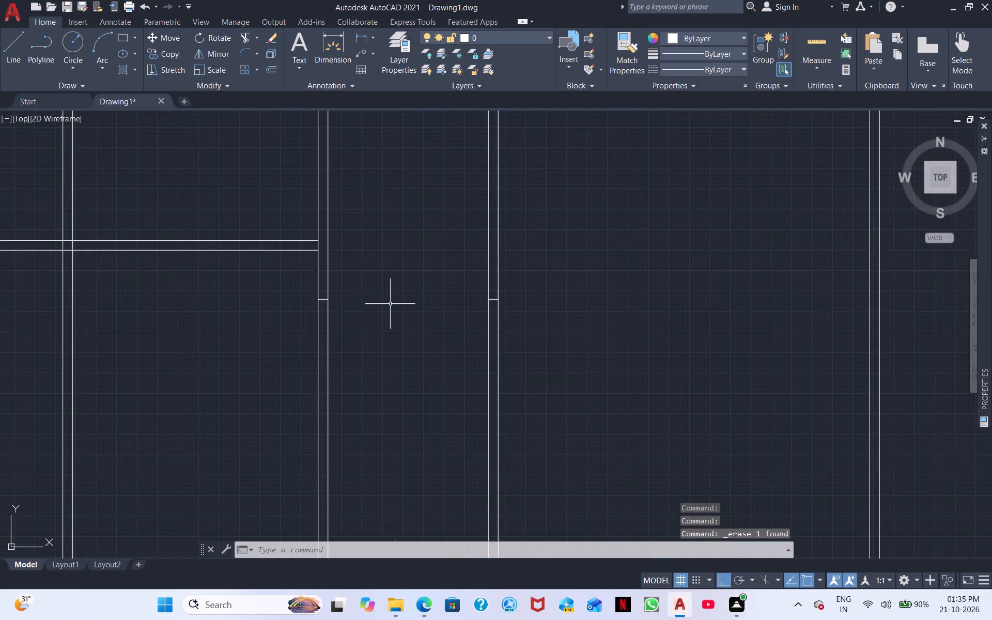
middle_click_drag(390, 304, 439, 305)
scroll(440, 299, "down", 2)
middle_click(522, 289)
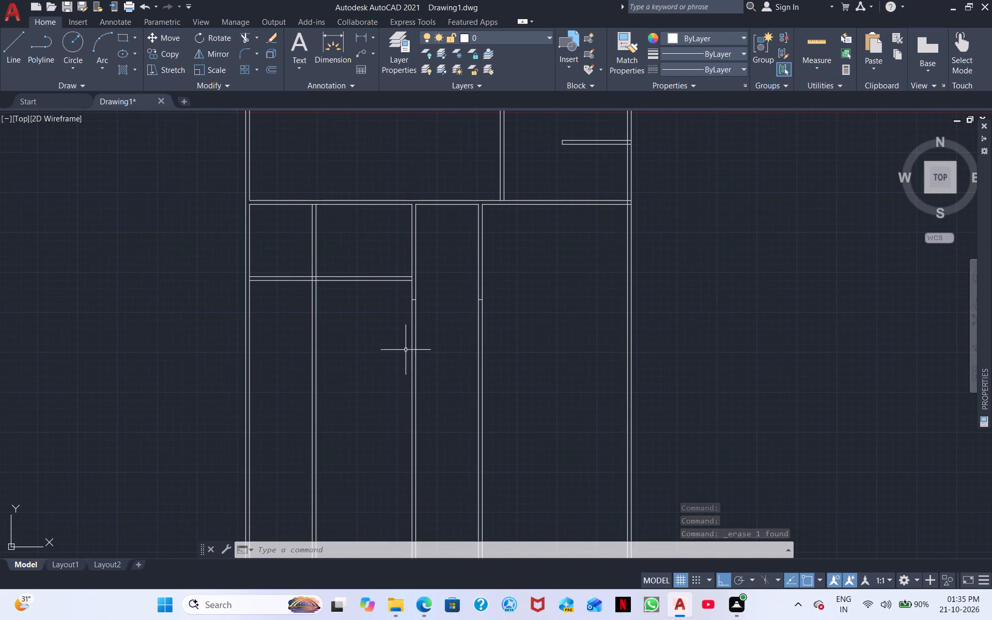
scroll(411, 348, "up", 2)
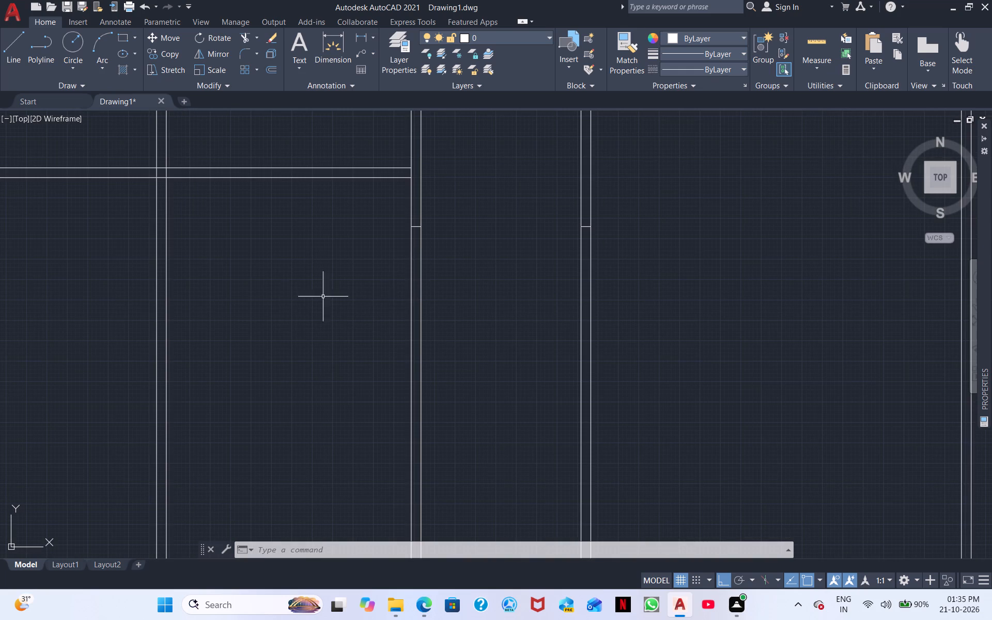
left_click(11, 51)
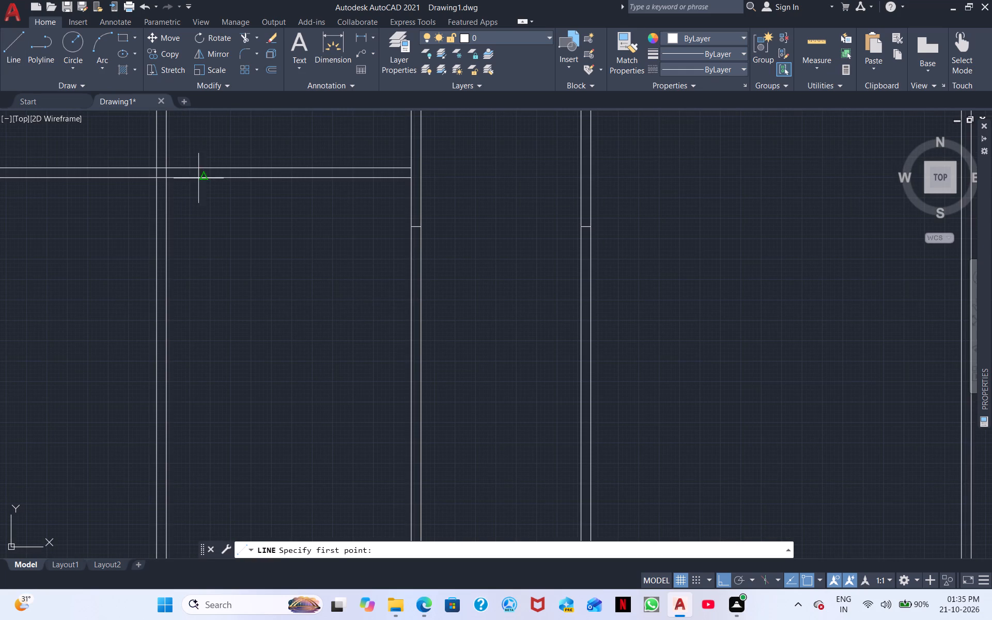
left_click(423, 226)
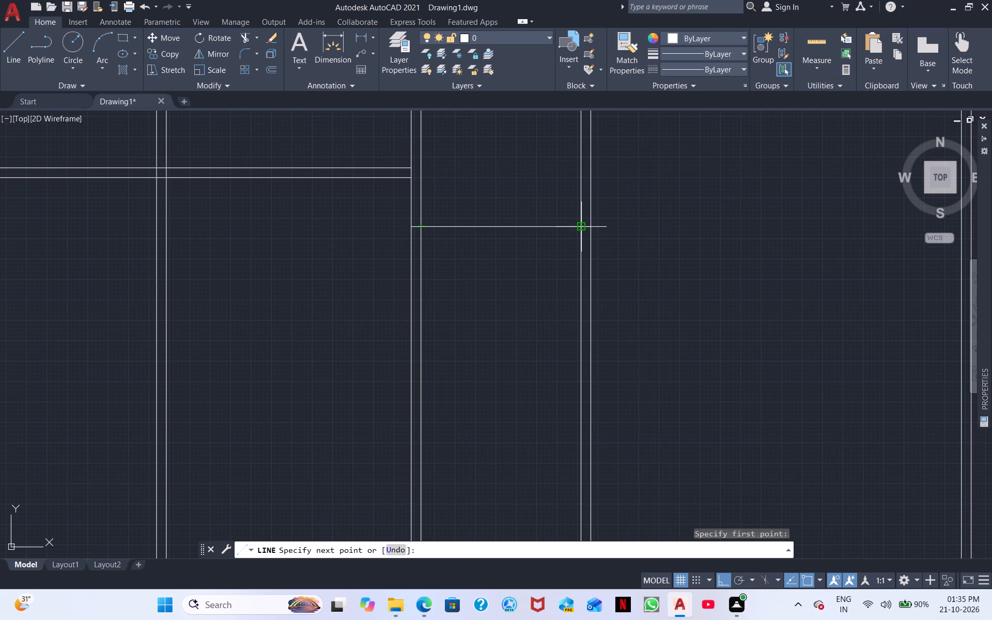
left_click(578, 225)
right_click(534, 251)
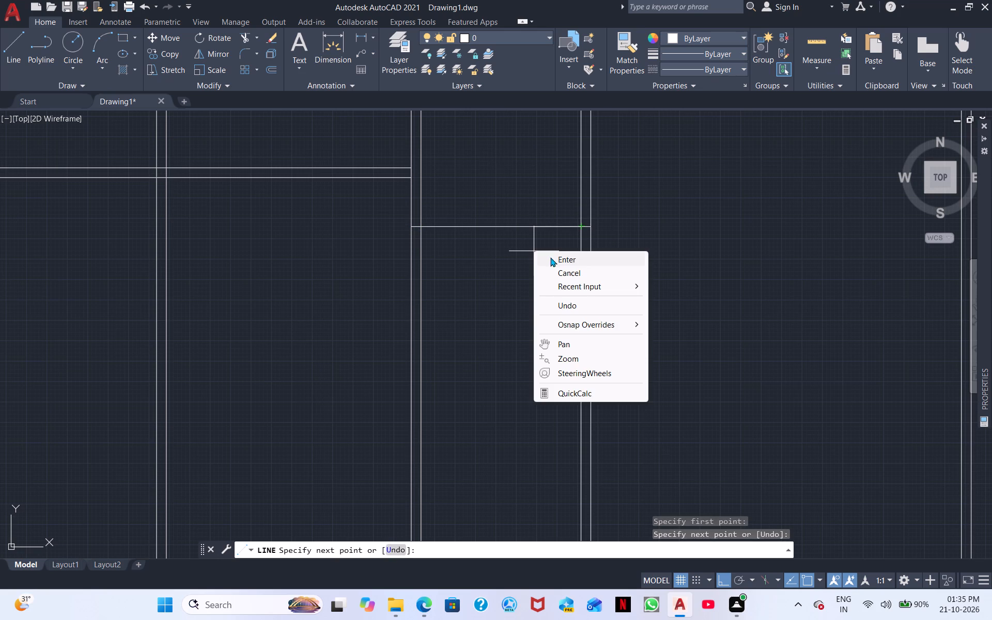
left_click(570, 263)
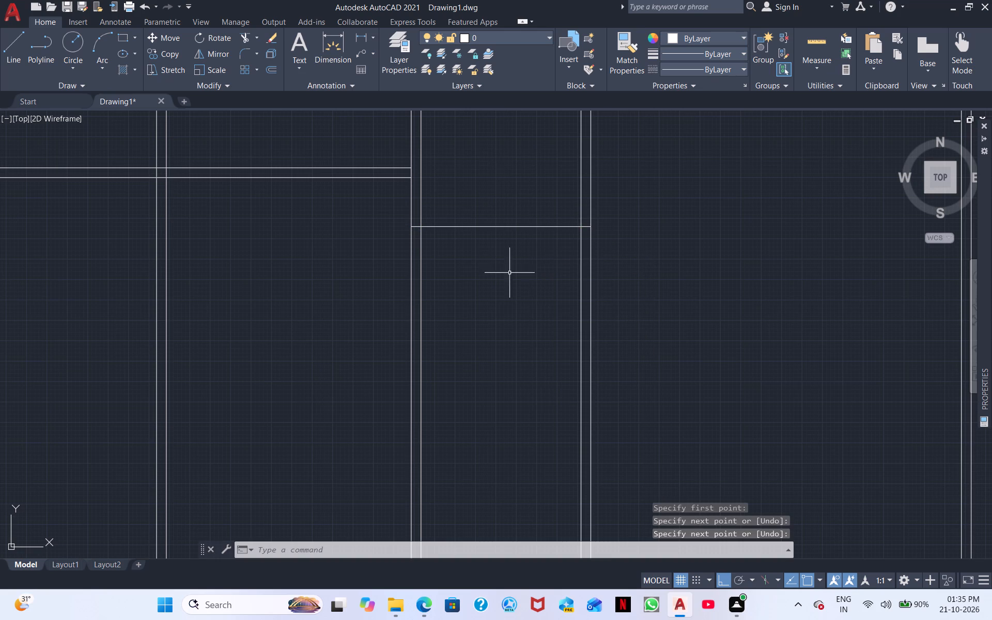
Draw a second parallel horizontal line just below the new one, between the second and third lower vertical walls.
left_click(6, 54)
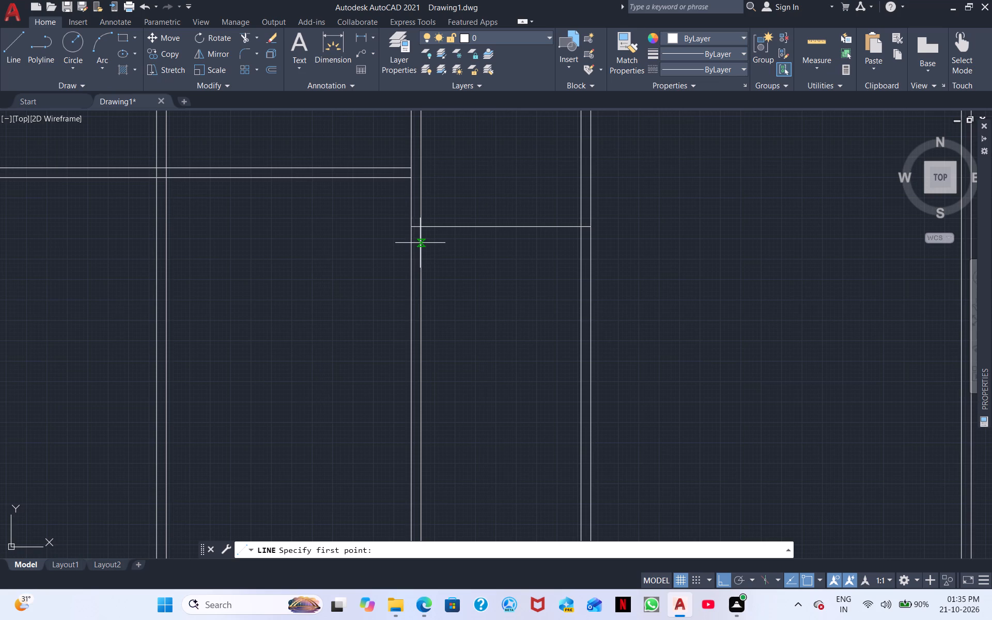
scroll(420, 237, "up", 3)
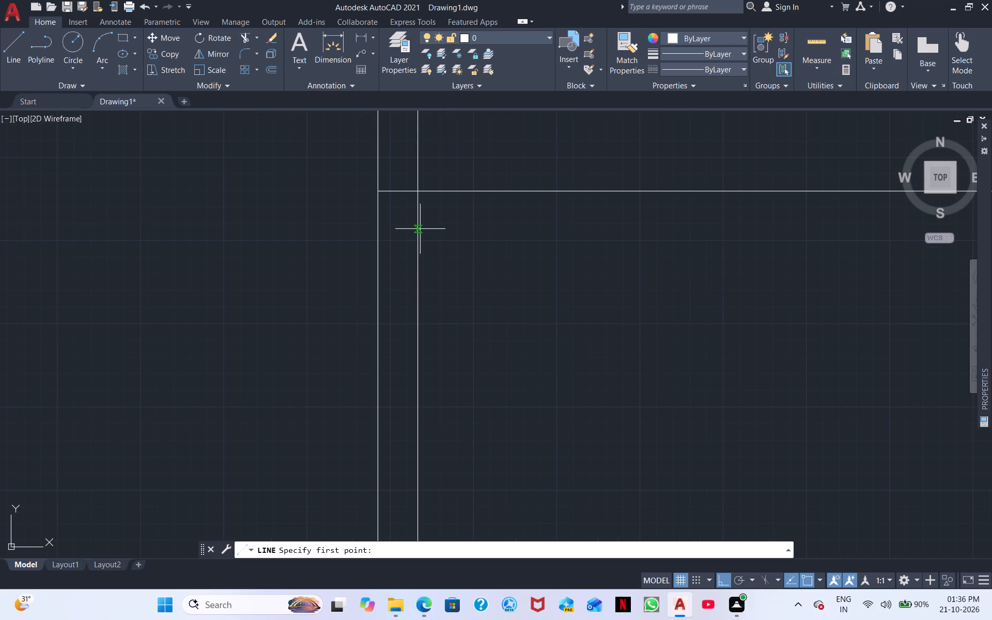
left_click(416, 229)
middle_click_drag(957, 251, 819, 270)
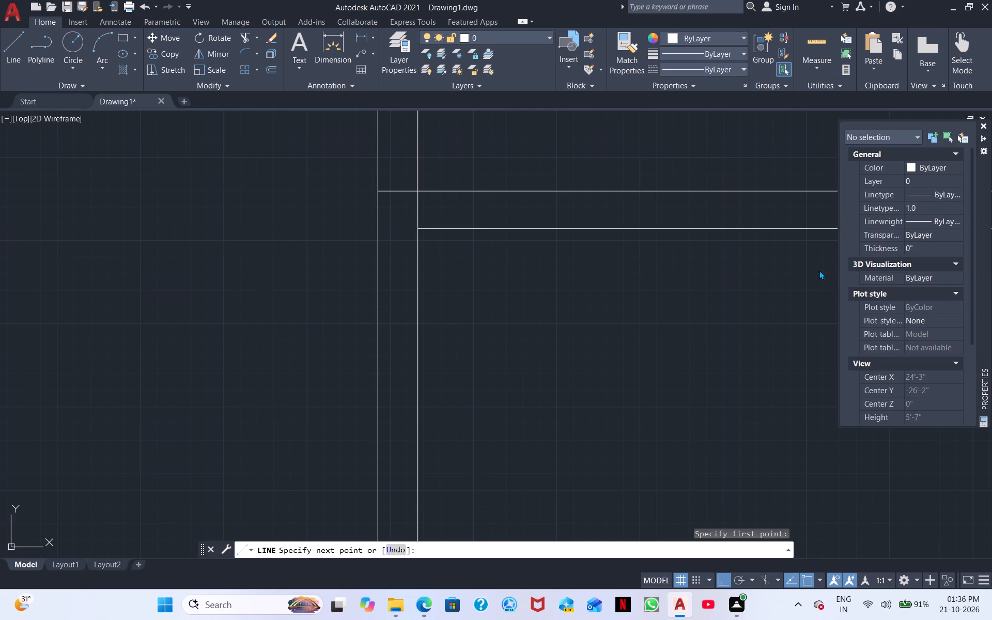
middle_click_drag(819, 270, 588, 272)
middle_click_drag(750, 254, 327, 302)
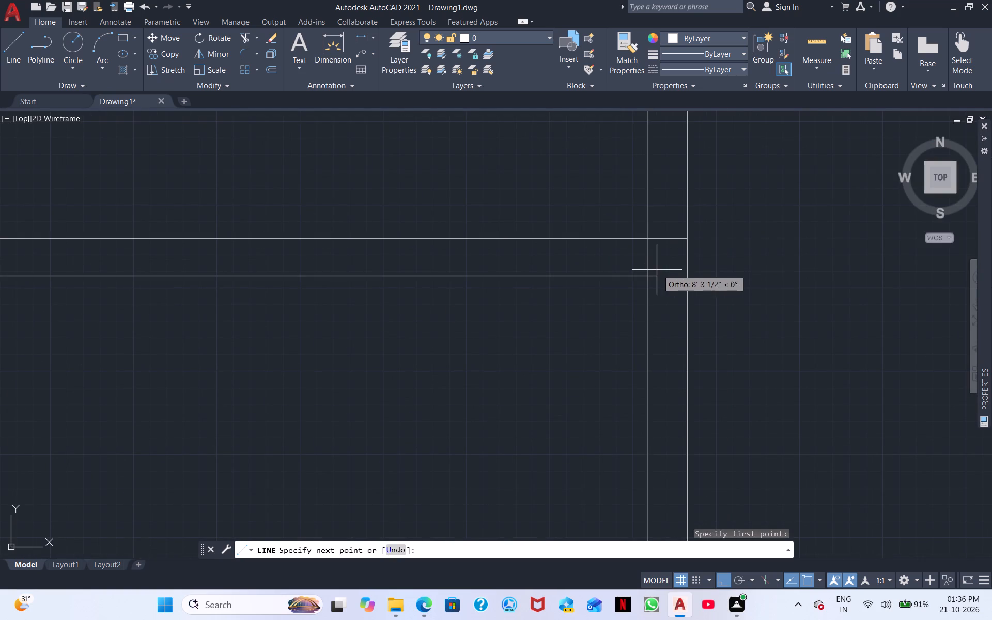
left_click(645, 277)
right_click(579, 317)
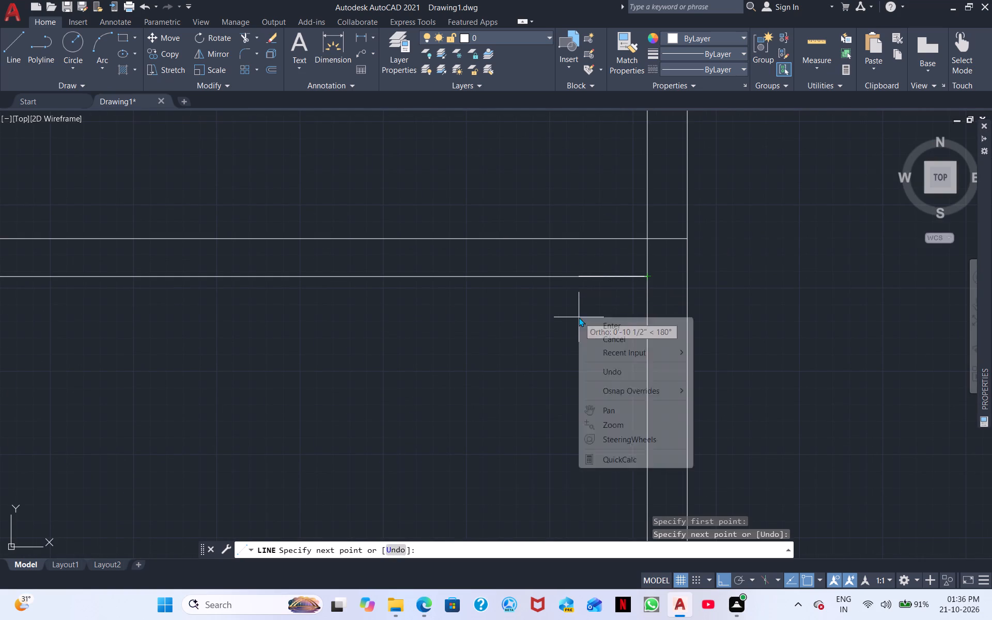
left_click(611, 329)
Trim away the parts of the second and third lower vertical walls that extend below the horizontal wall joining them.
scroll(425, 389, "down", 2)
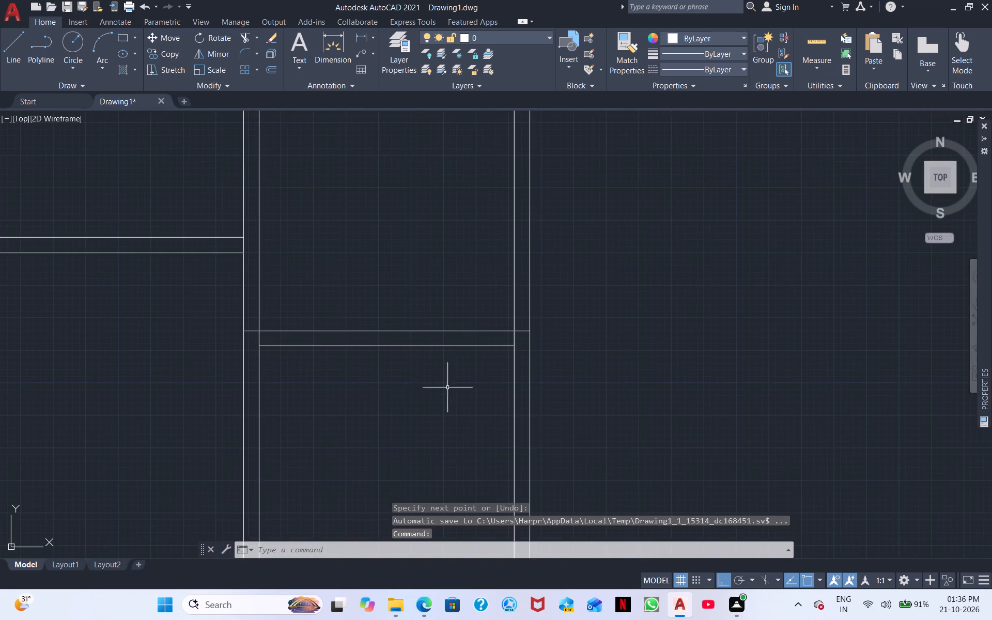
middle_click_drag(373, 402, 671, 351)
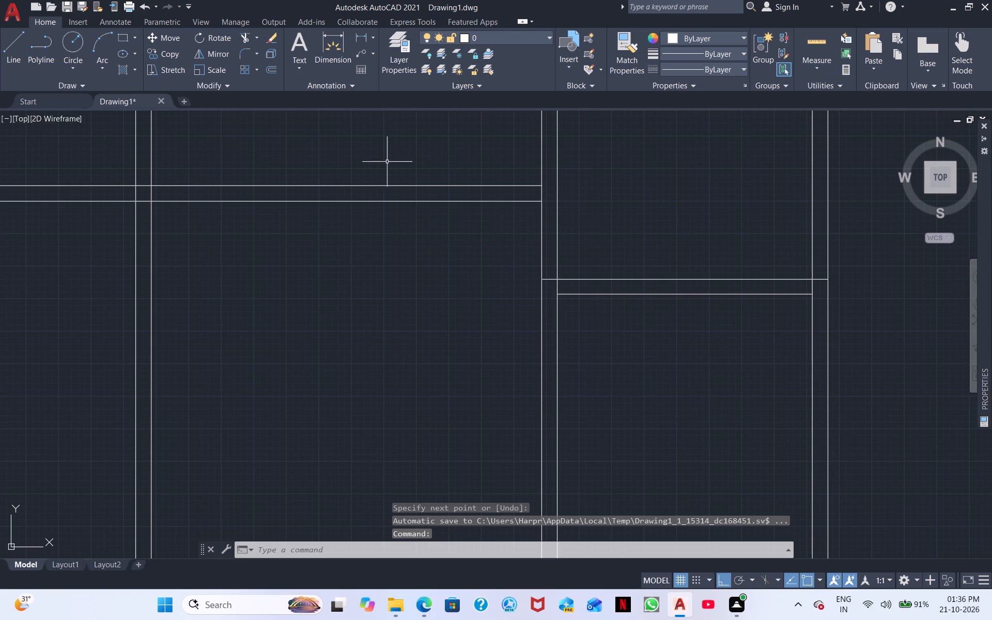
left_click(249, 39)
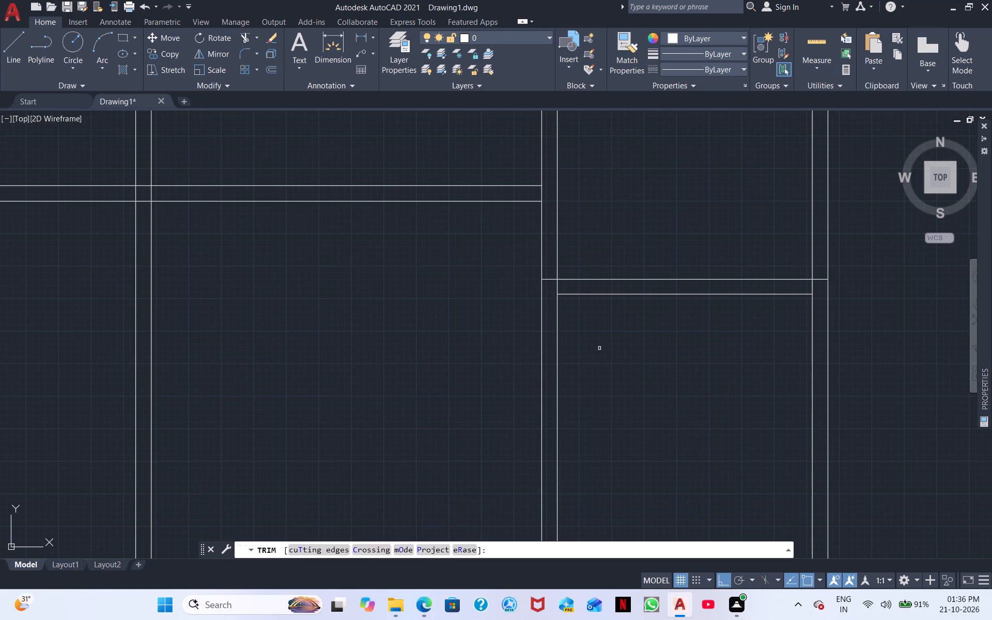
left_click(558, 344)
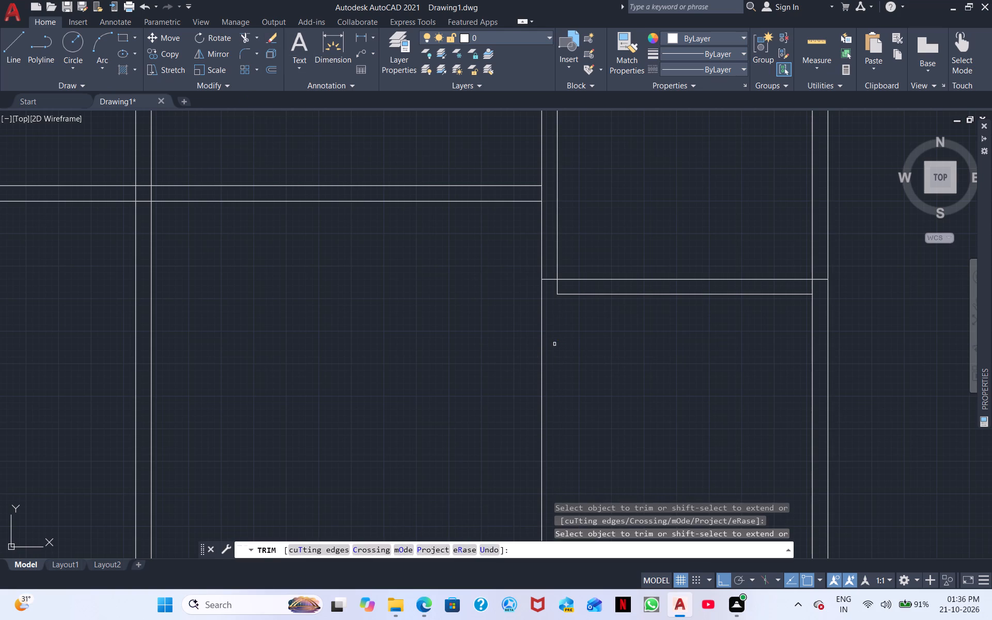
left_click(541, 326)
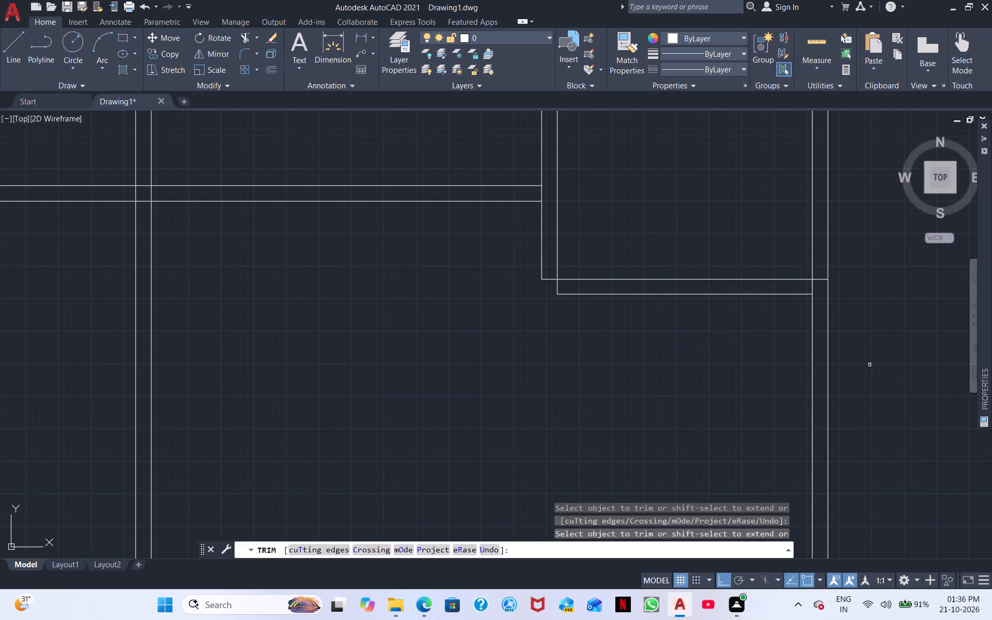
left_click(831, 377)
left_click_drag(845, 374, 768, 391)
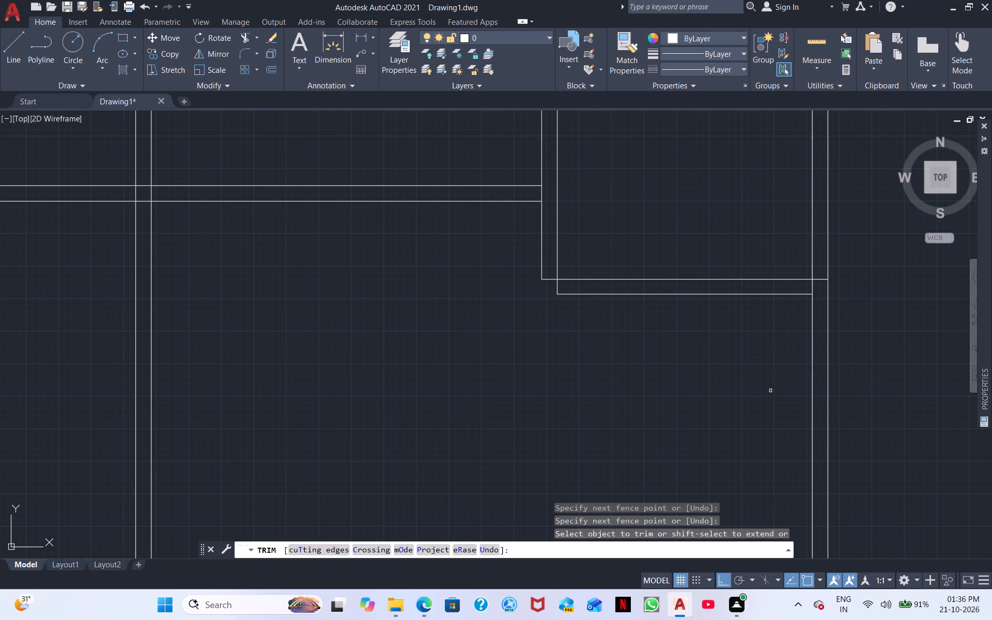
left_click_drag(768, 391, 750, 394)
left_click_drag(889, 392, 767, 417)
scroll(720, 407, "down", 1)
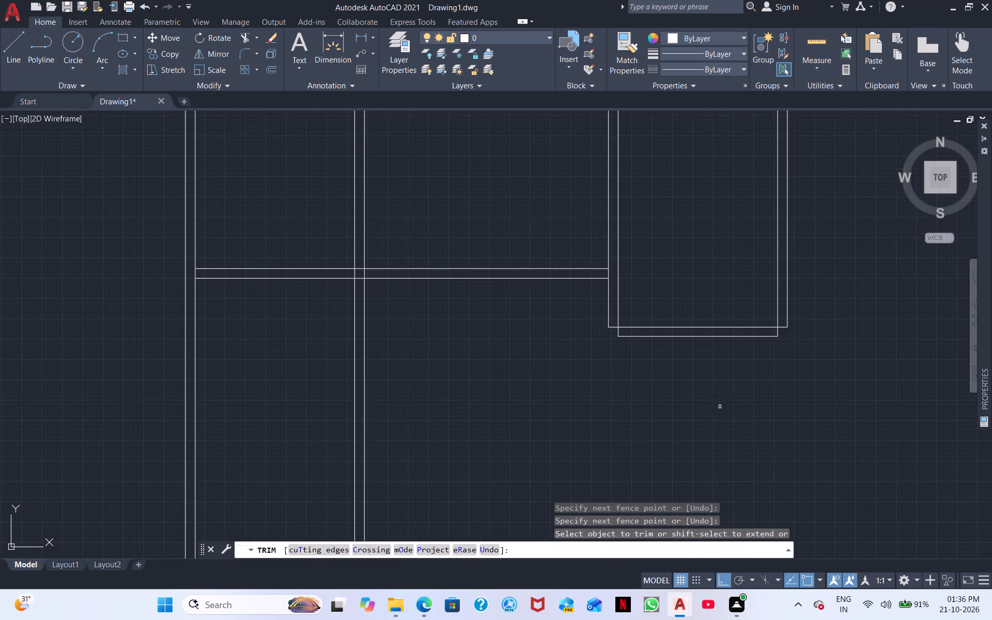
middle_click_drag(562, 447, 597, 353)
scroll(599, 400, "down", 2)
middle_click_drag(585, 431, 579, 357)
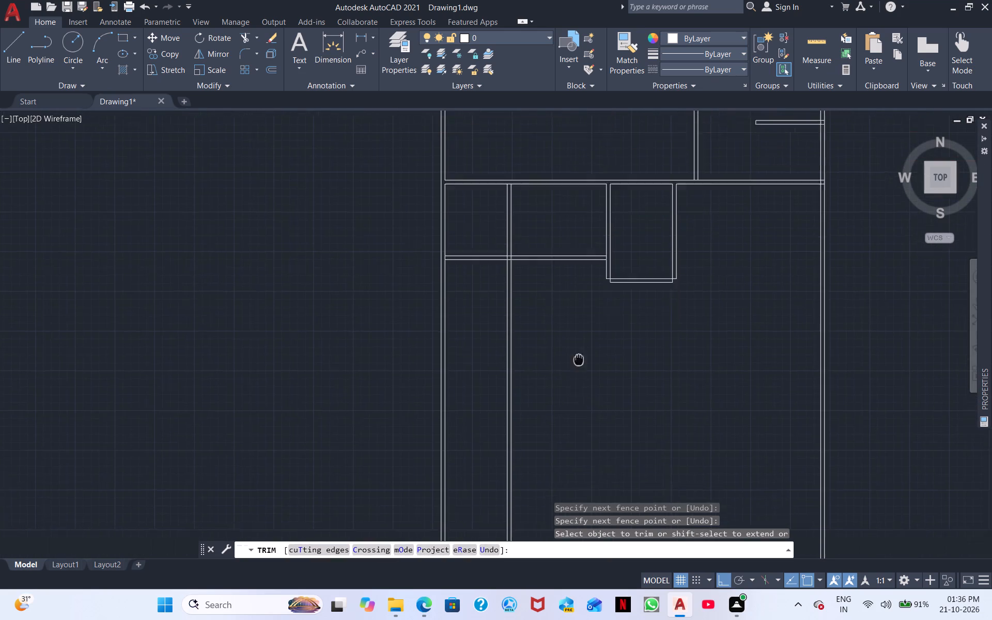
middle_click_drag(579, 357, 578, 327)
scroll(585, 345, "down", 1)
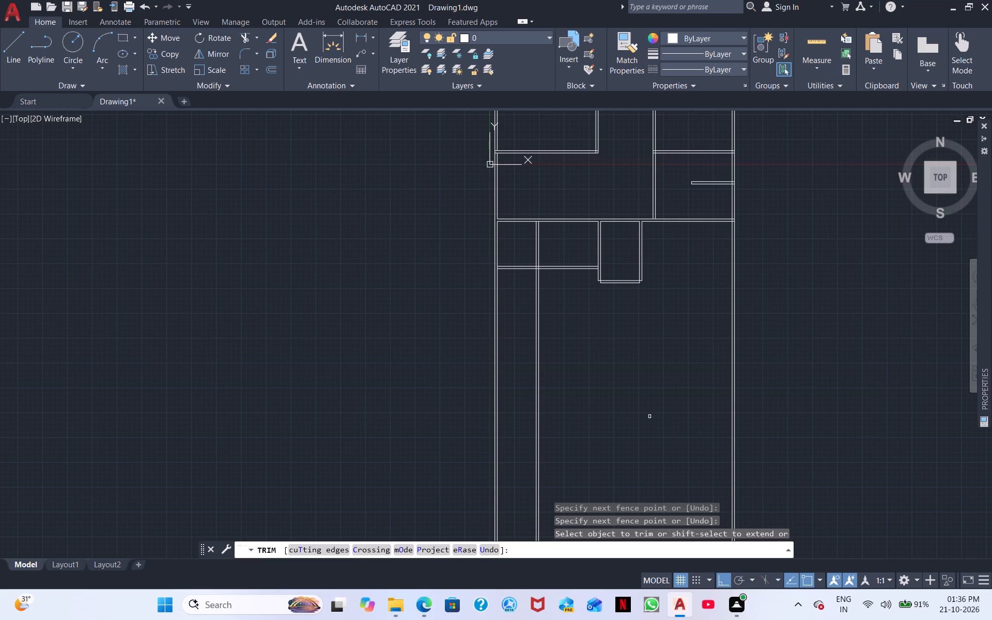
right_click(648, 343)
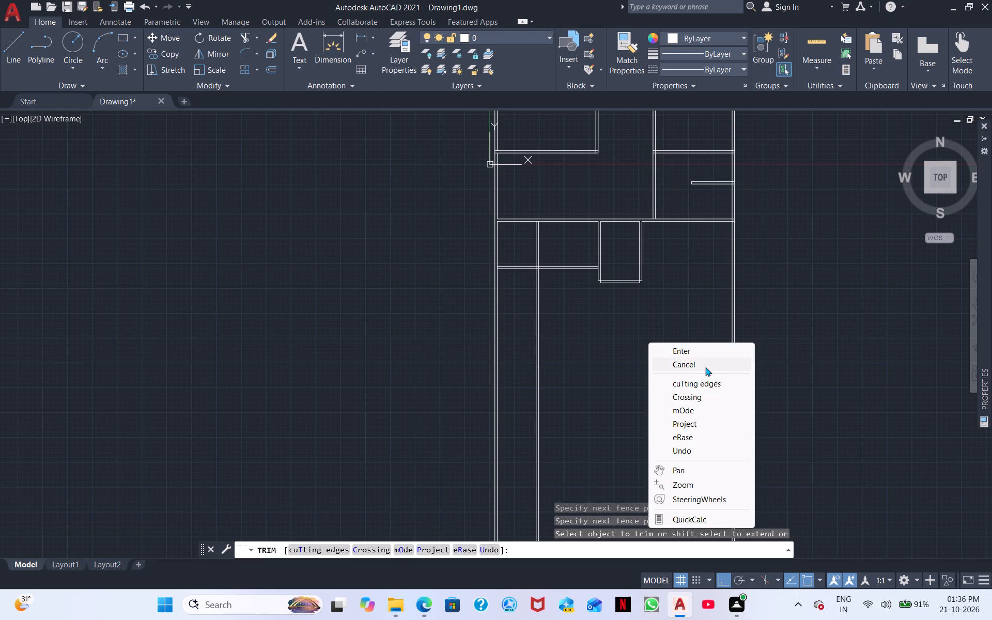
left_click(703, 365)
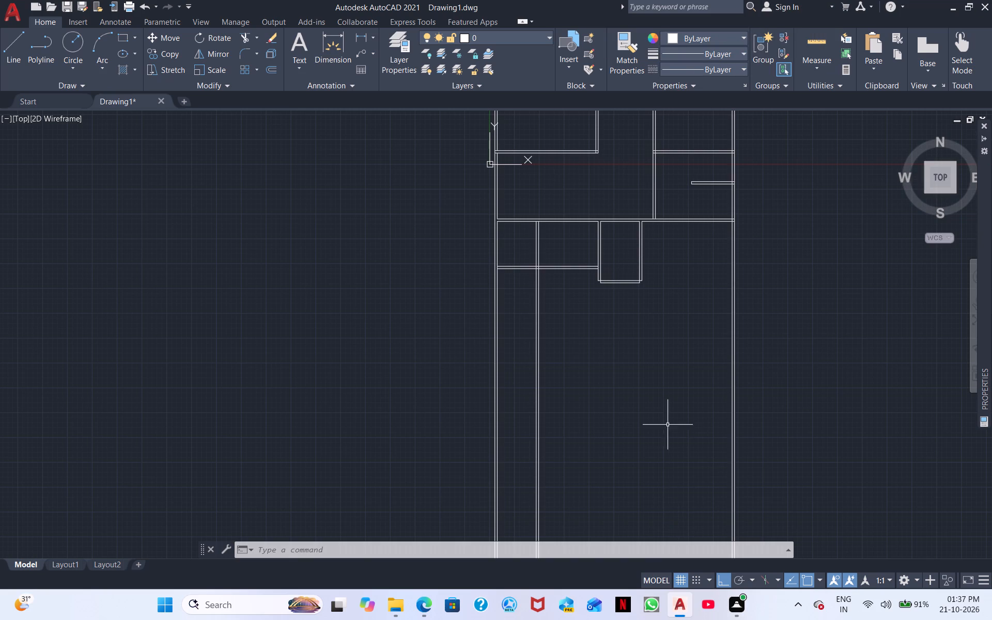
Draw a line extending a short way right from the plan's top-right outer corner, continuing 70' straight down.
middle_click_drag(674, 418, 561, 449)
middle_click_drag(576, 421, 514, 570)
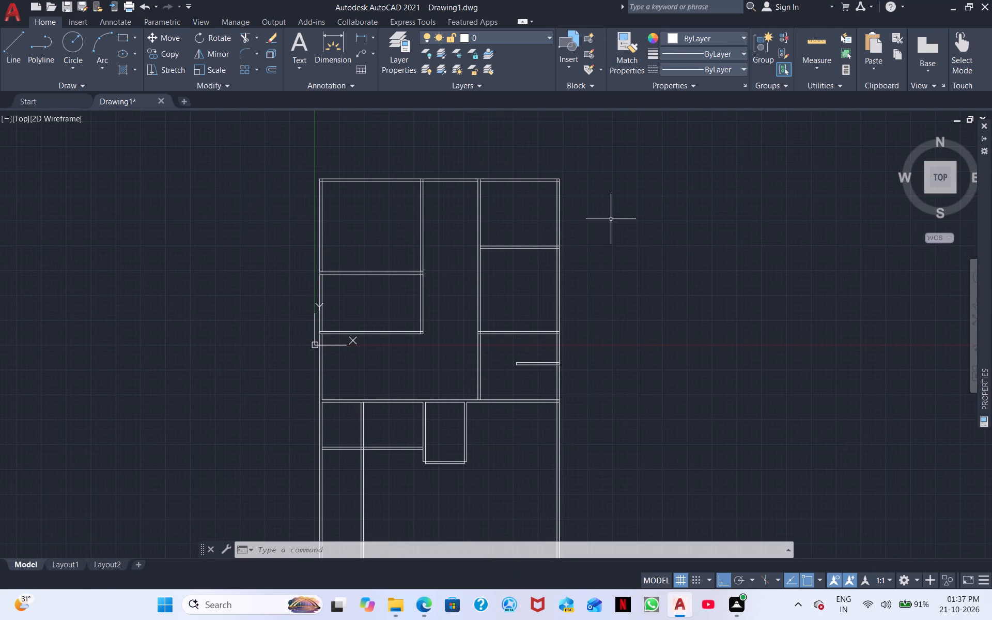
left_click(16, 39)
scroll(567, 185, "up", 2)
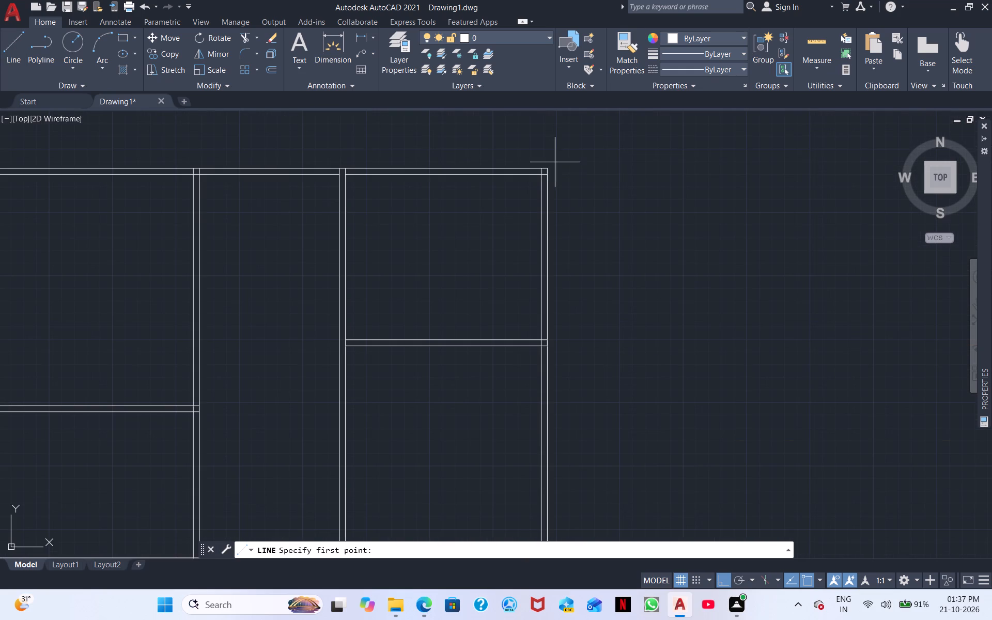
left_click(551, 168)
left_click_drag(608, 172, 610, 180)
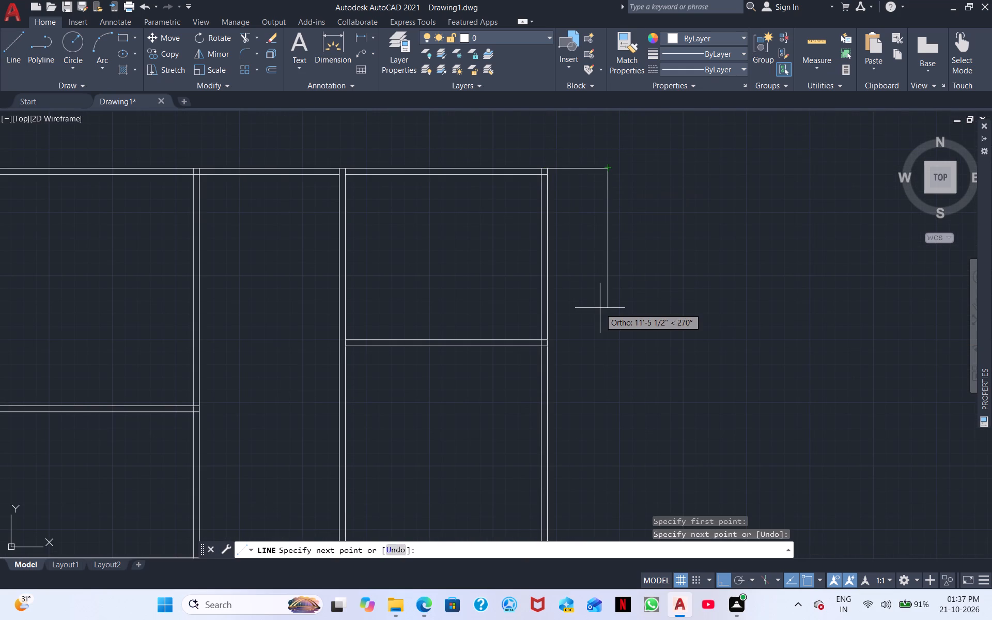
type("70'")
key("Return")
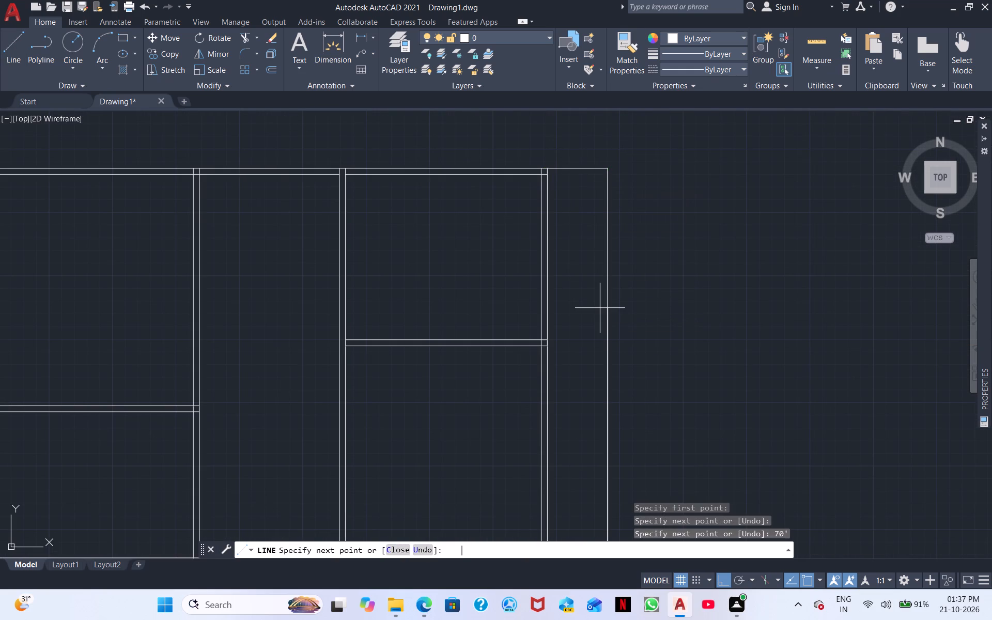
Continue the line horizontally from the 70' segment's lower end back across the right exterior wall to its inner face.
middle_click_drag(743, 461, 684, 85)
middle_click_drag(622, 365, 629, 103)
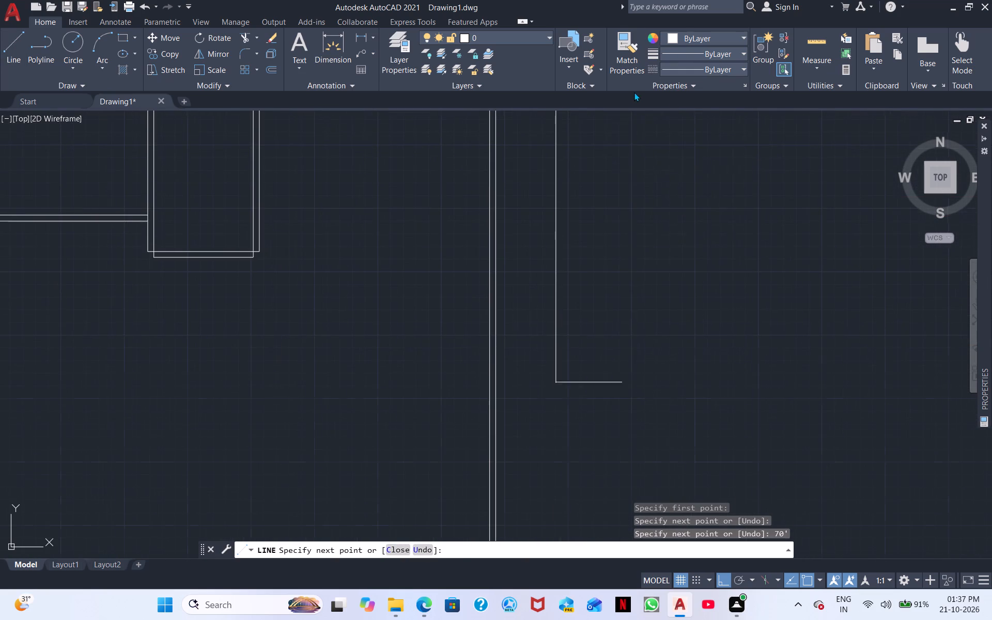
left_click(497, 379)
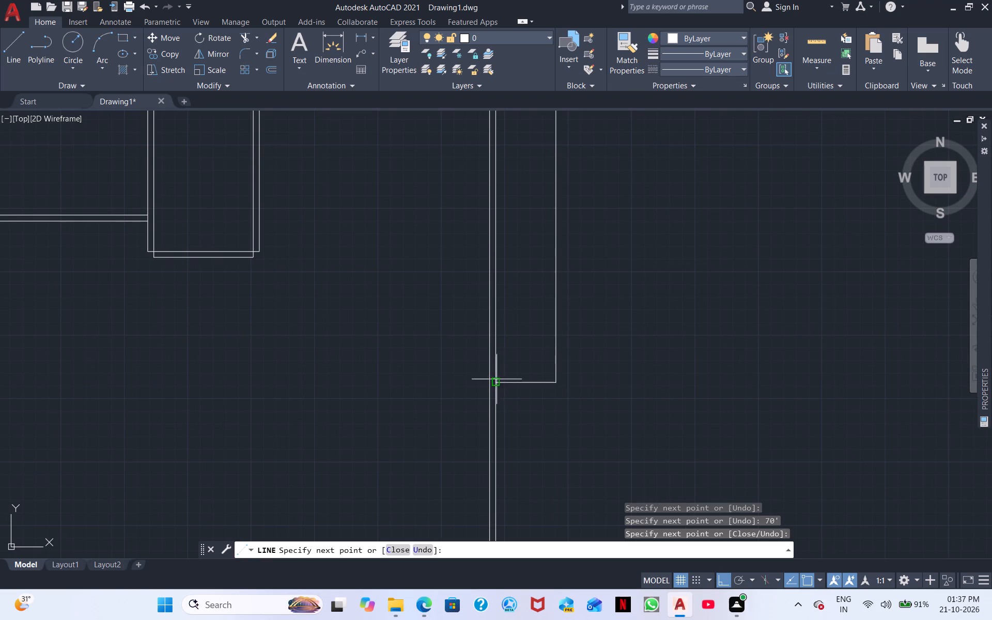
scroll(484, 382, "up", 4)
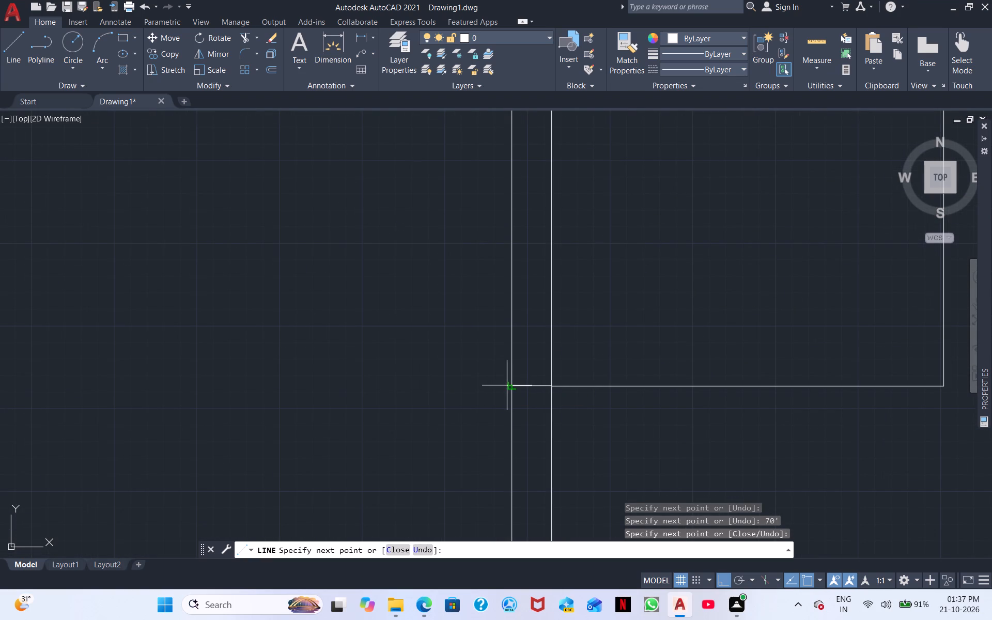
left_click(512, 385)
right_click(449, 383)
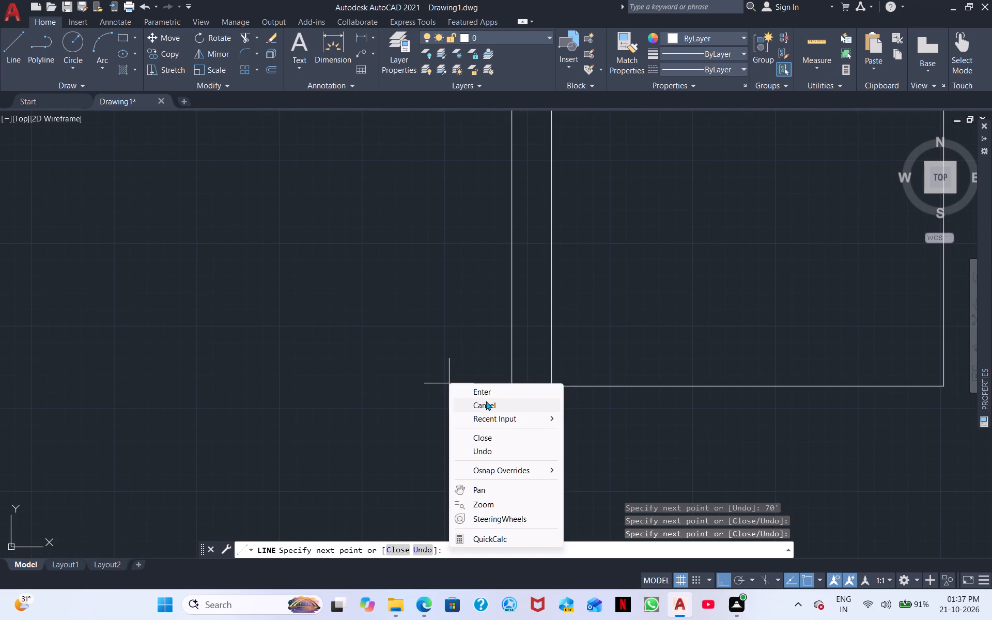
left_click(486, 401)
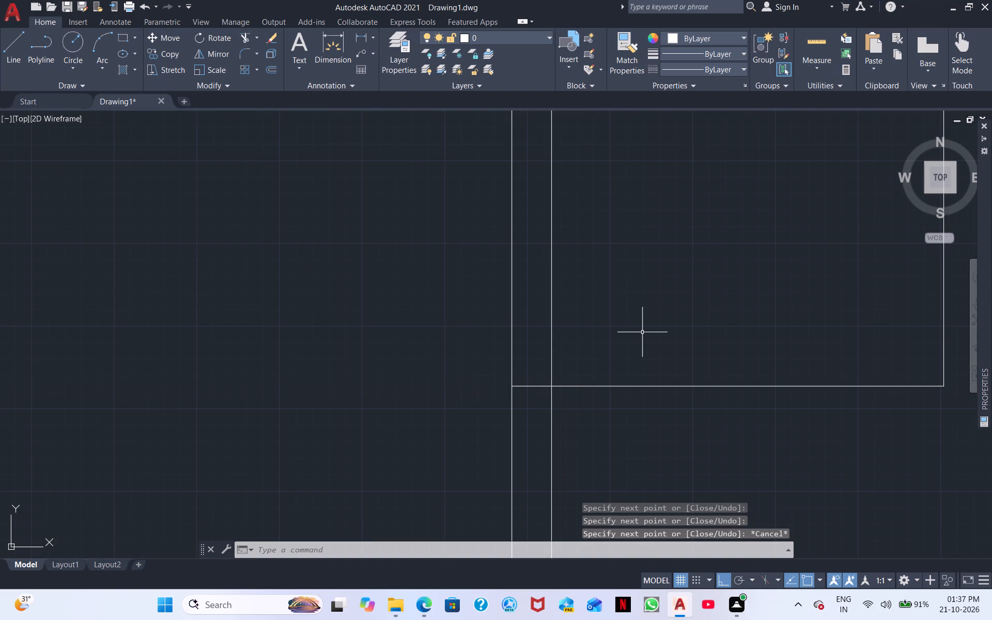
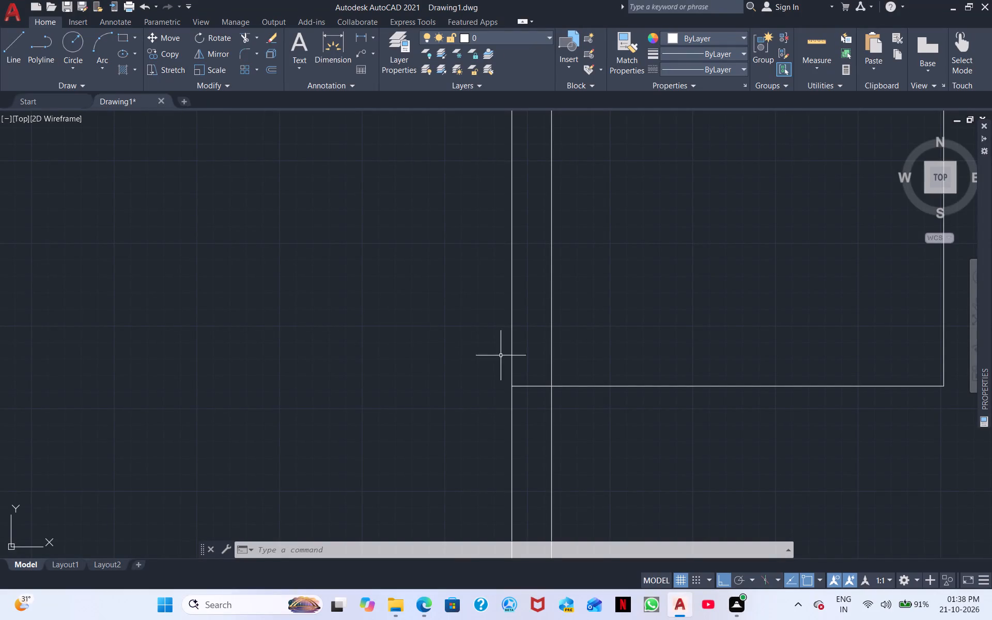
Examine the lower part of the floor plan, from the small central room to the 70' depth line's end at the right exterior wall.
scroll(723, 399, "down", 3)
scroll(681, 436, "down", 2)
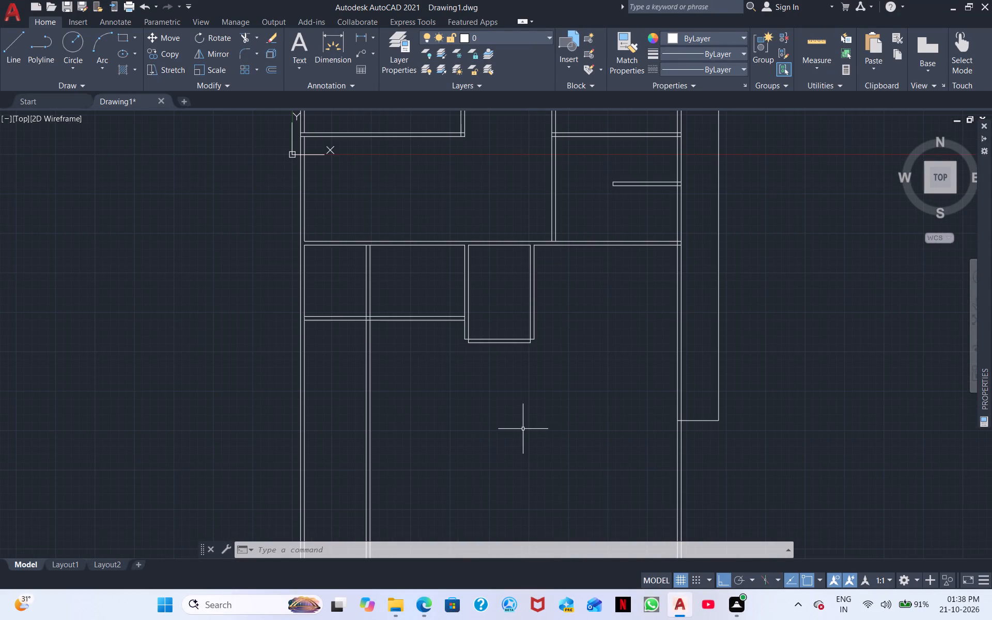
middle_click_drag(457, 397, 554, 446)
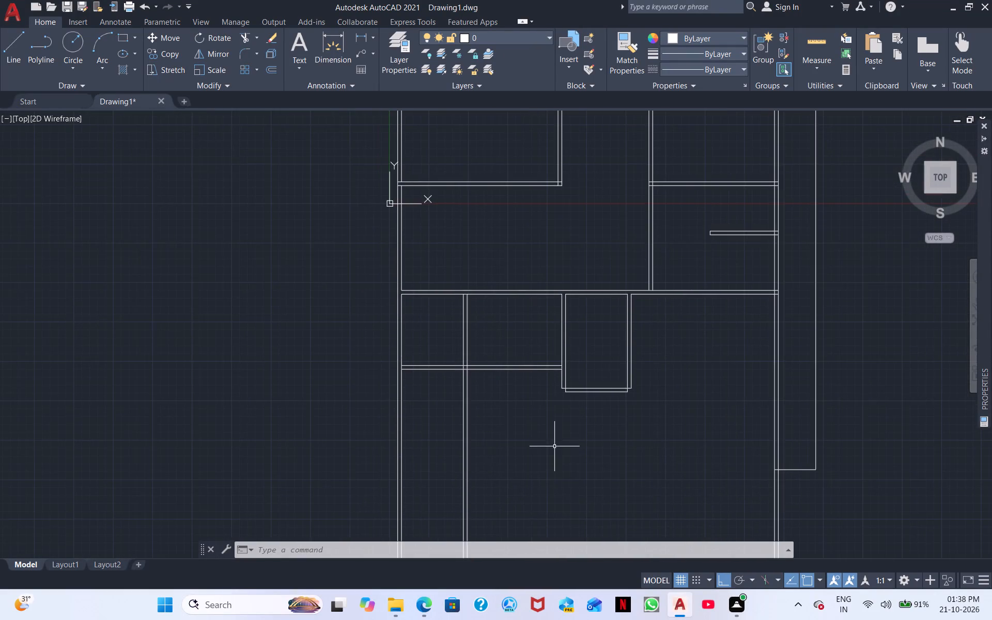
scroll(546, 439, "down", 1)
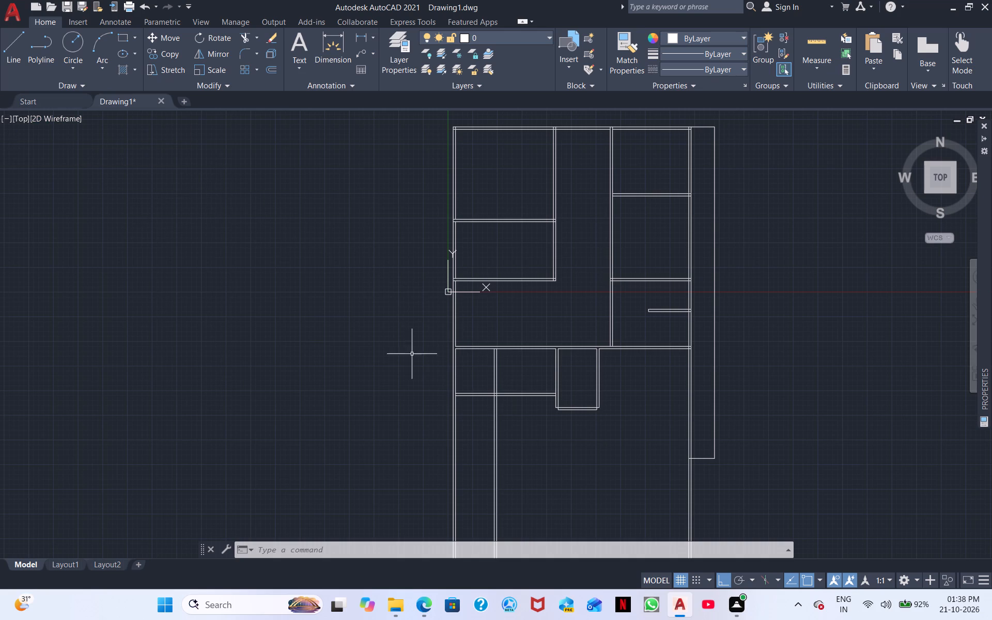
middle_click_drag(318, 365, 419, 320)
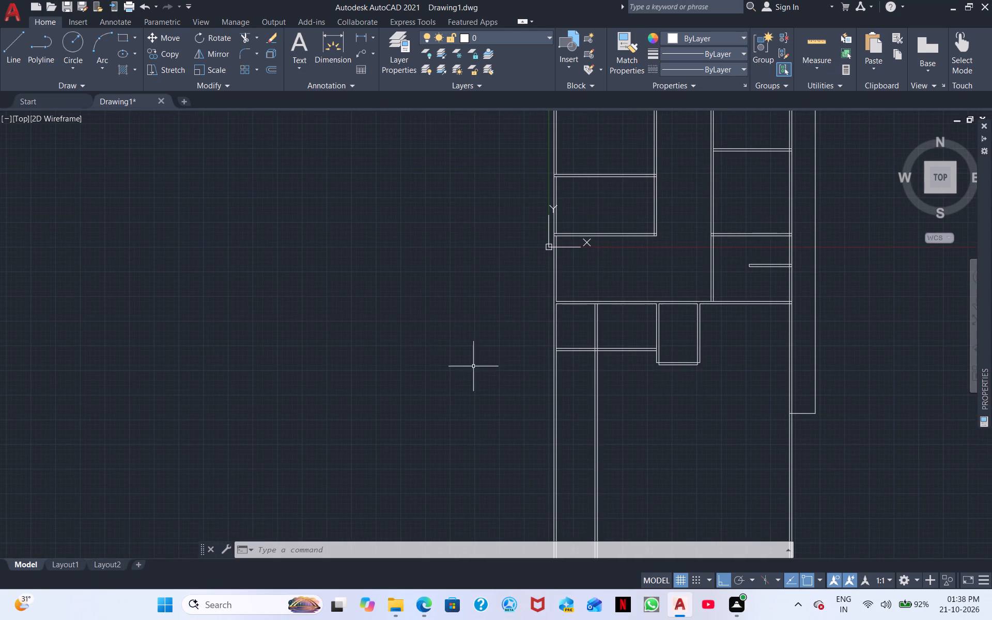
scroll(714, 404, "up", 2)
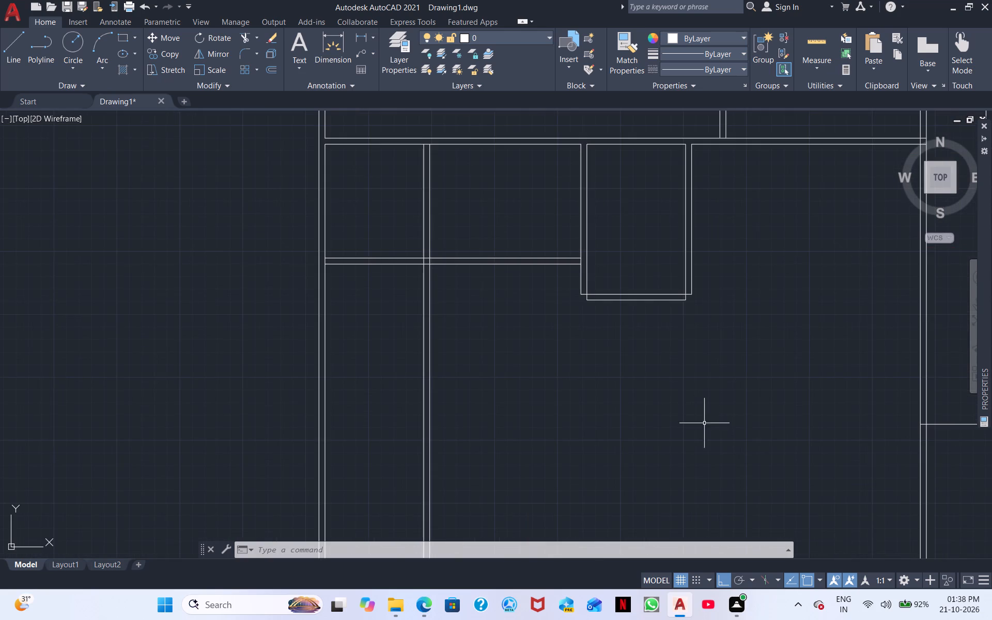
middle_click_drag(696, 420, 409, 358)
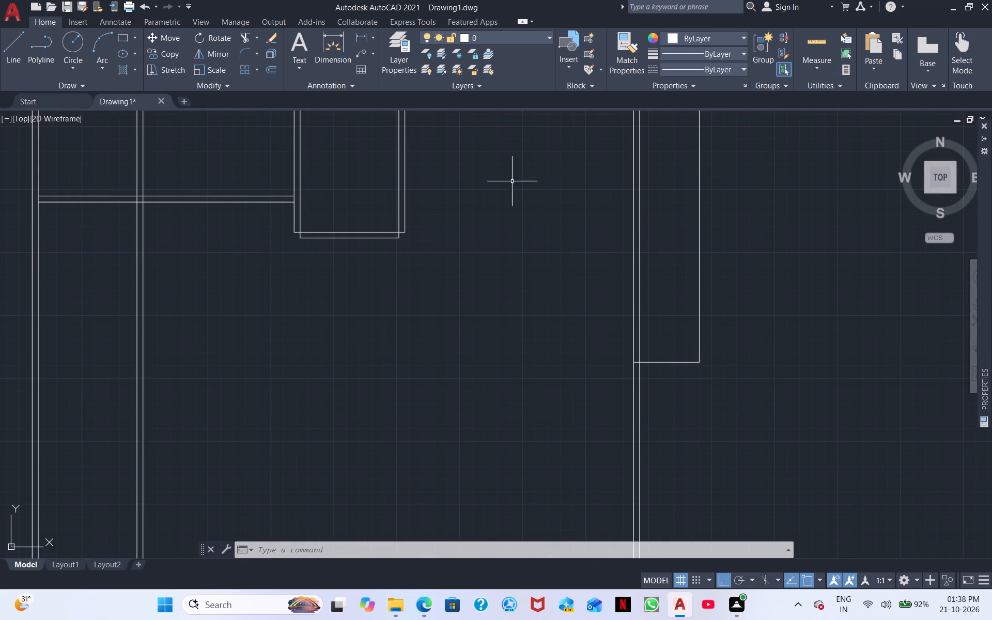
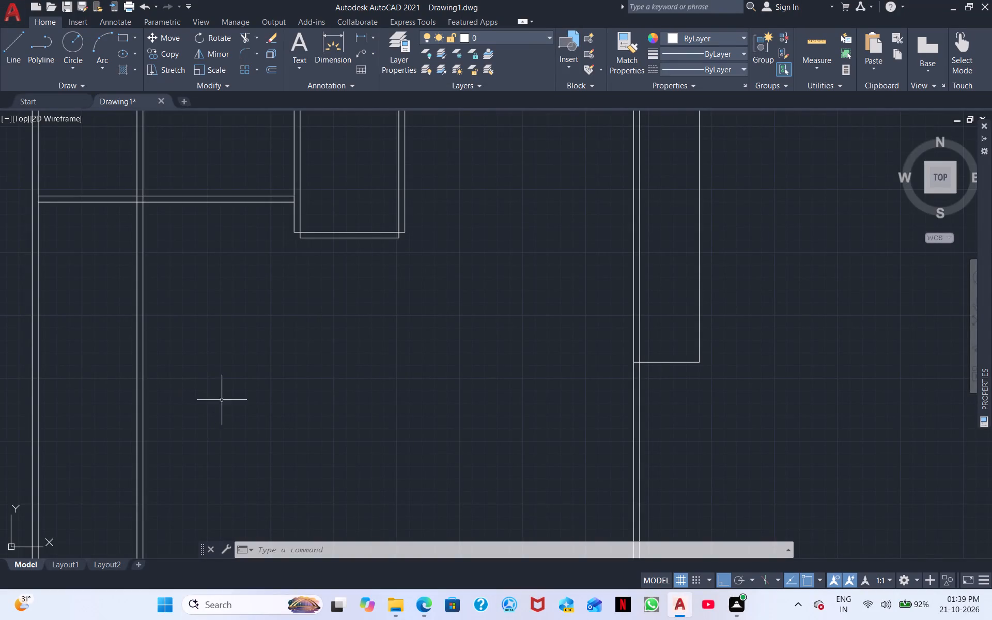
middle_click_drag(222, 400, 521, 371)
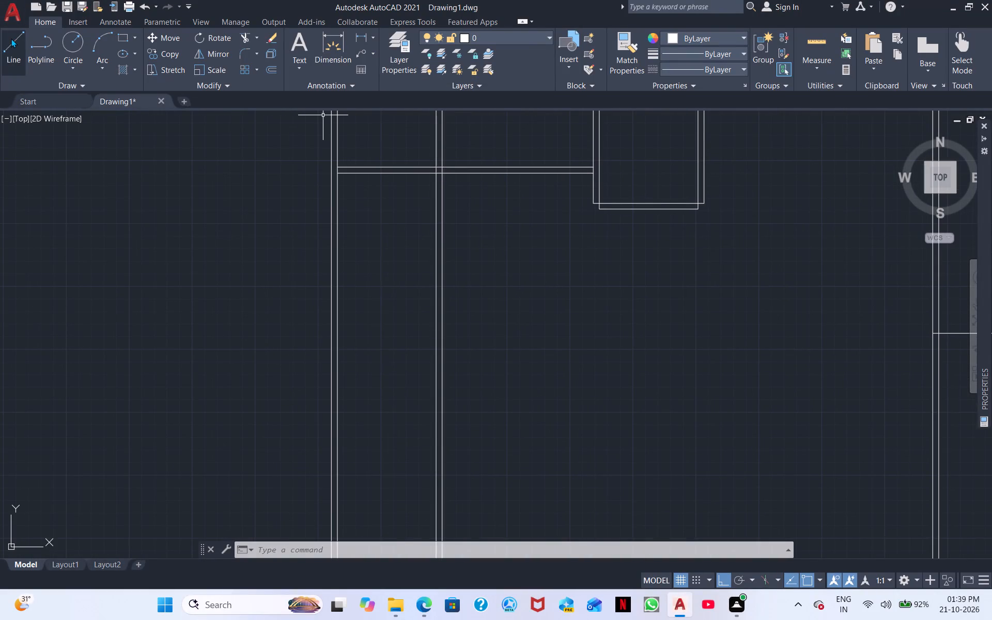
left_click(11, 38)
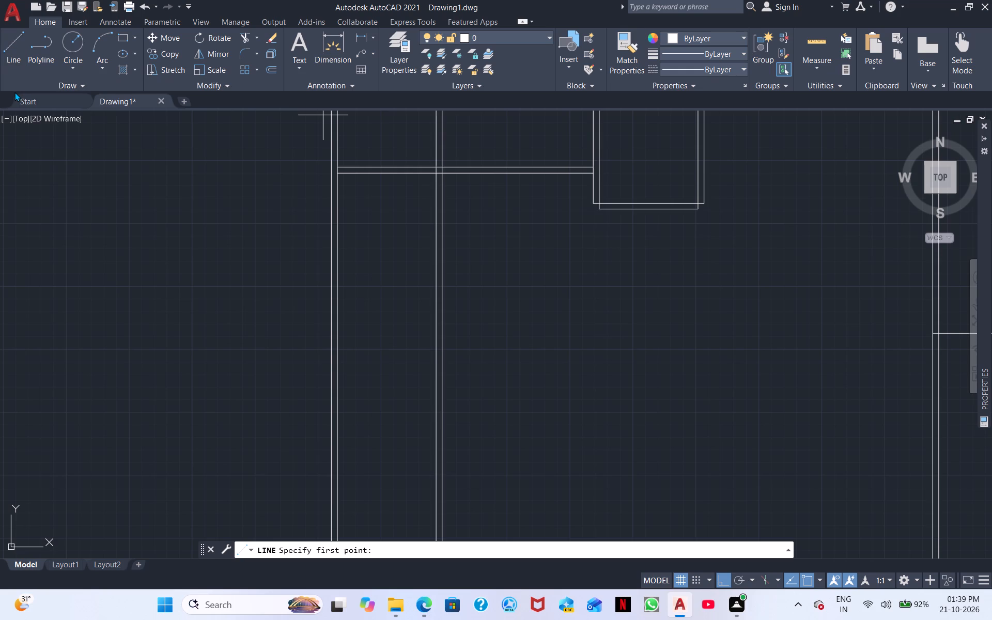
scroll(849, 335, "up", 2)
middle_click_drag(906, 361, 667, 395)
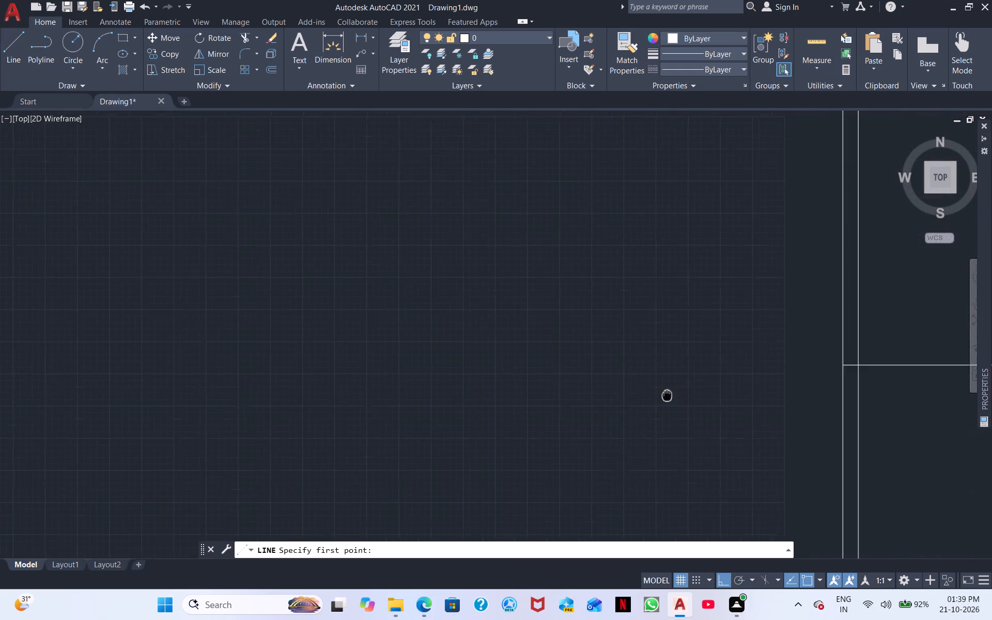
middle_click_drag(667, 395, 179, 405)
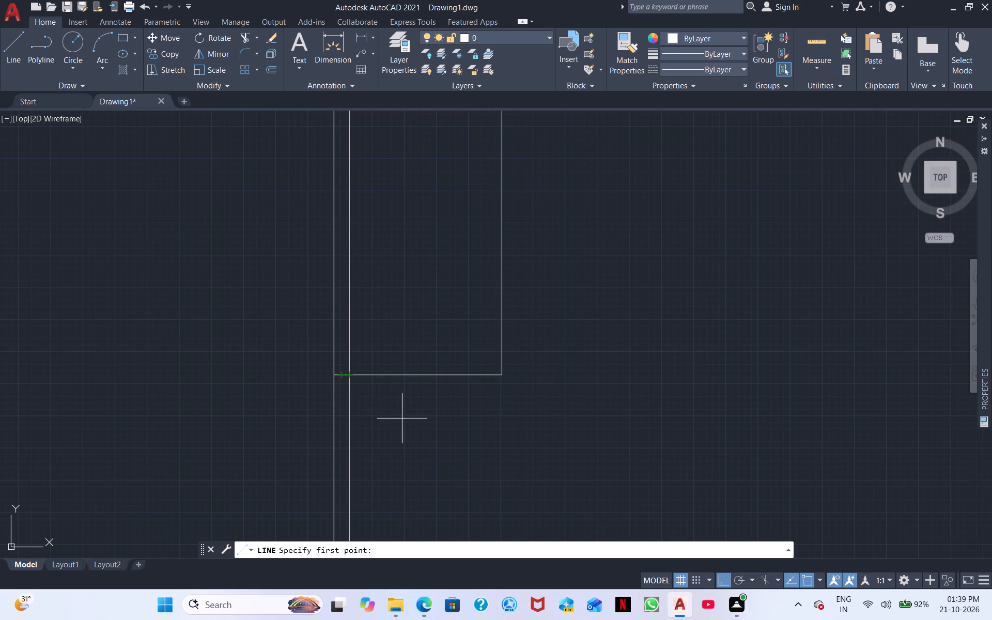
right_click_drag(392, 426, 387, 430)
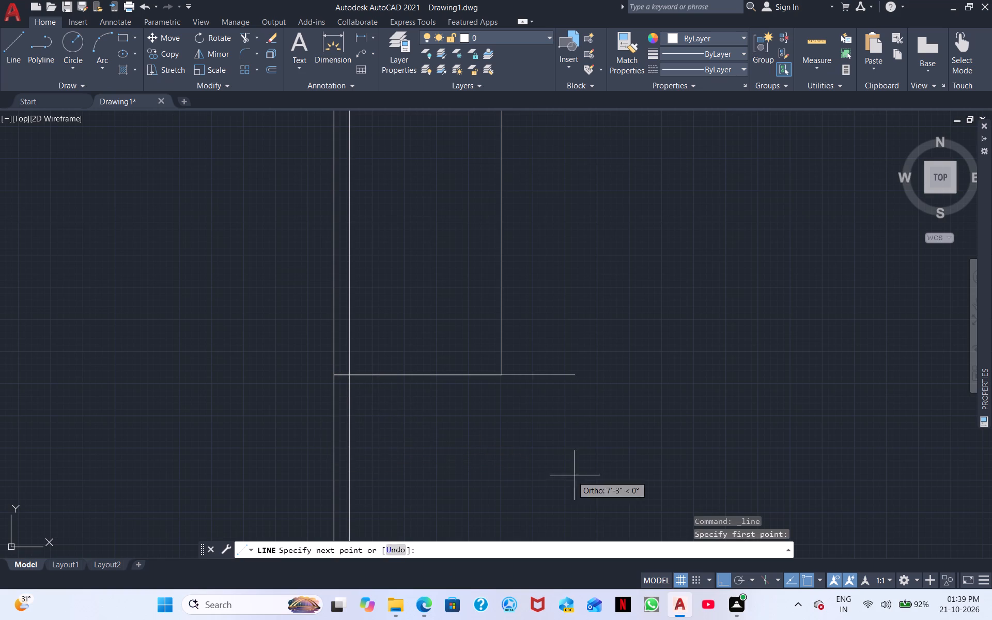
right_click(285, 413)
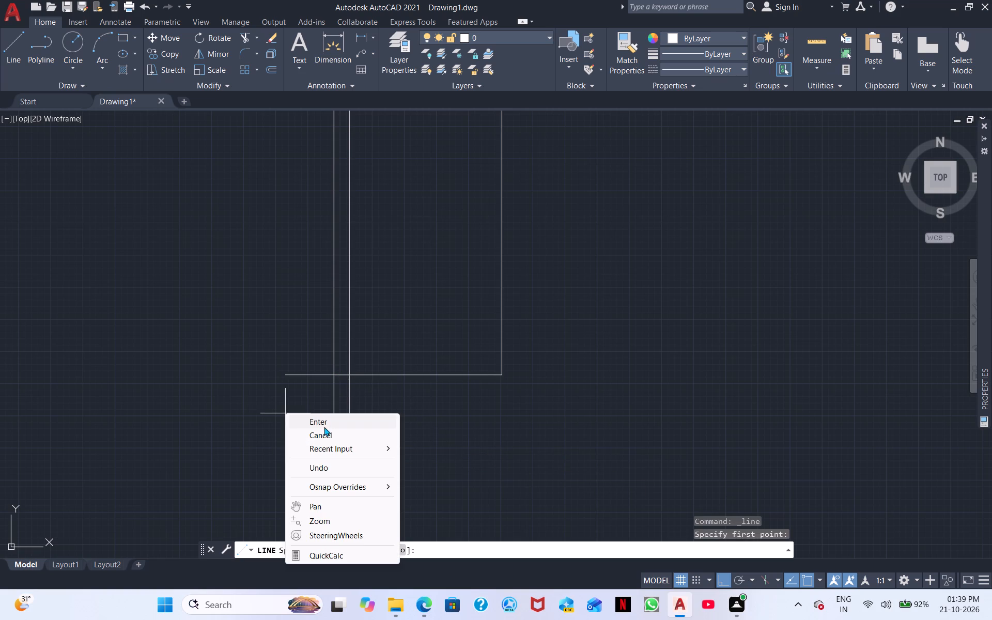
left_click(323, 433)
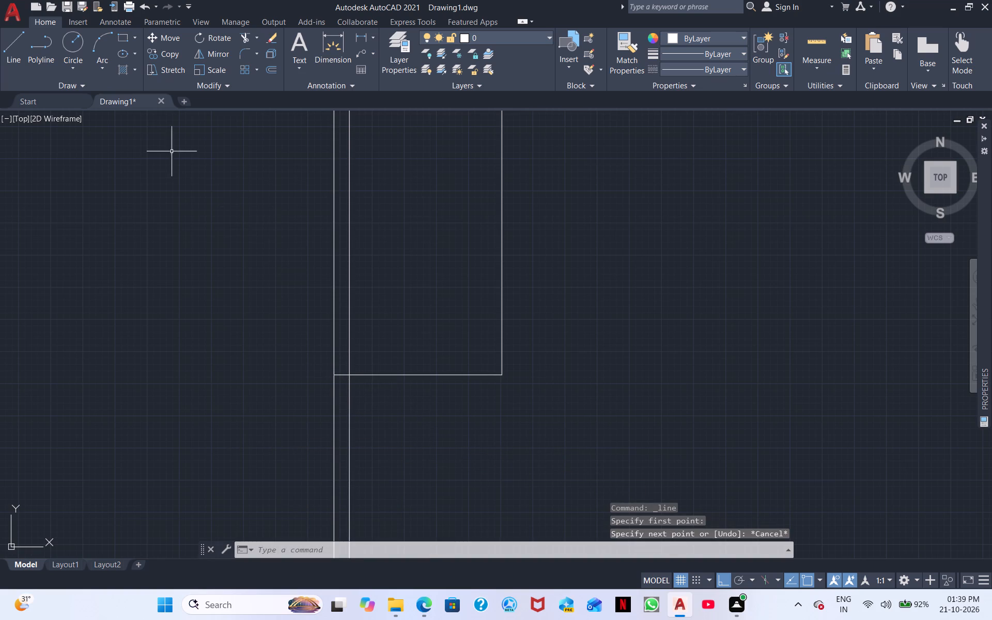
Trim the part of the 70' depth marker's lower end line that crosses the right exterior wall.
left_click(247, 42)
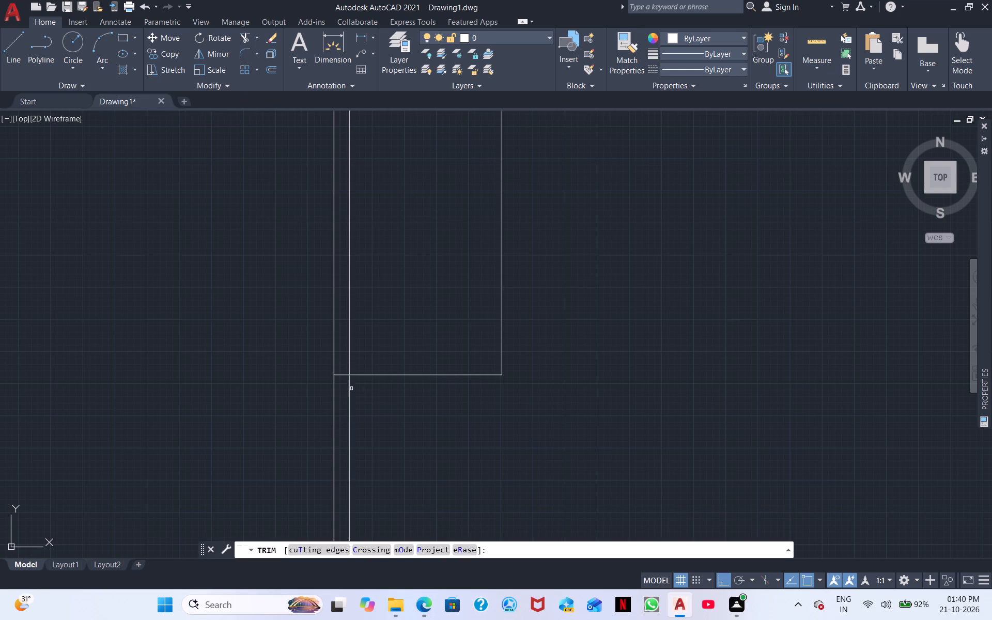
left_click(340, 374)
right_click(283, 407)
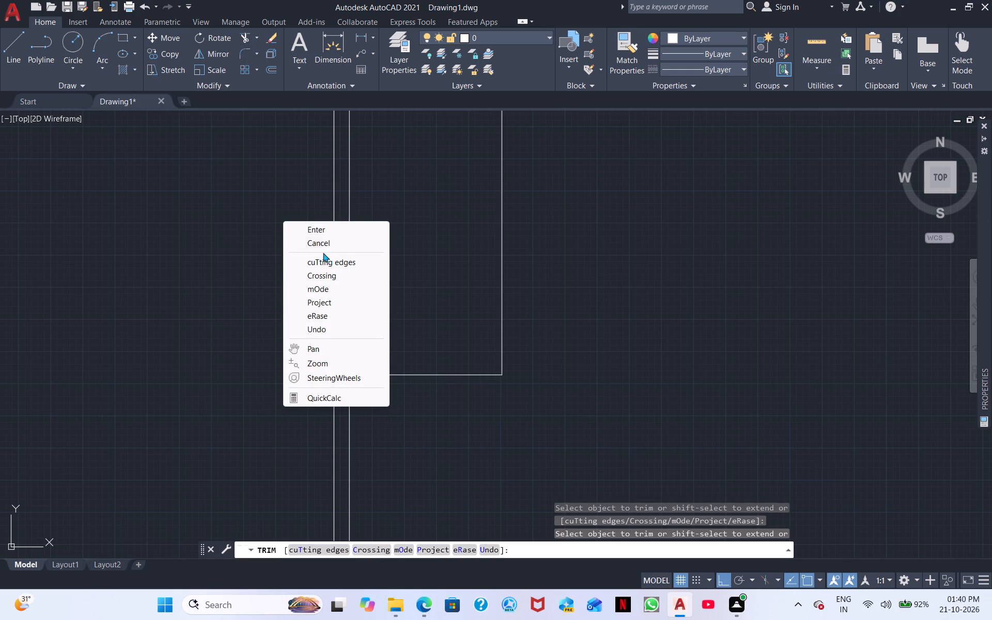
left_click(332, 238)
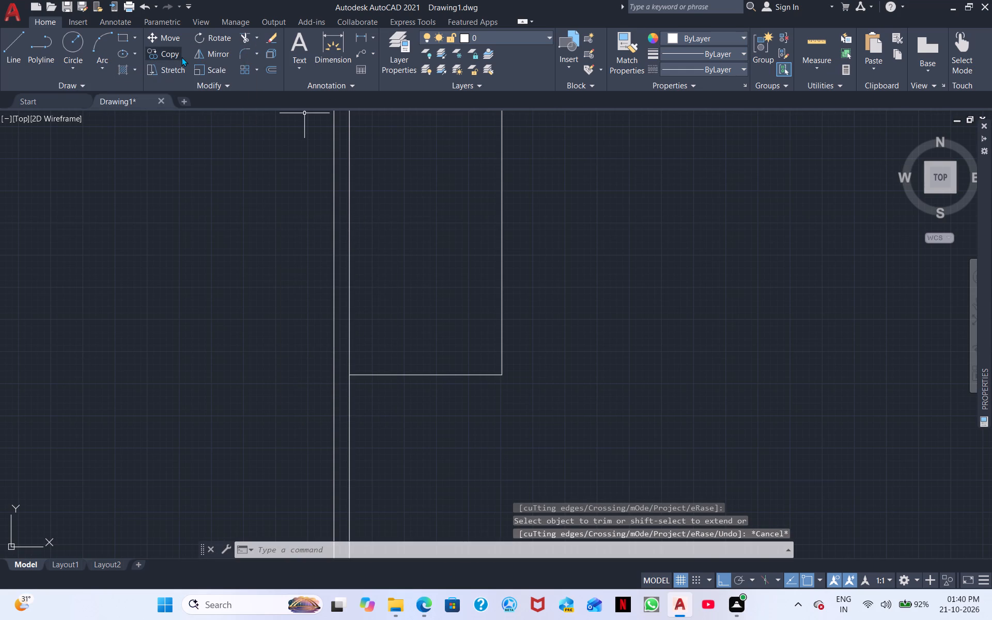
Draw a horizontal line from the right exterior wall's outer face at the 70' depth mark to the left exterior wall's outer face.
left_click(11, 49)
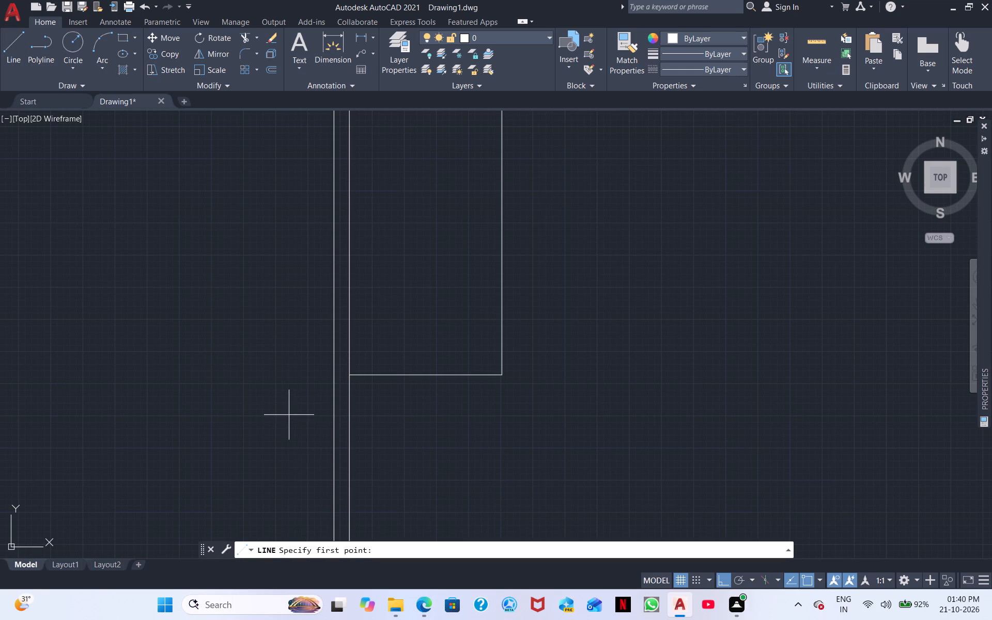
left_click(347, 374)
middle_click_drag(261, 385, 670, 376)
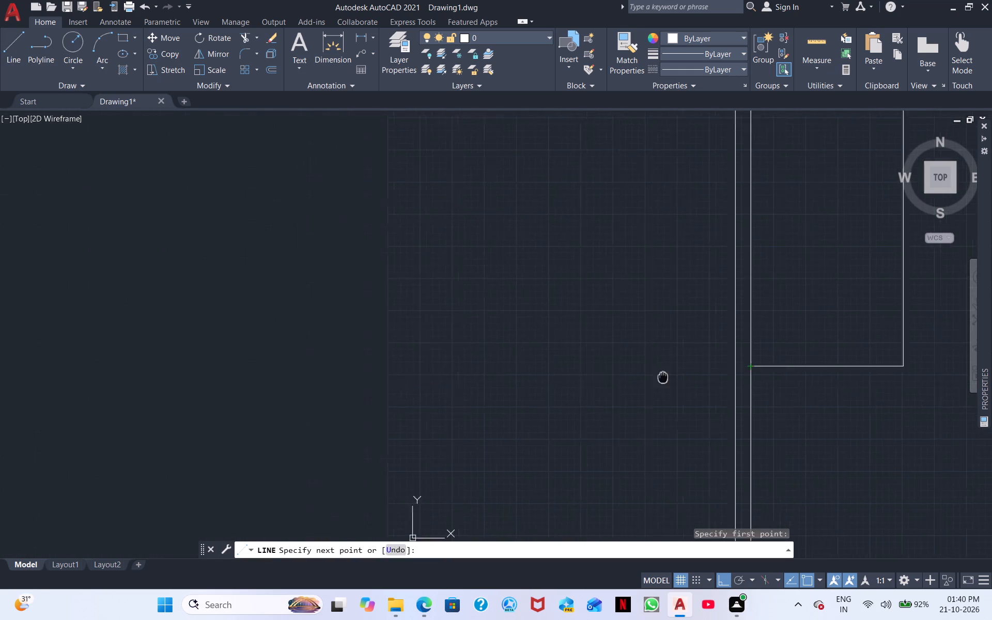
middle_click_drag(670, 376, 891, 368)
scroll(886, 372, "down", 1)
middle_click_drag(263, 386, 588, 422)
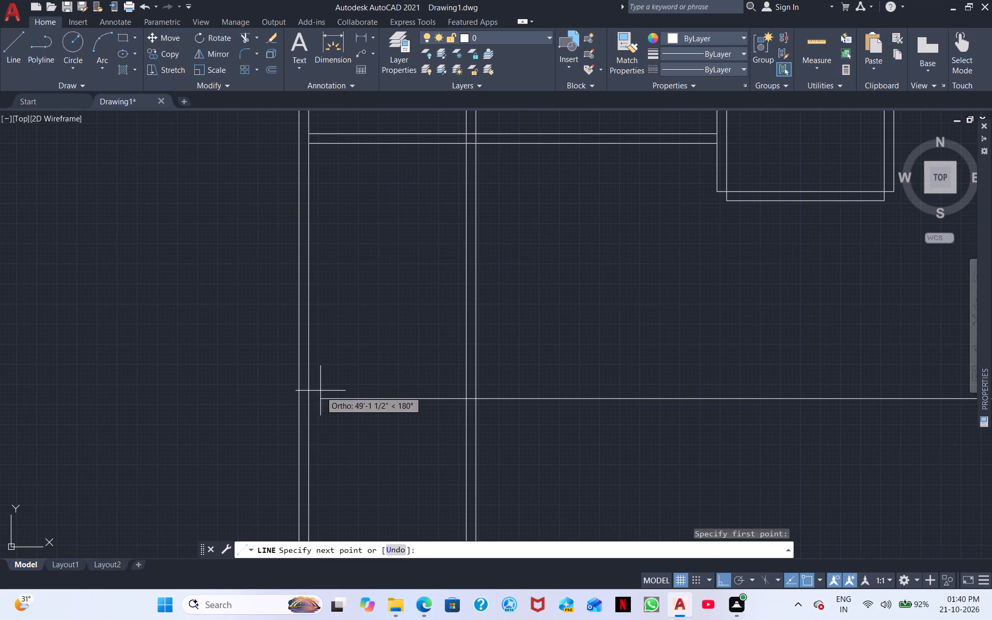
left_click(306, 398)
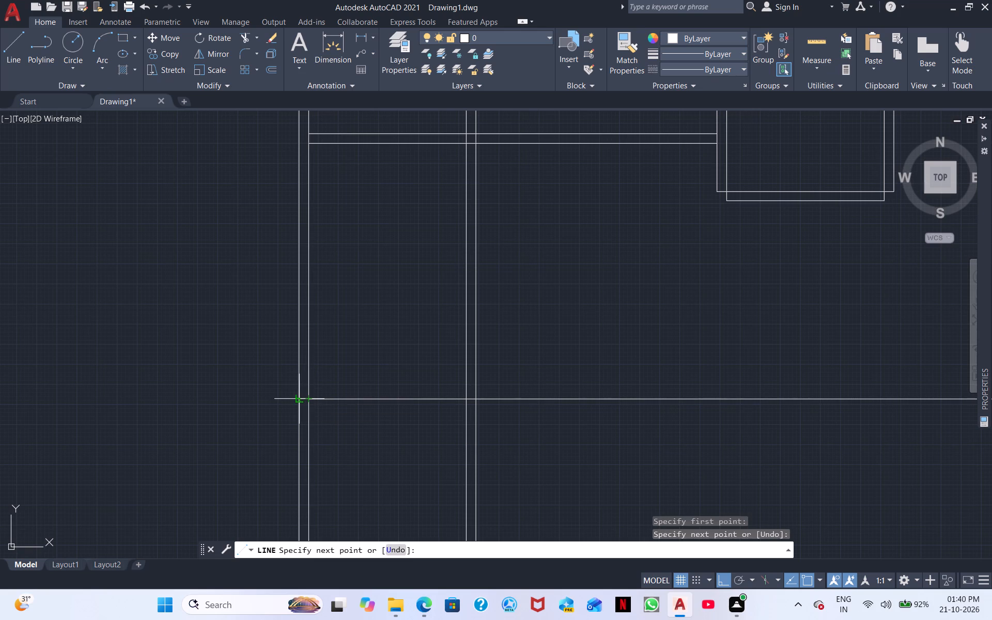
left_click(298, 399)
right_click(354, 379)
left_click(393, 400)
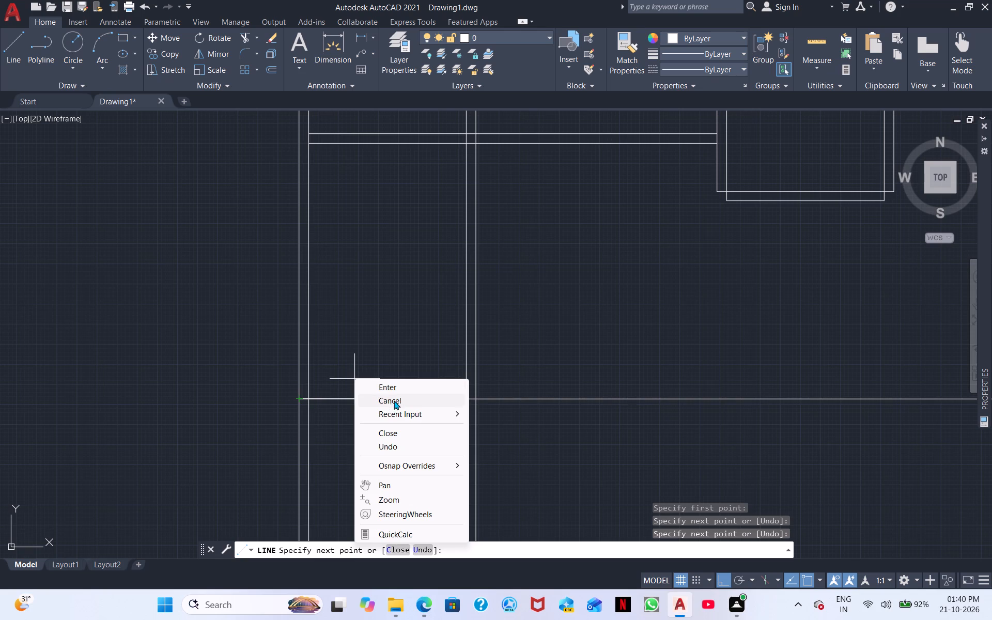
Offset both segments of the new bottom wall line 6" upward, into the plan.
type("O")
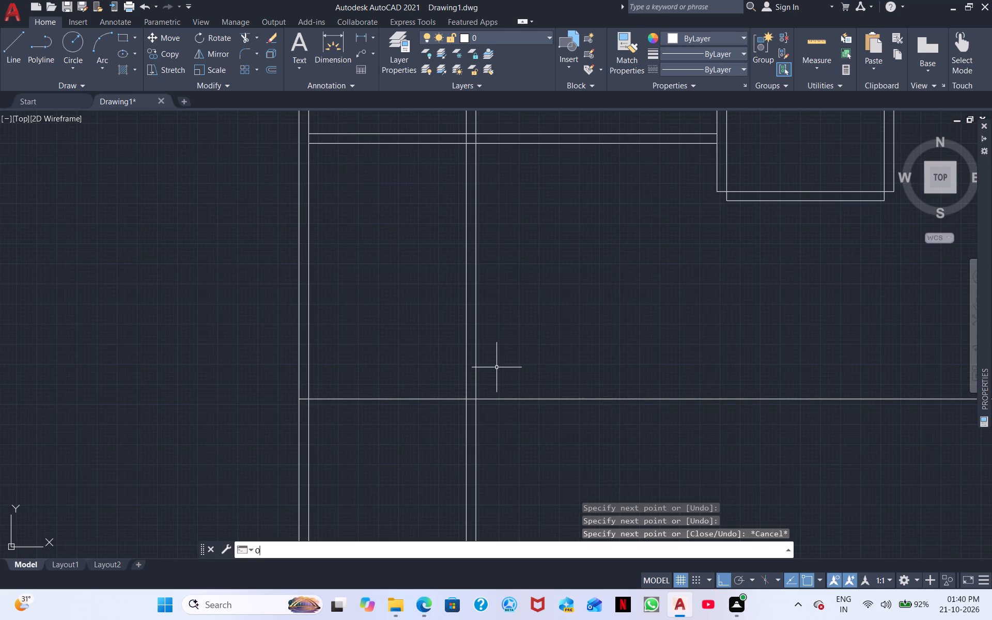
key("space")
type("6\"")
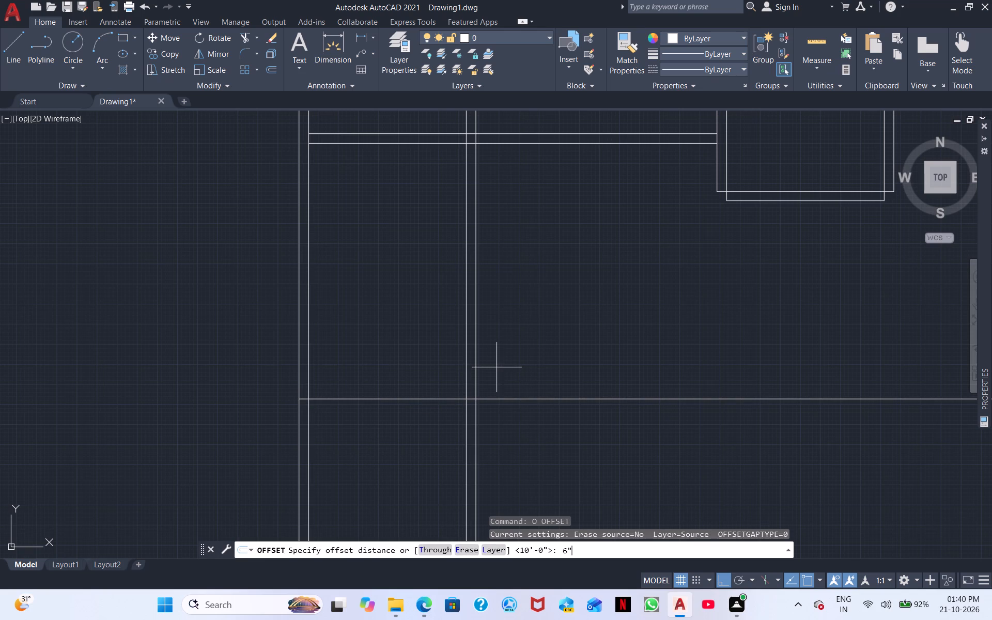
key("Return")
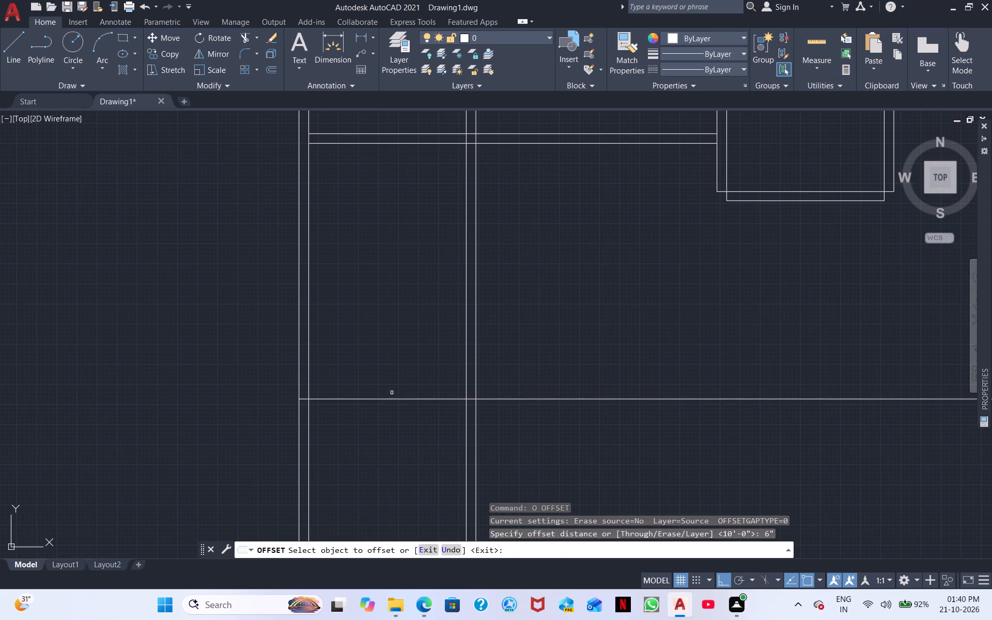
left_click(386, 399)
left_click(388, 388)
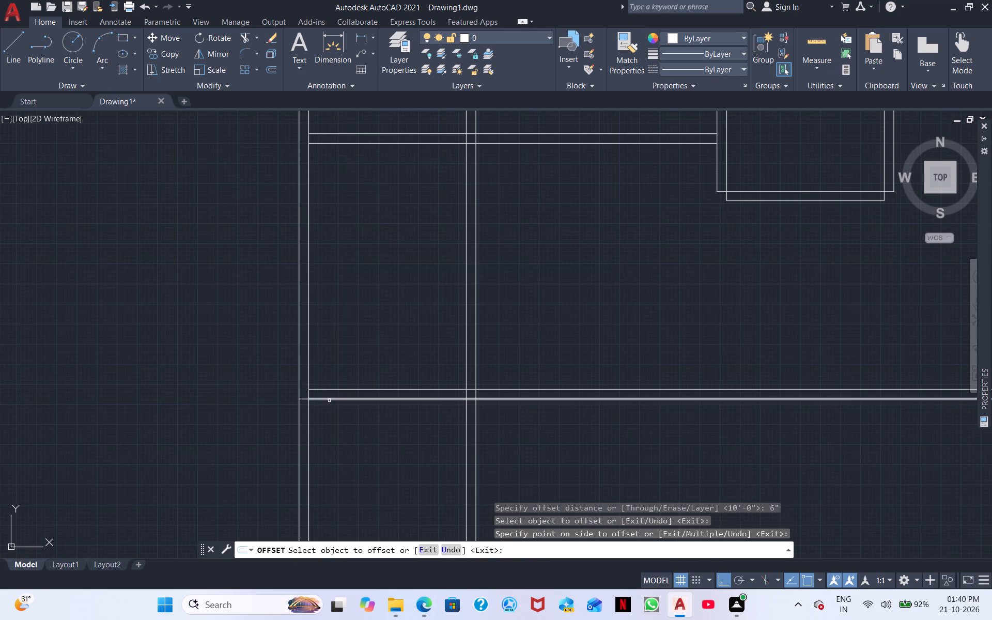
left_click(305, 398)
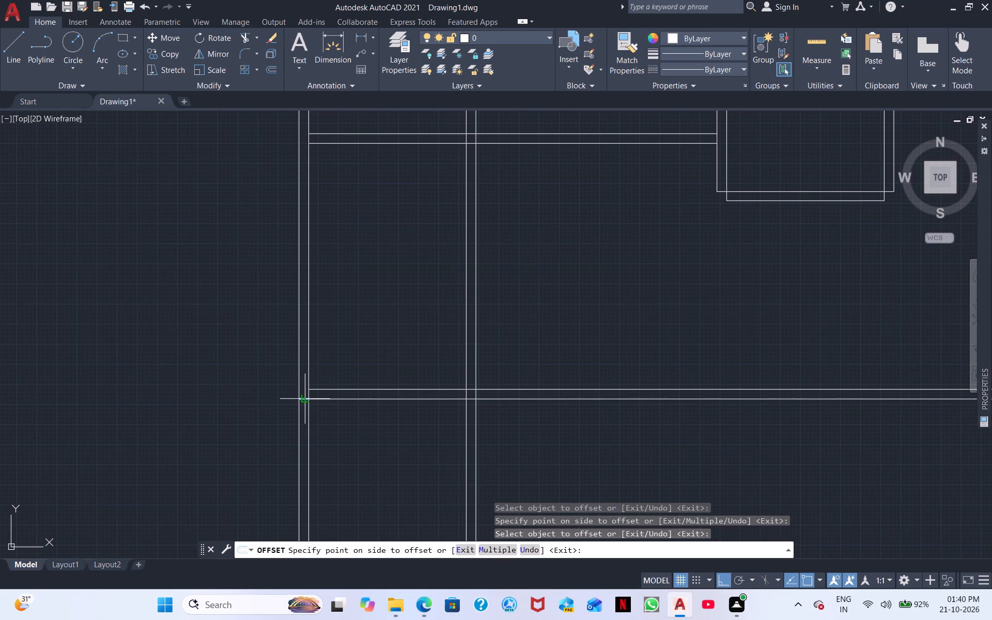
left_click(299, 383)
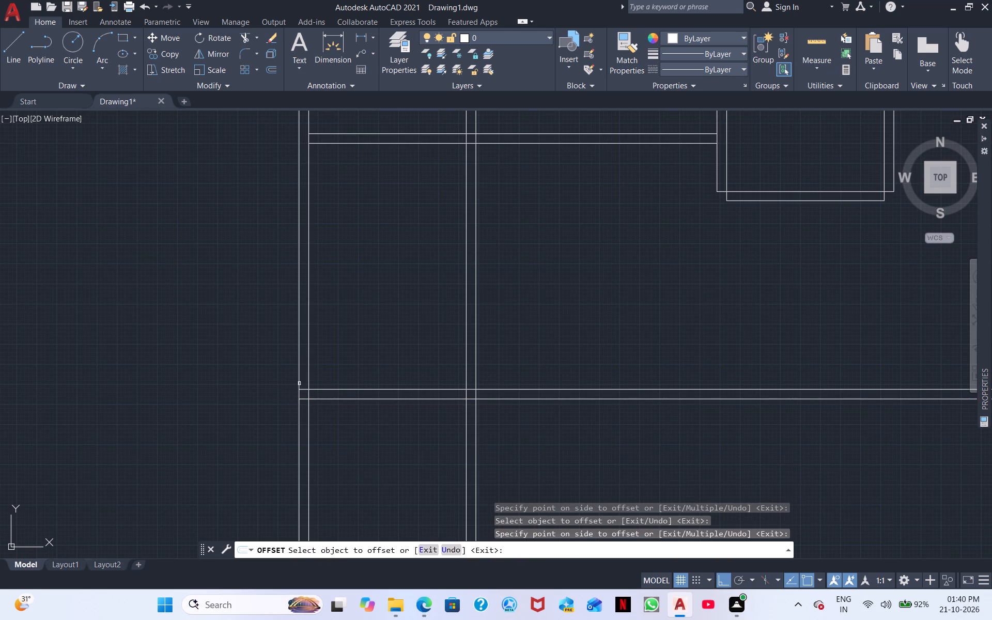
middle_click_drag(417, 402, 0, 482)
middle_click_drag(419, 466, 159, 464)
right_click(643, 423)
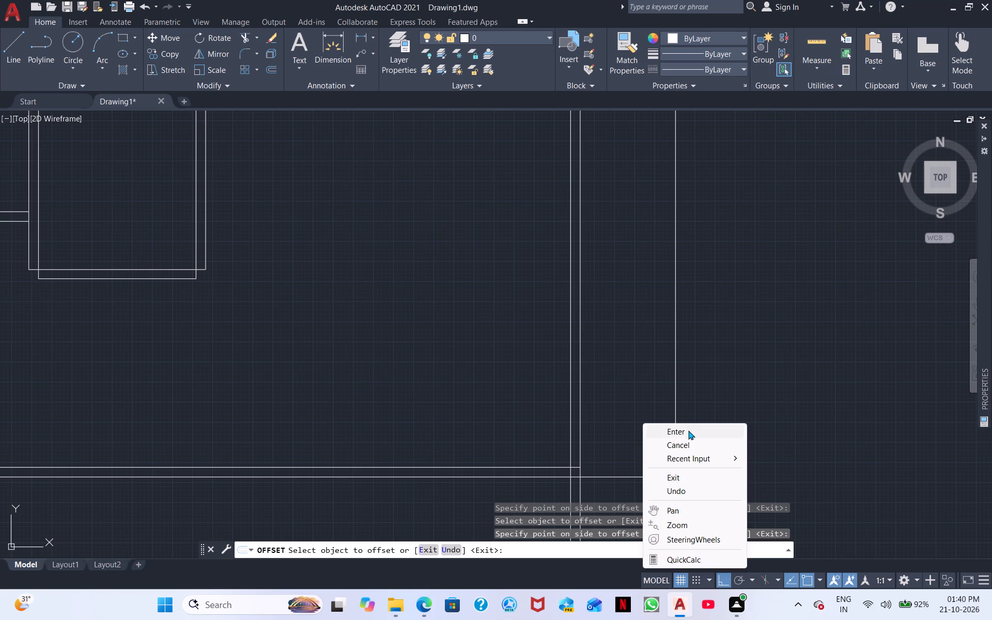
left_click(688, 430)
Erase the 70' depth reference line and its upper and lower end lines outside the right exterior wall.
left_click(663, 479)
left_click(631, 446)
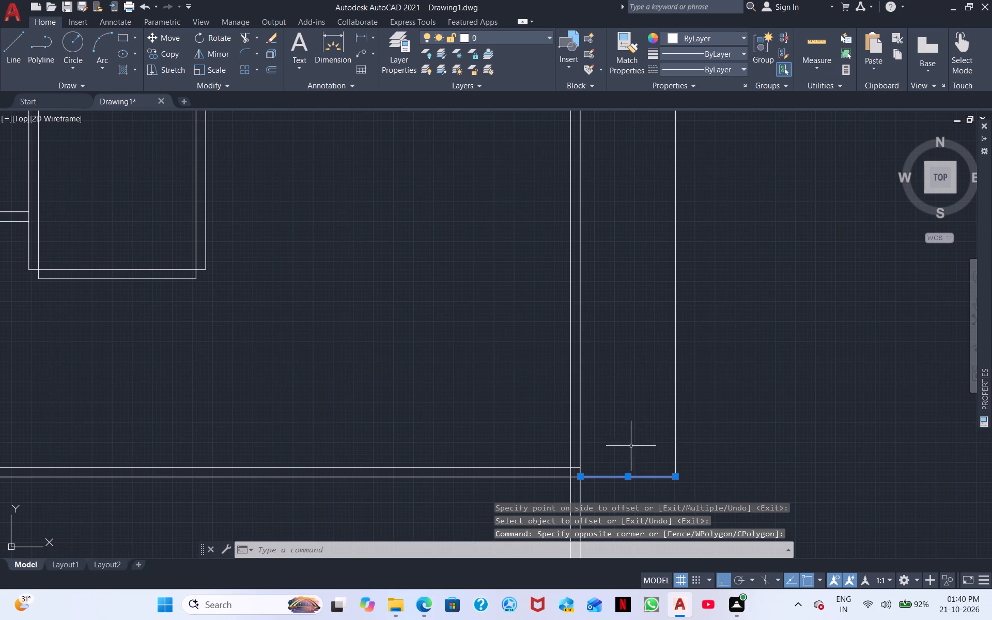
left_click_drag(691, 425, 665, 404)
left_click(636, 379)
scroll(631, 375, "down", 3)
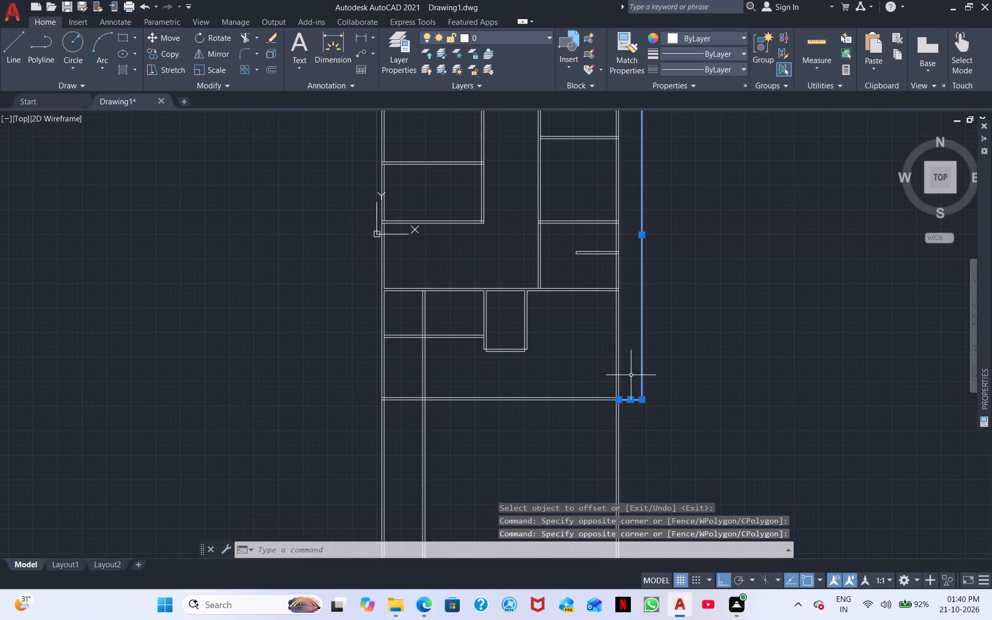
middle_click_drag(639, 367, 703, 580)
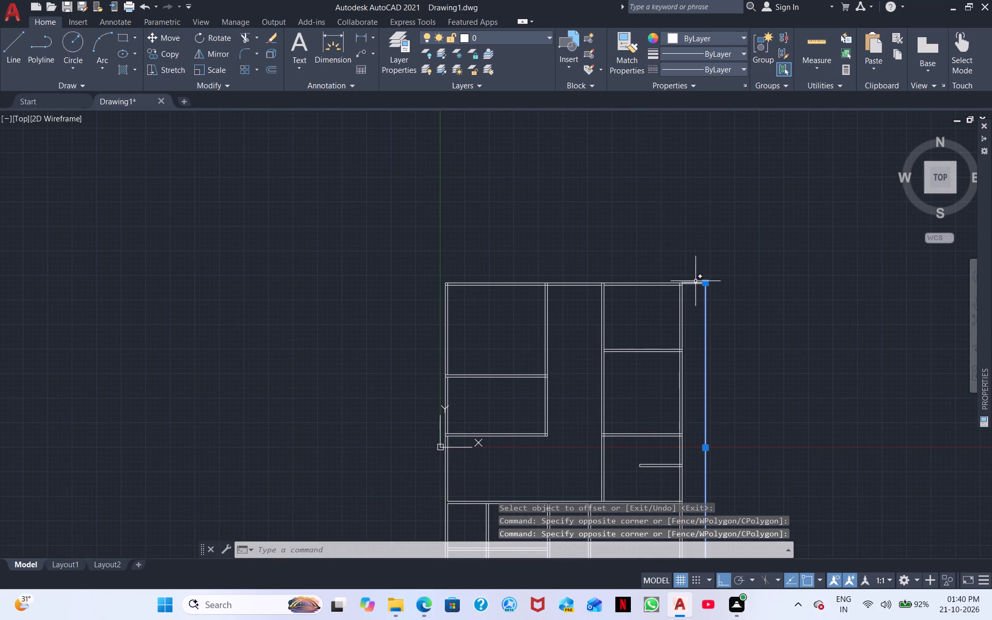
left_click(695, 281)
right_click(759, 294)
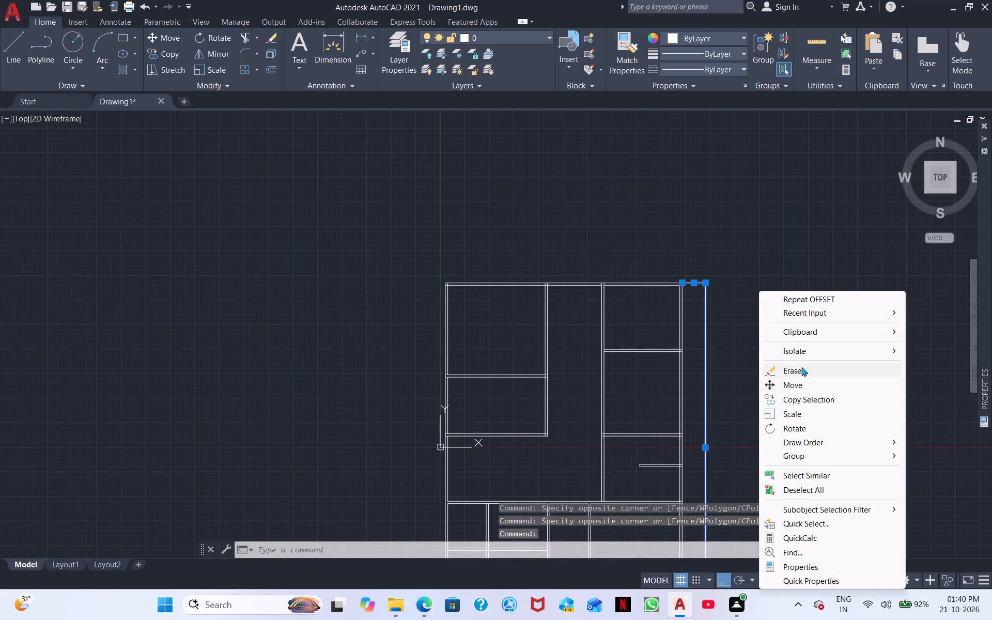
left_click(801, 367)
Trim all exterior wall and partition lines that extend below the new bottom wall.
middle_click_drag(738, 401, 770, 233)
middle_click_drag(827, 358, 838, 297)
middle_click_drag(627, 486, 657, 409)
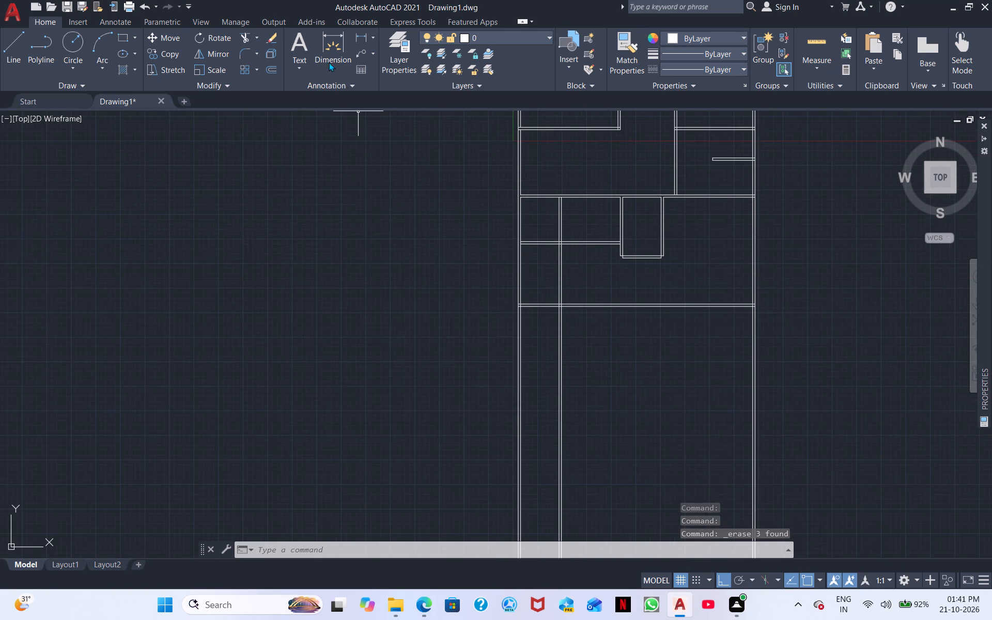
left_click(240, 42)
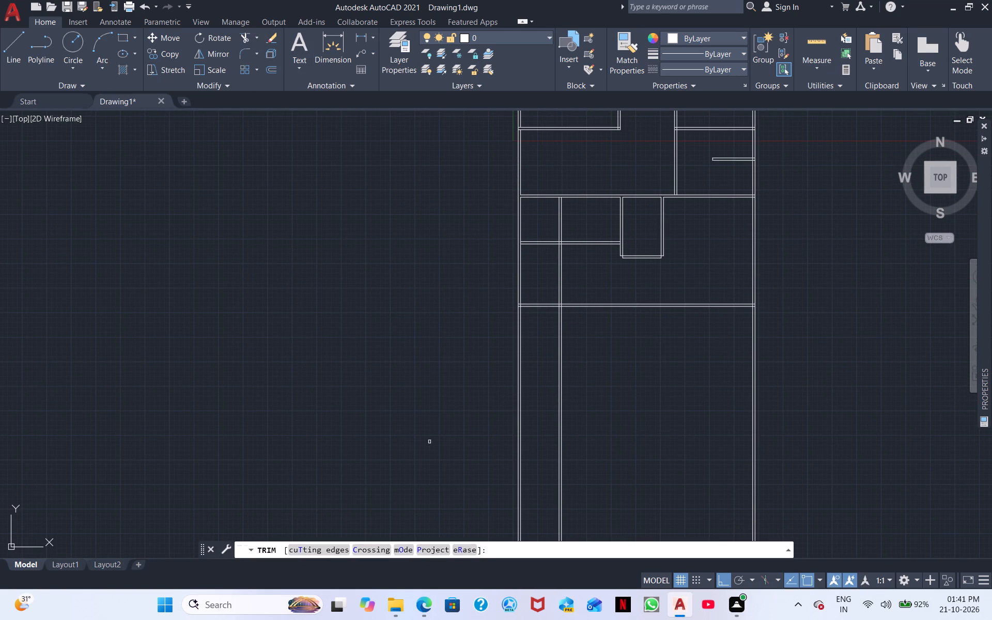
left_click_drag(426, 433, 885, 429)
Trim the lower-left horizontal partition between the left exterior wall and vertical partition, and the vertical partition below it, including stubs in the bottom wall.
middle_click_drag(779, 420, 780, 549)
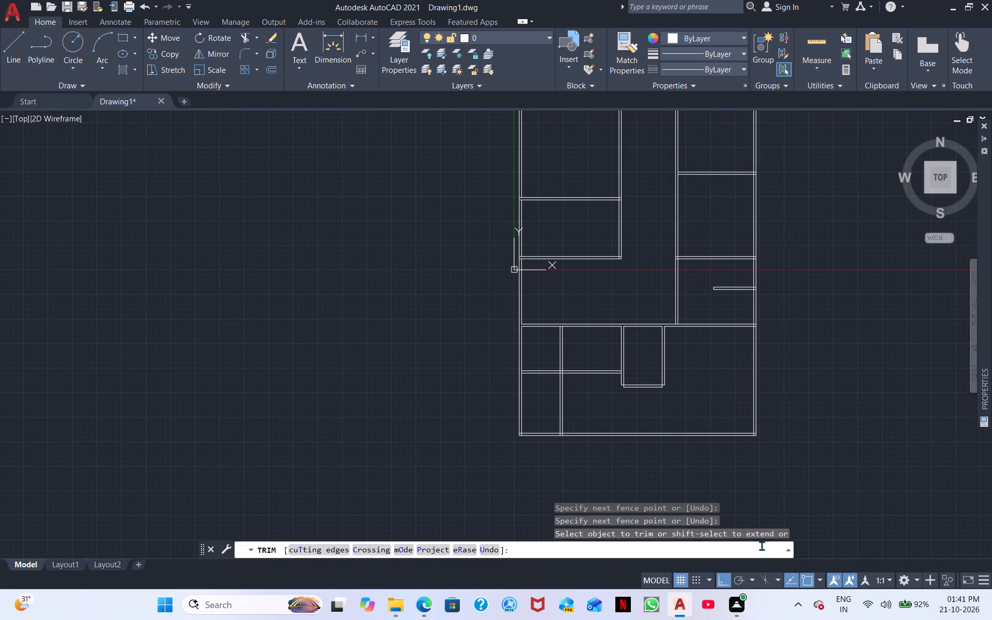
scroll(560, 473, "up", 1)
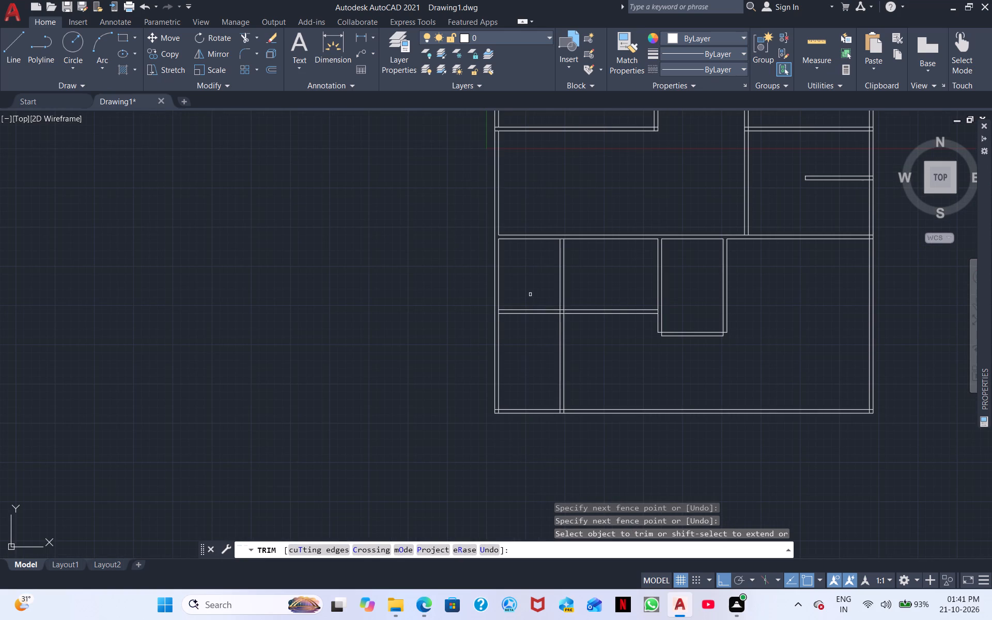
left_click_drag(530, 289, 585, 359)
scroll(576, 361, "up", 2)
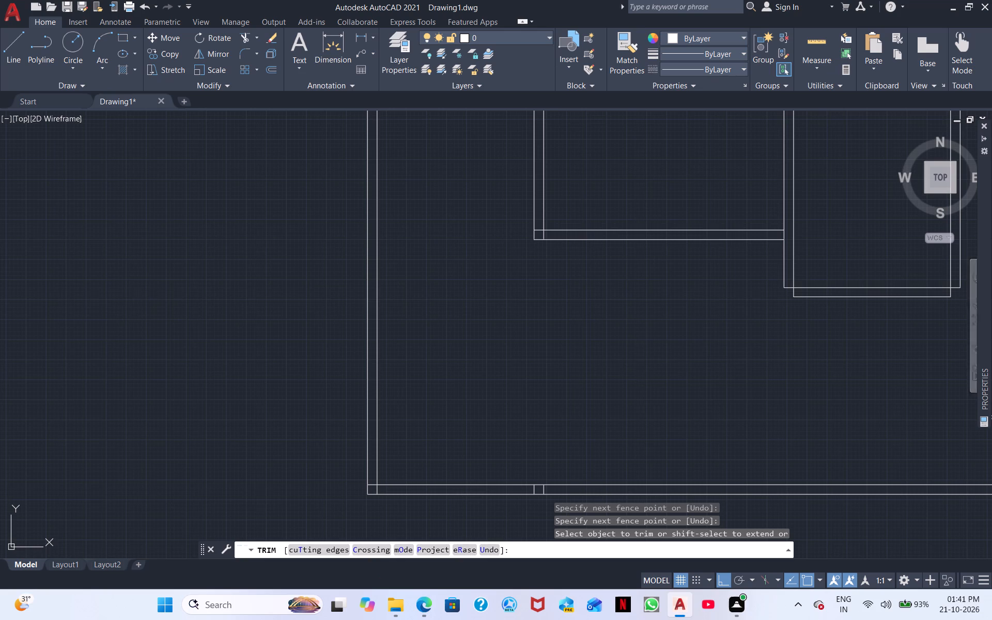
middle_click_drag(561, 397, 467, 316)
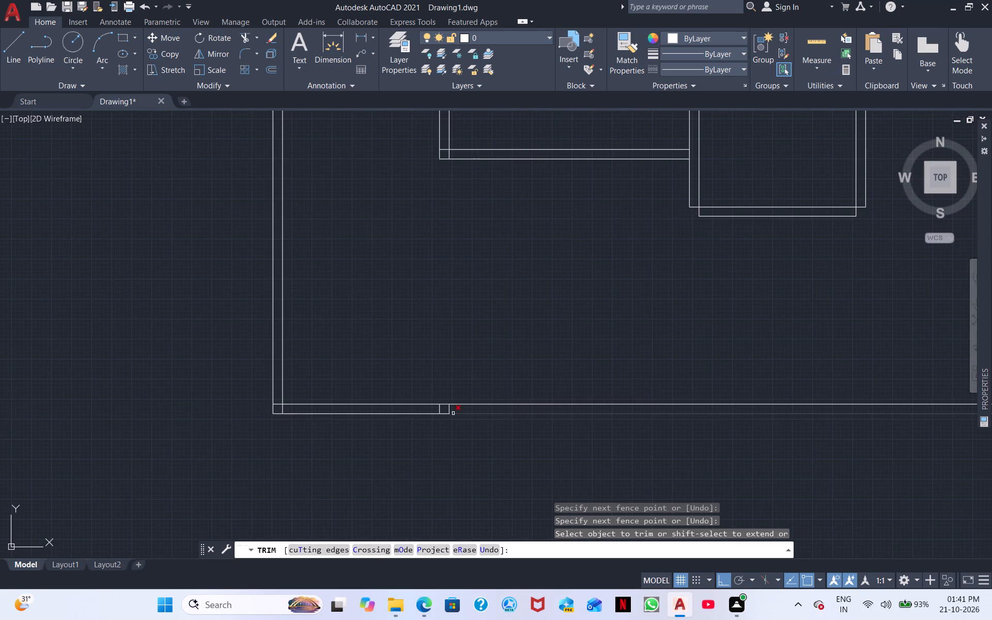
left_click(447, 411)
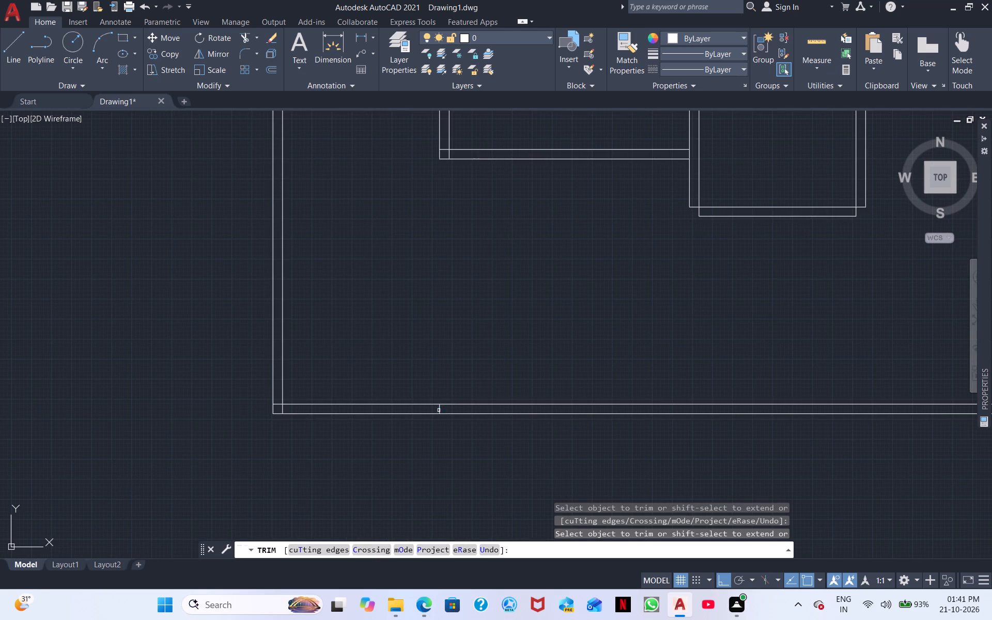
left_click(438, 409)
Trim the overlapping inner wall lines at the plan's bottom-left and bottom-right exterior corners.
scroll(258, 421, "up", 3)
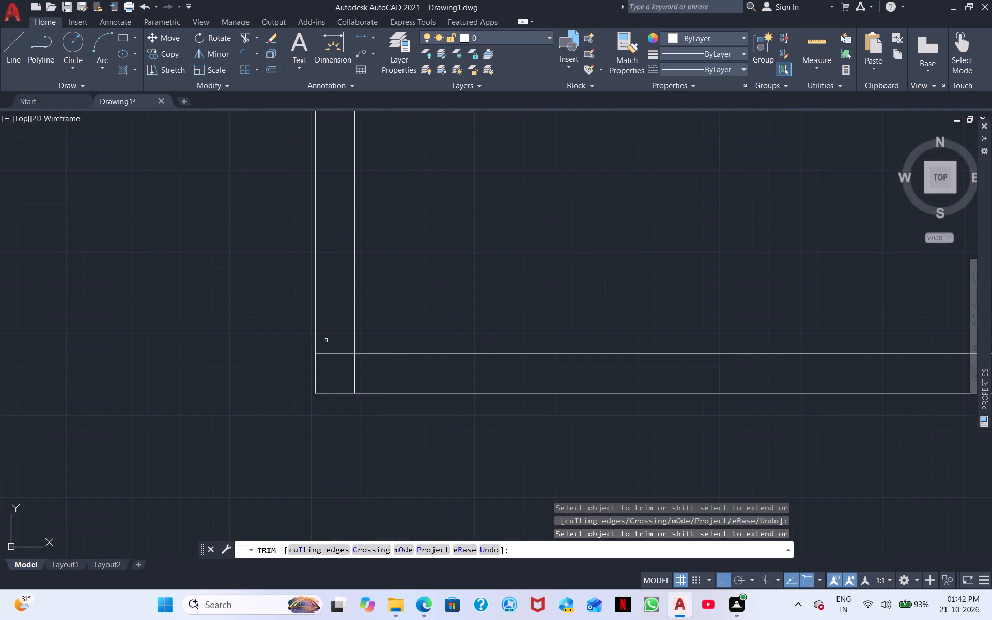
left_click_drag(331, 332, 394, 374)
scroll(390, 373, "down", 2)
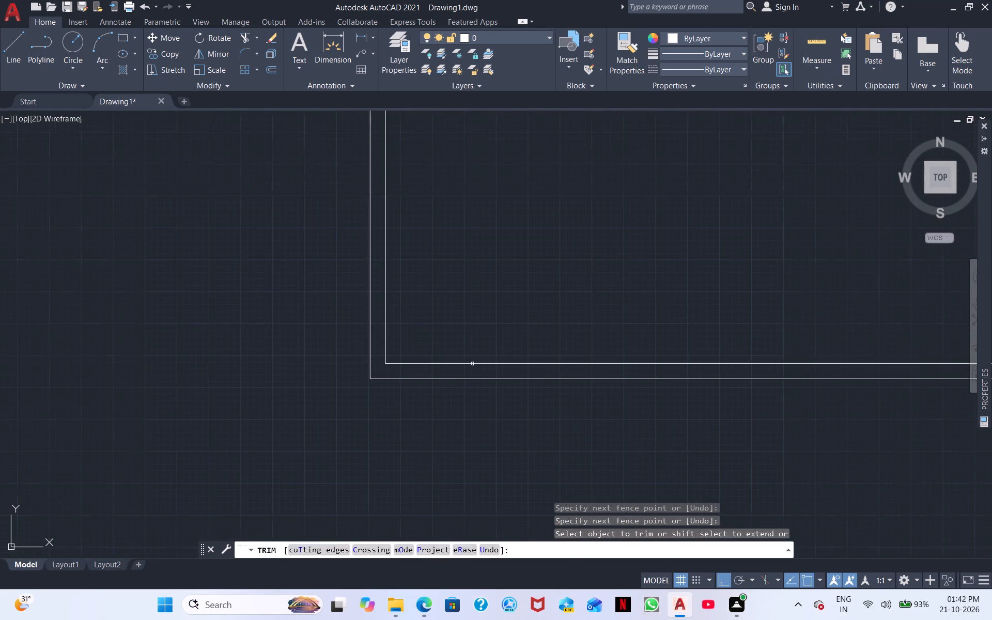
scroll(480, 364, "down", 2)
middle_click_drag(803, 421, 4, 458)
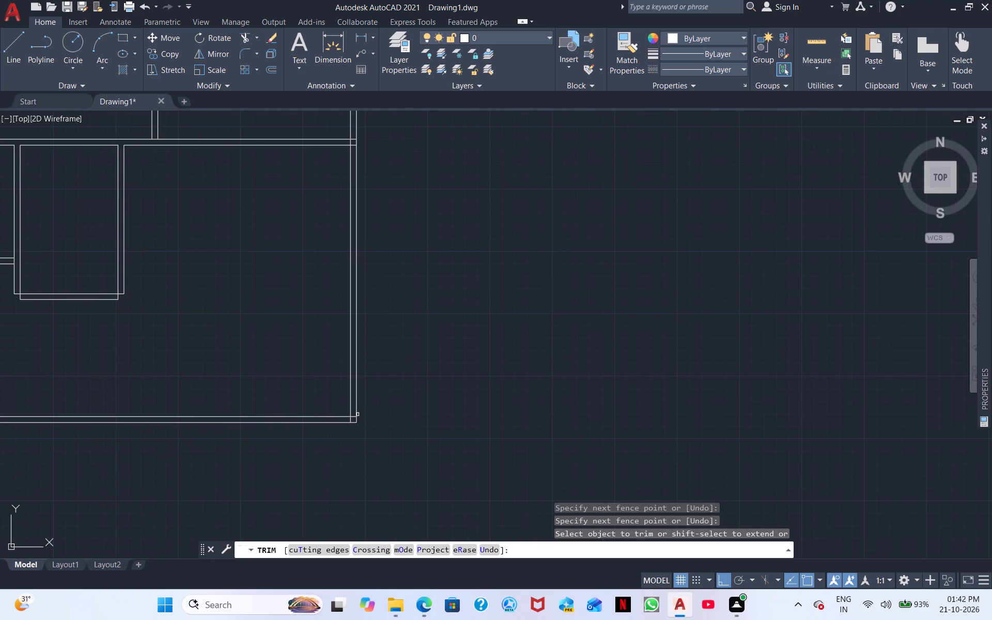
scroll(435, 429, "up", 3)
middle_click_drag(304, 446, 700, 389)
scroll(549, 406, "up", 2)
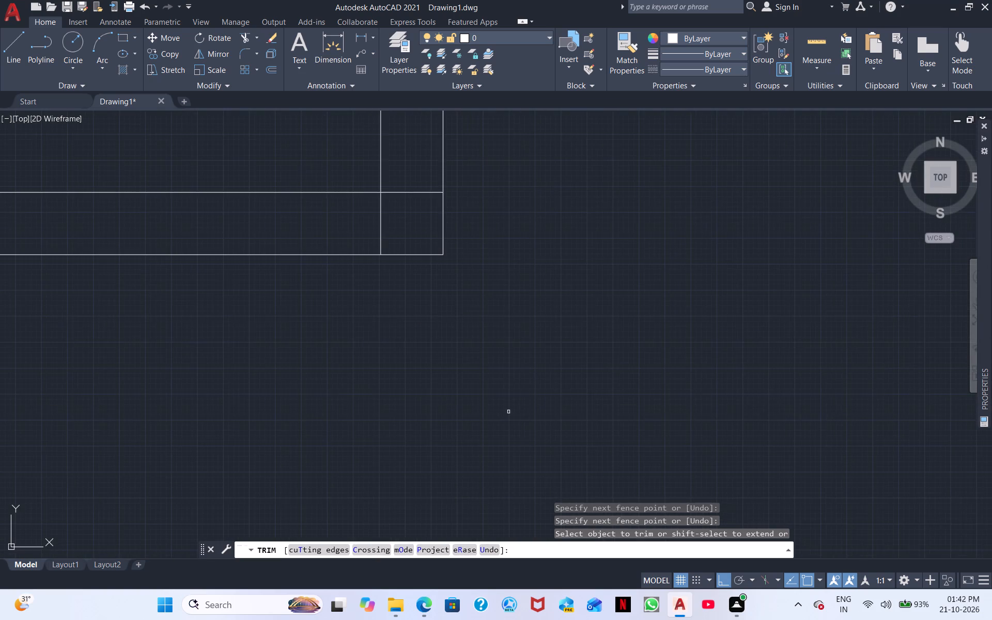
middle_click_drag(555, 450, 718, 500)
left_click_drag(469, 276, 572, 271)
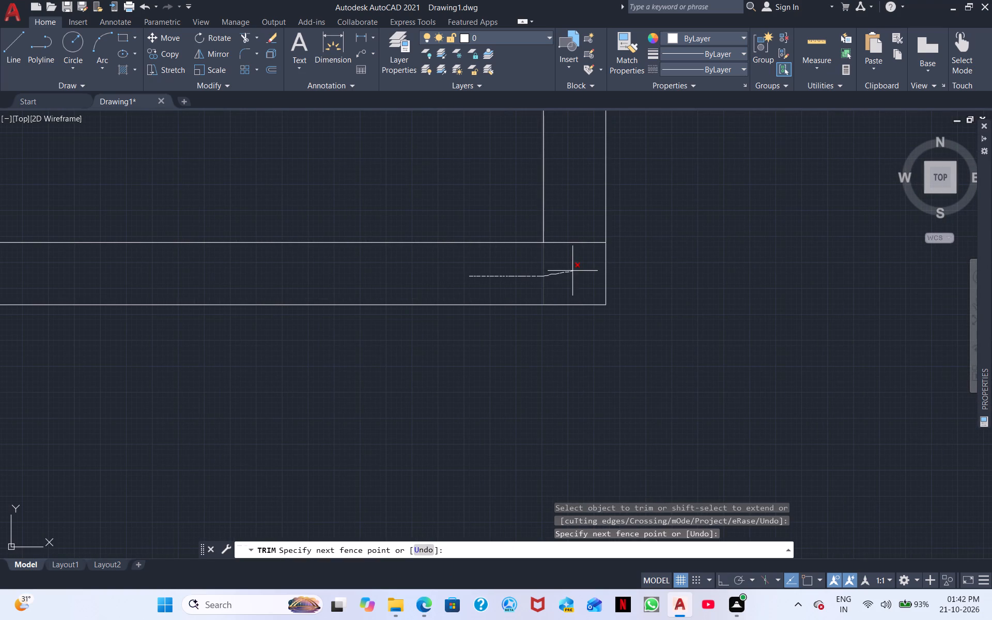
left_click_drag(572, 271, 584, 218)
scroll(571, 223, "down", 3)
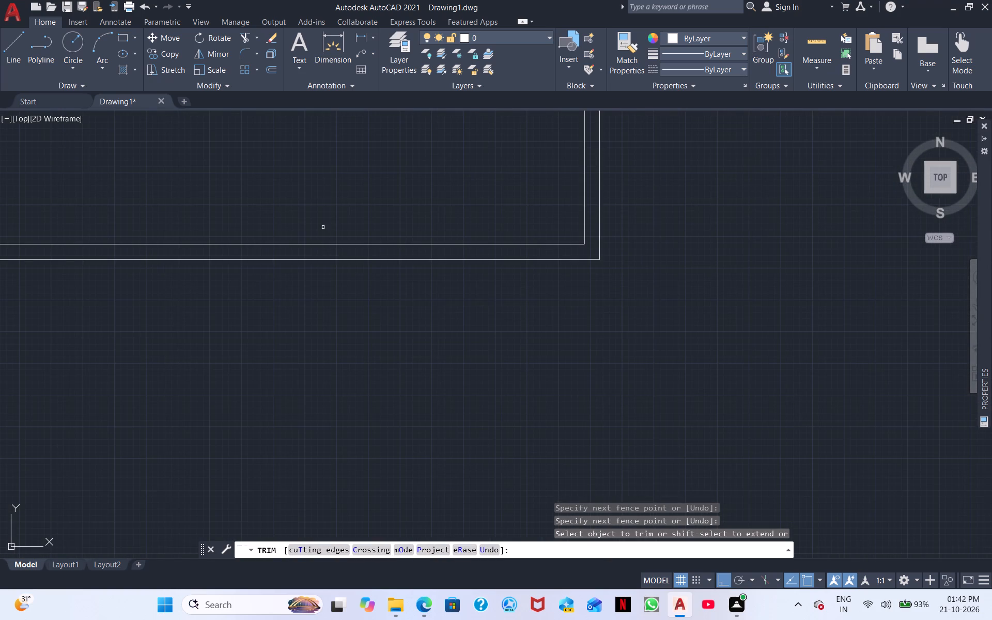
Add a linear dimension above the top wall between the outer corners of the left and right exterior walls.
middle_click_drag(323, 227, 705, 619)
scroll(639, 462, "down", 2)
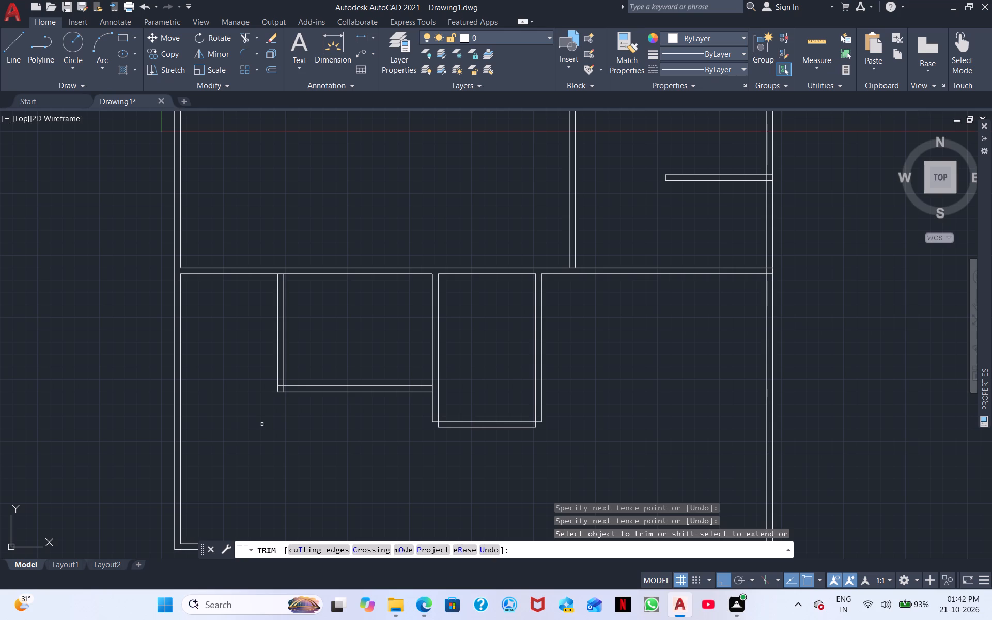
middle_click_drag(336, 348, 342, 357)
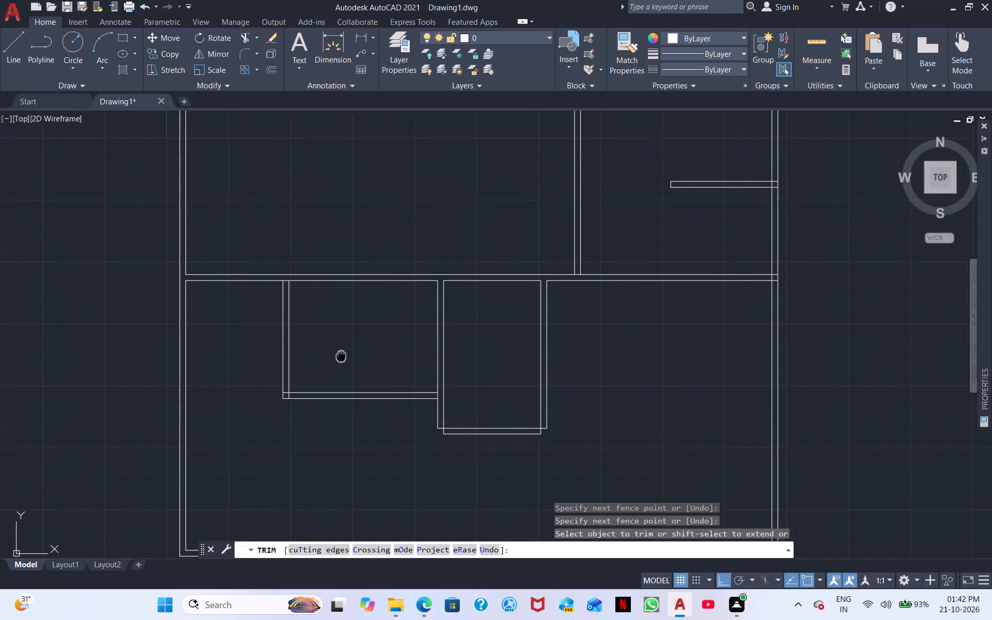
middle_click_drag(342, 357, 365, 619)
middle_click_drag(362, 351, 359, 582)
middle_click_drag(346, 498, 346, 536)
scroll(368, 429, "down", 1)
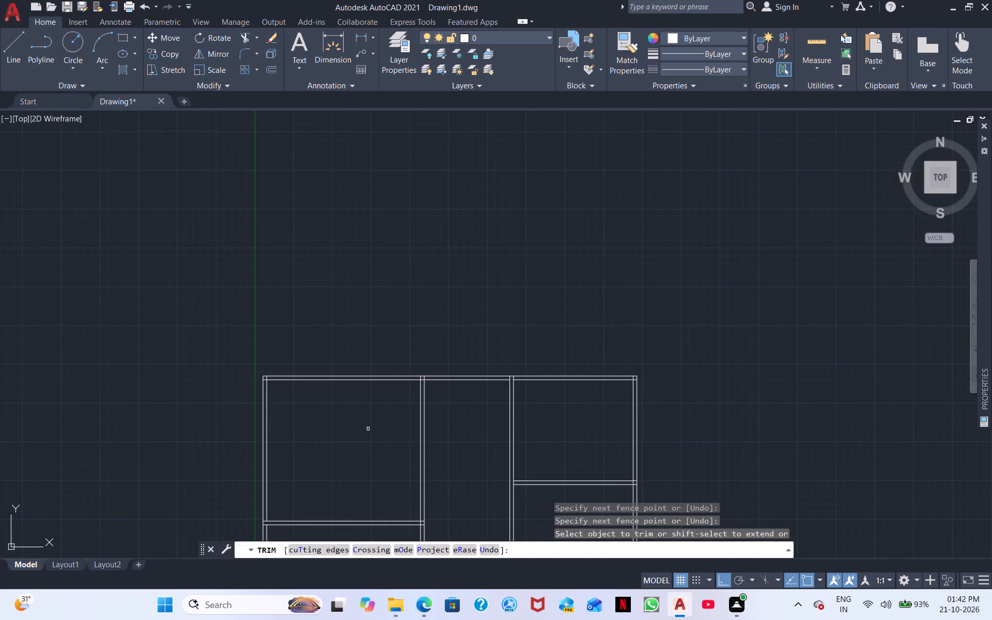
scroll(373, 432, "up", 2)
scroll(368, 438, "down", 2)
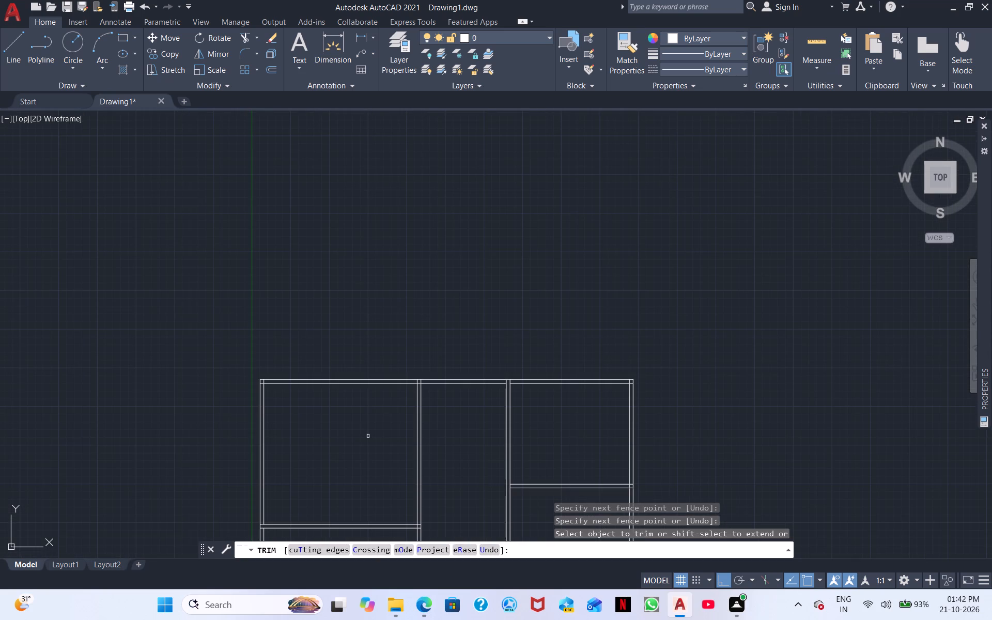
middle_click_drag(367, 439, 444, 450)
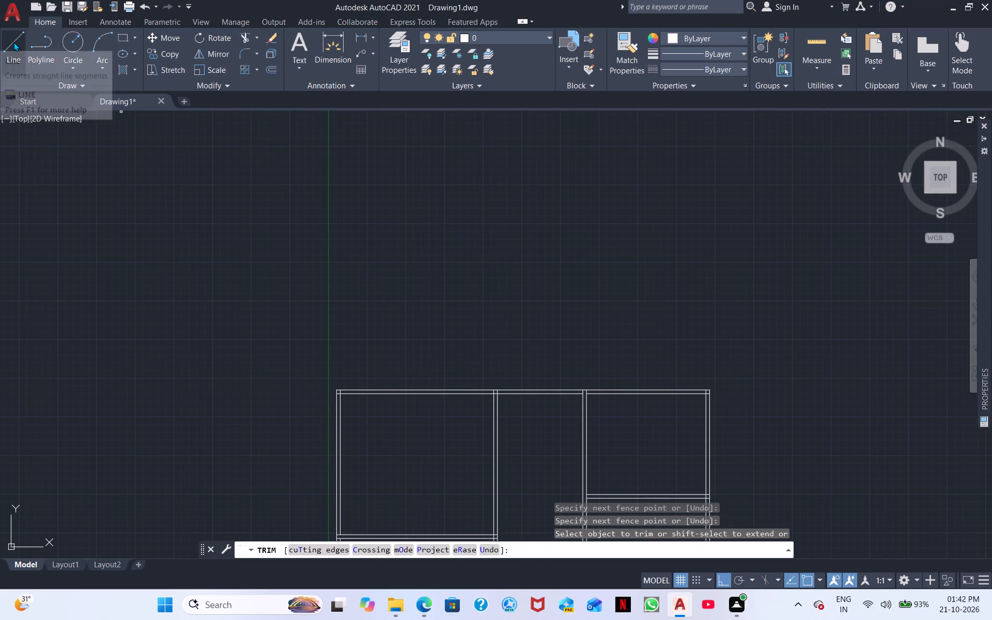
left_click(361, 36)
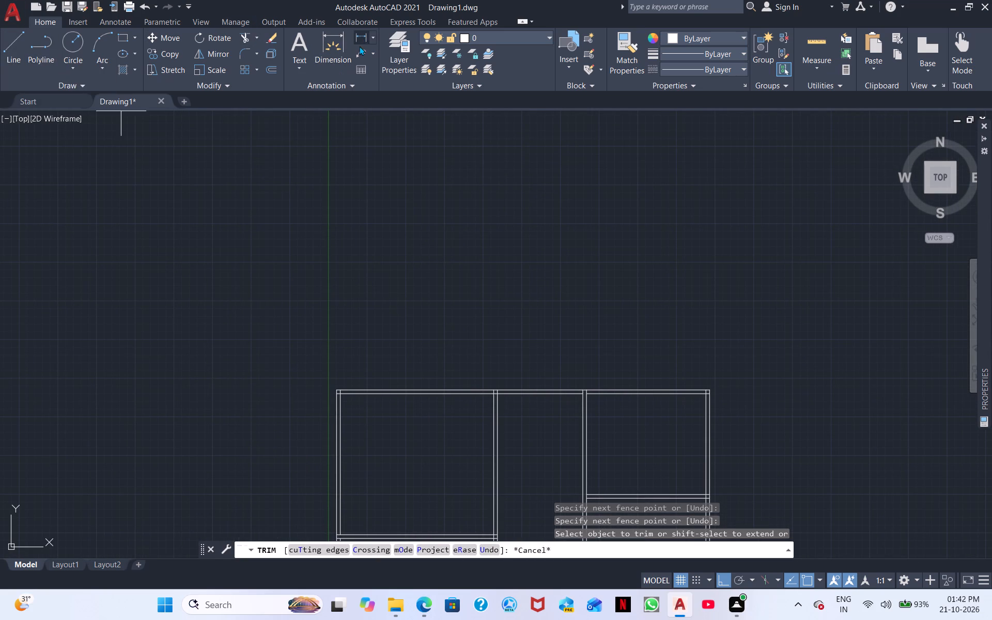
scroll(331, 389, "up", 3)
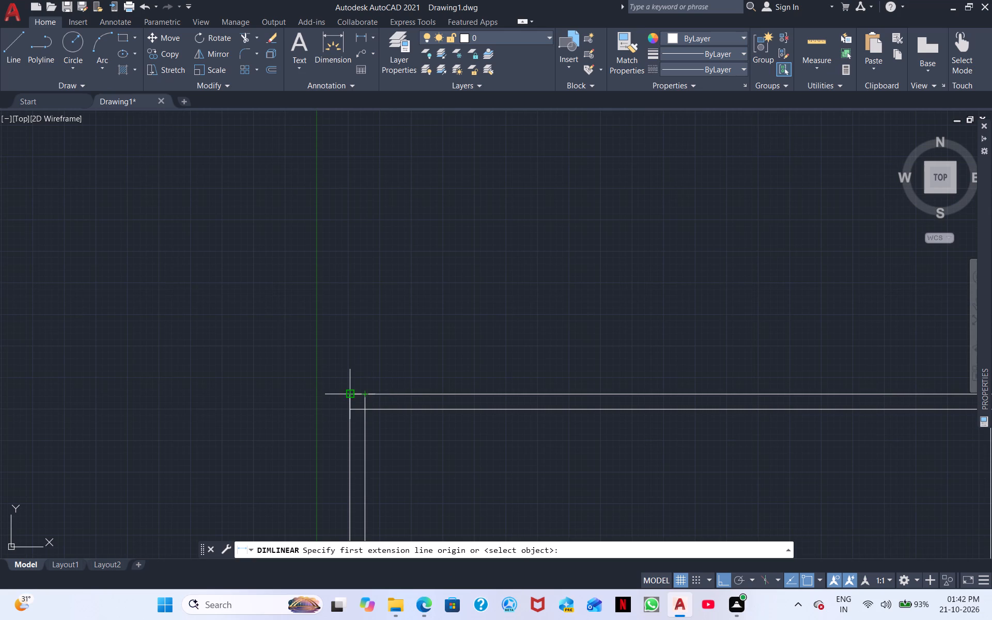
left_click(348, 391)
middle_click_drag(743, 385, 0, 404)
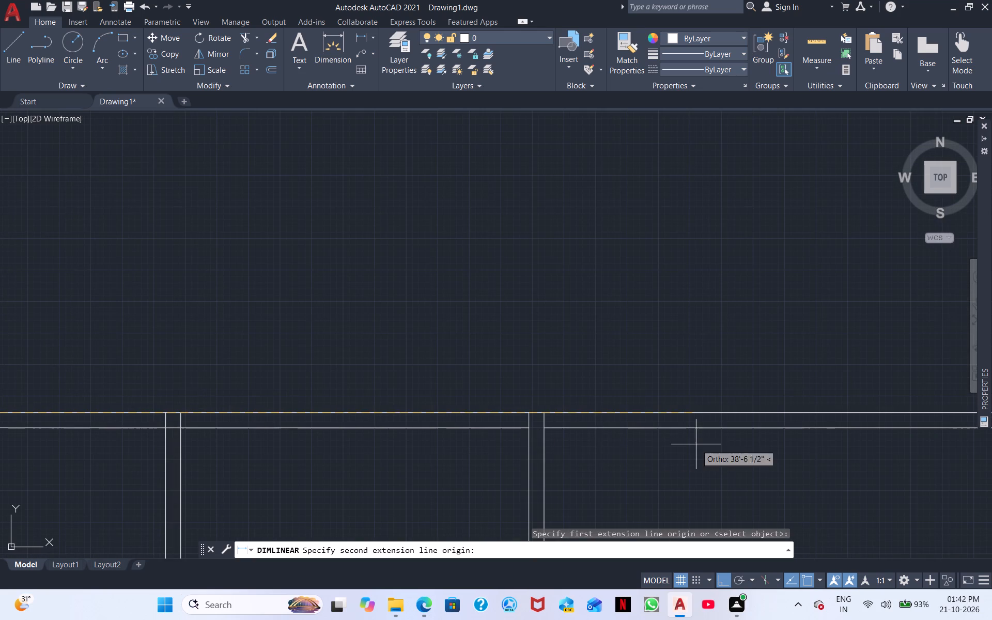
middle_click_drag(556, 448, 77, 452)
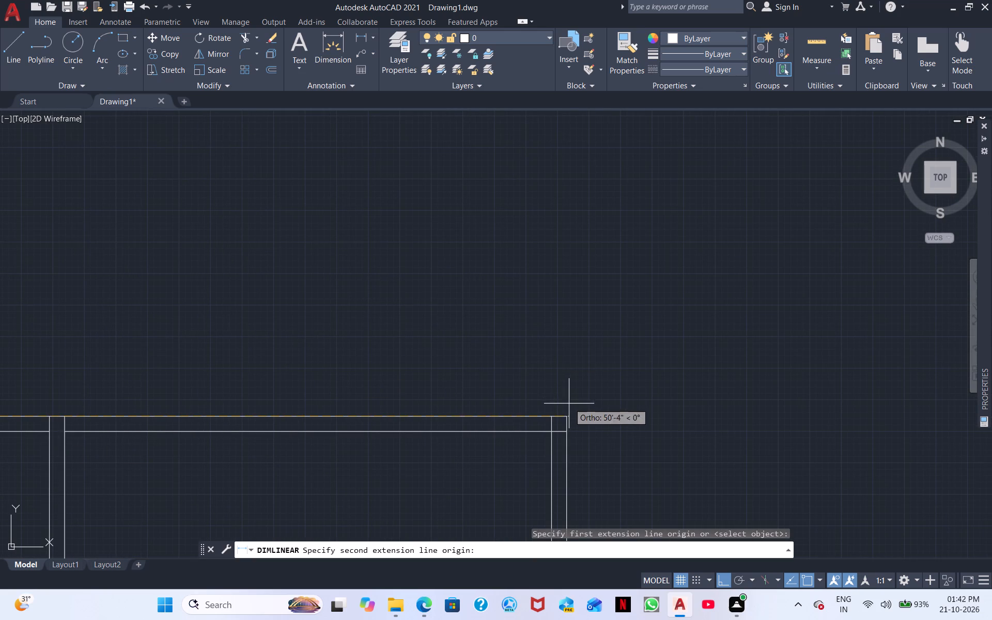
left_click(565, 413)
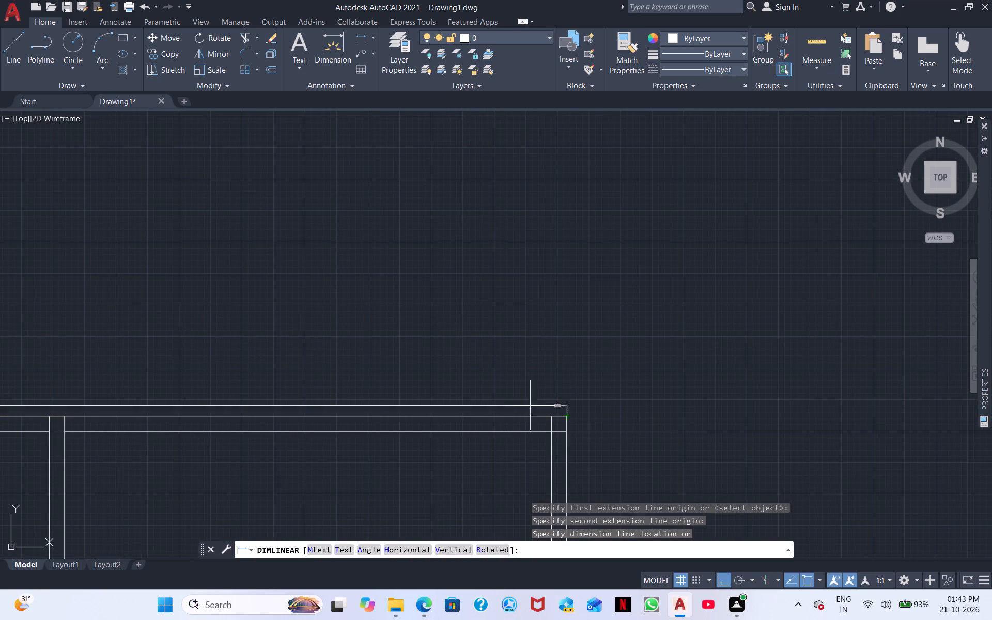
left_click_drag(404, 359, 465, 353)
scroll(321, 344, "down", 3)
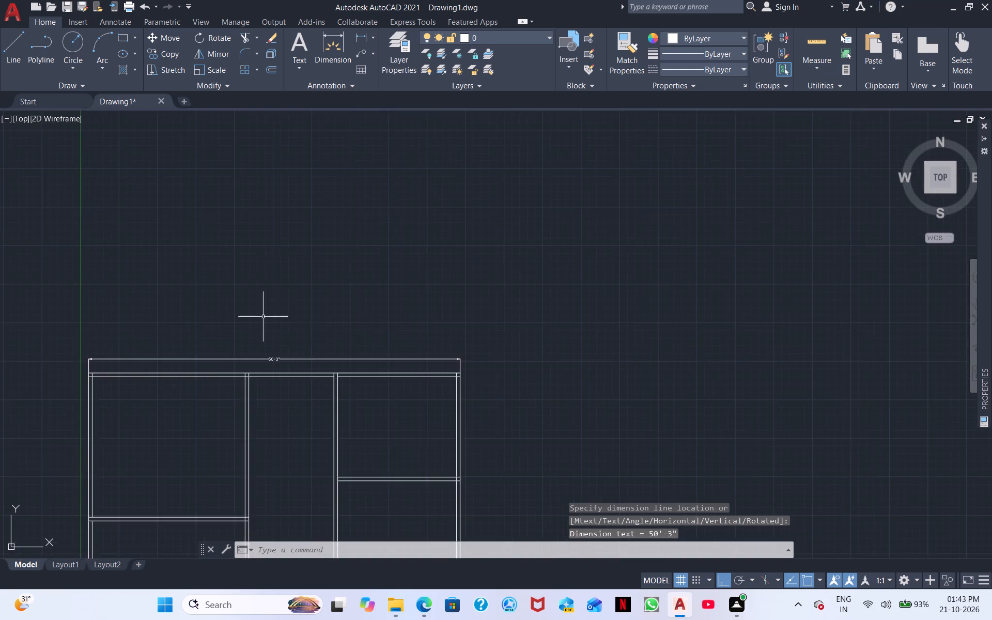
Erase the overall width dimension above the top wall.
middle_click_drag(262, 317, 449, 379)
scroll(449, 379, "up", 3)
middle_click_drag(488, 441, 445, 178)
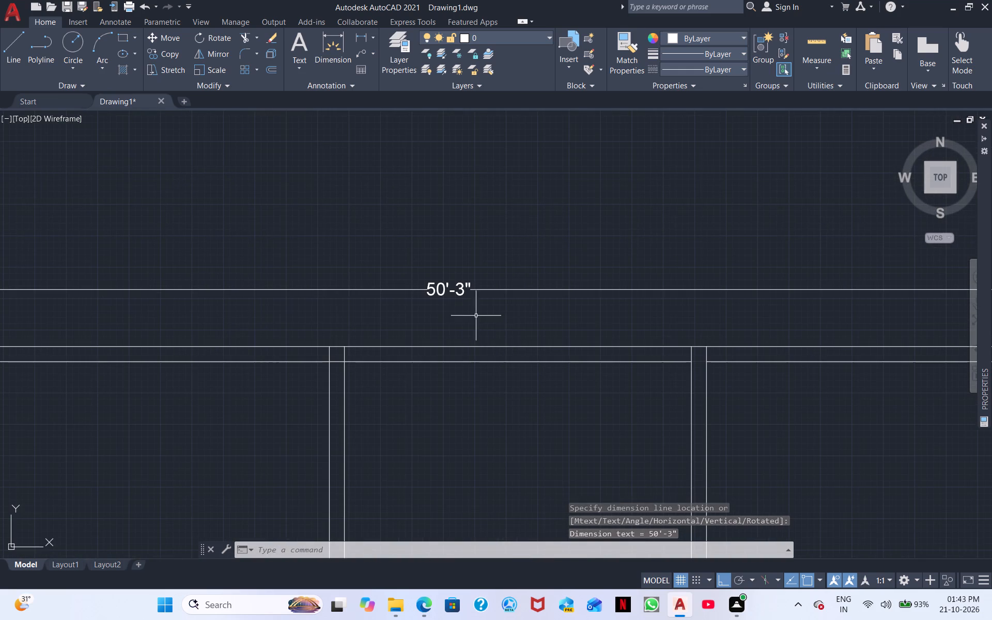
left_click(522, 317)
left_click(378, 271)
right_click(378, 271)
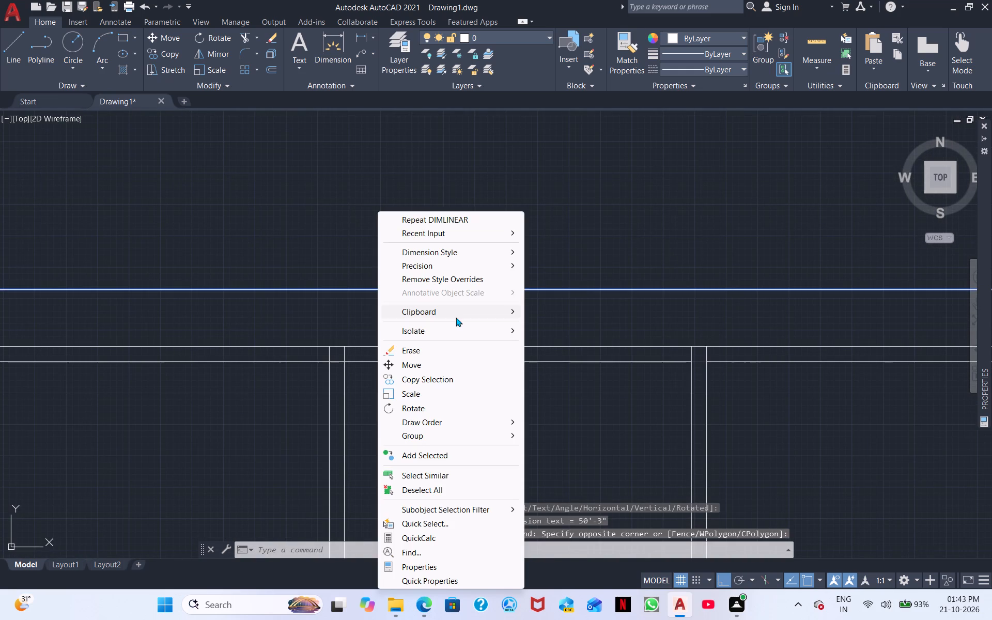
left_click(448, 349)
Draw a horizontal line across the left exterior wall and about 14'-6" into the top-left room, below the top wall.
middle_click_drag(468, 386, 553, 203)
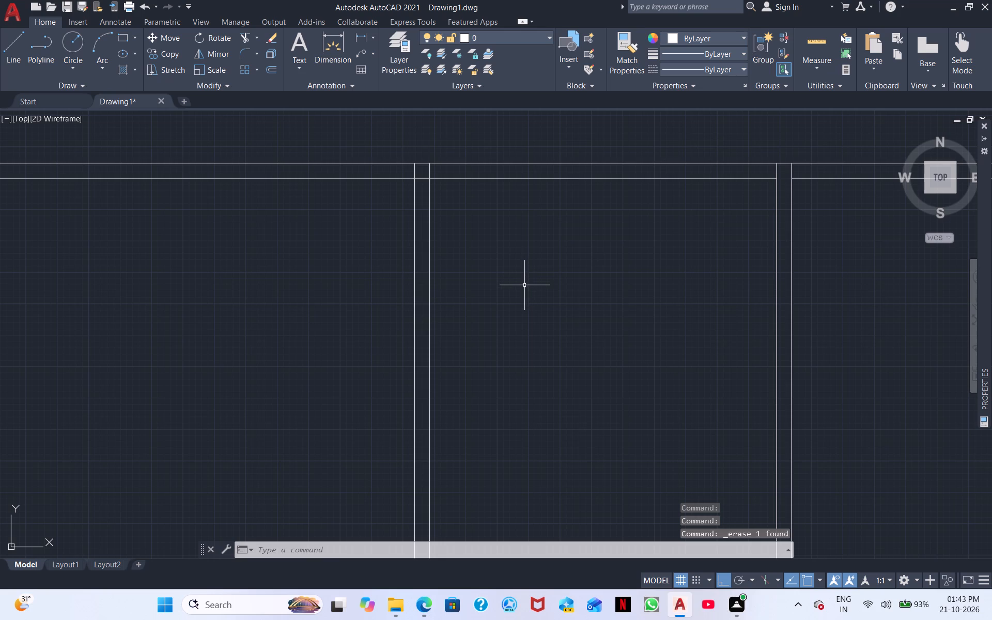
scroll(456, 320, "down", 1)
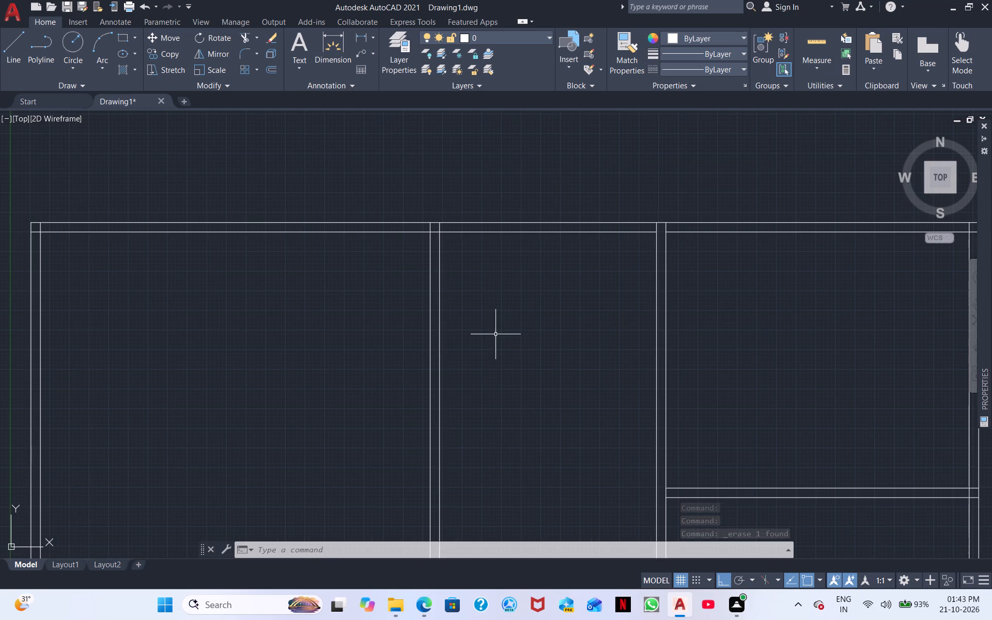
scroll(507, 337, "down", 2)
middle_click_drag(502, 381, 545, 265)
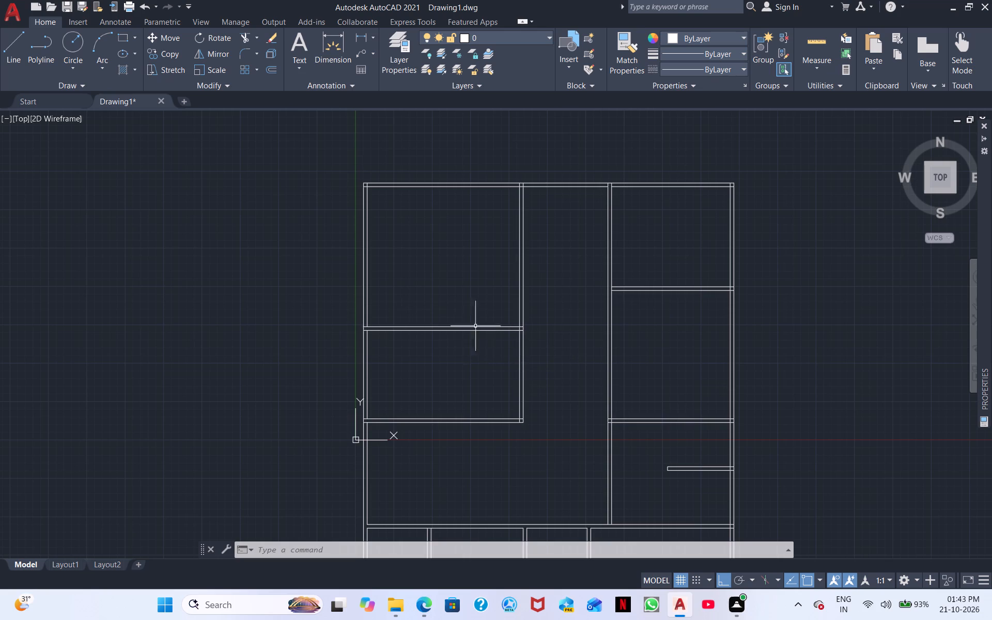
scroll(493, 269, "up", 2)
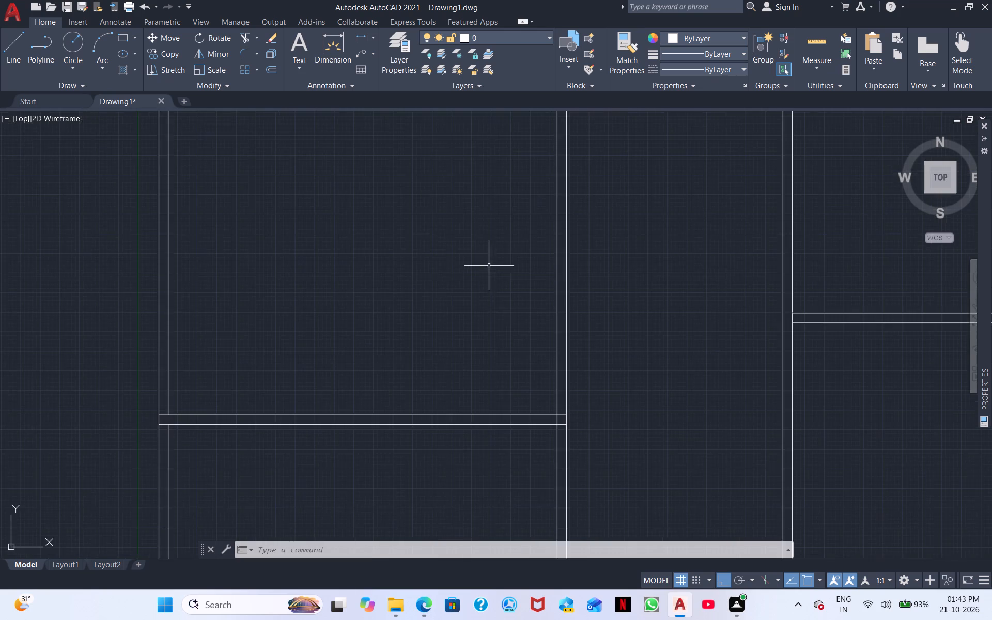
middle_click_drag(484, 260, 485, 409)
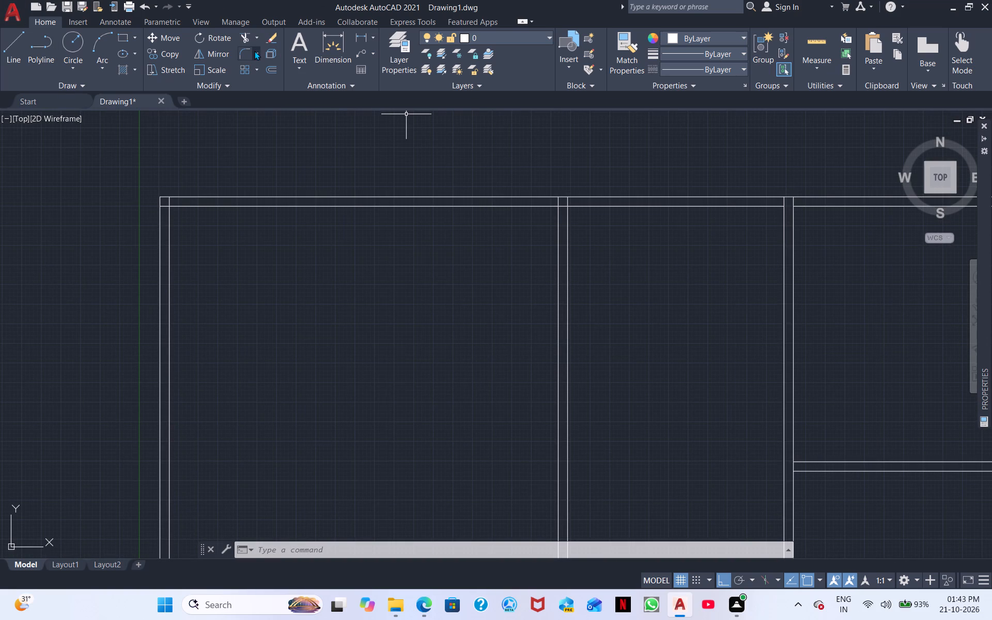
left_click(13, 46)
middle_click_drag(354, 343, 699, 232)
middle_click_drag(541, 252, 470, 344)
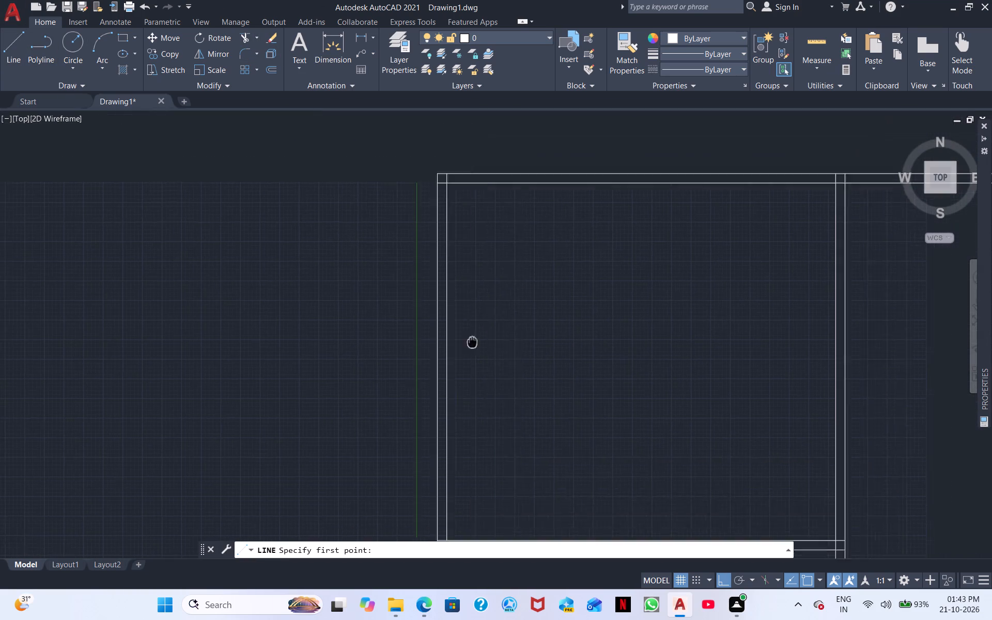
middle_click_drag(470, 344, 445, 363)
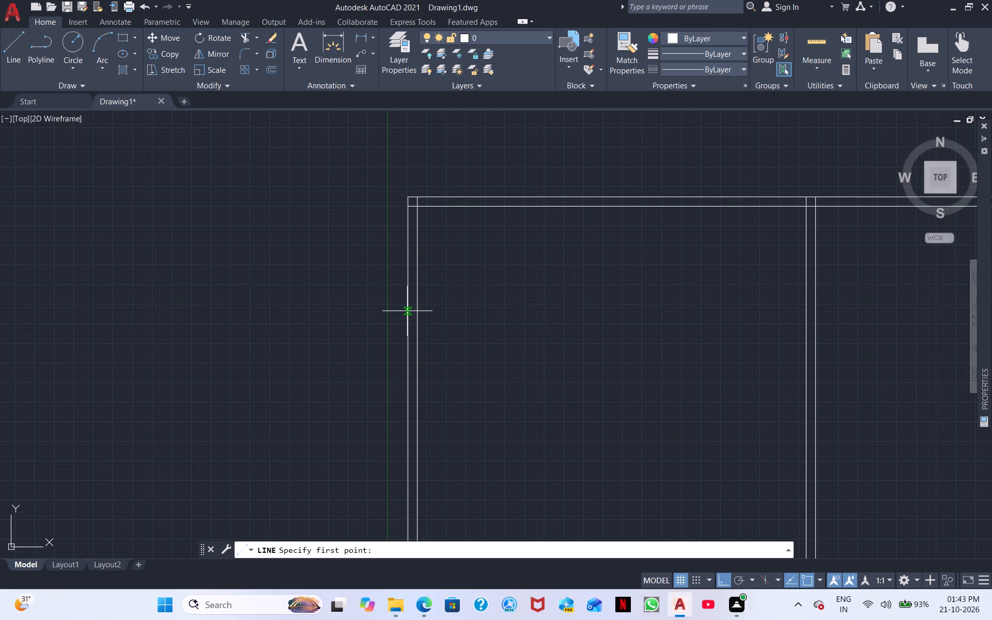
left_click(407, 311)
left_click(417, 309)
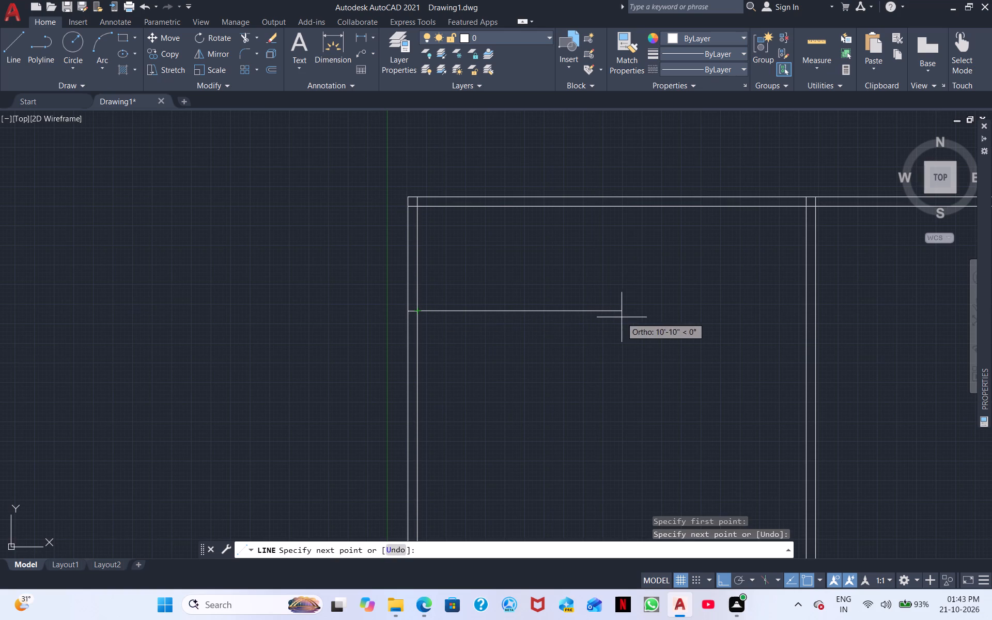
left_click(693, 311)
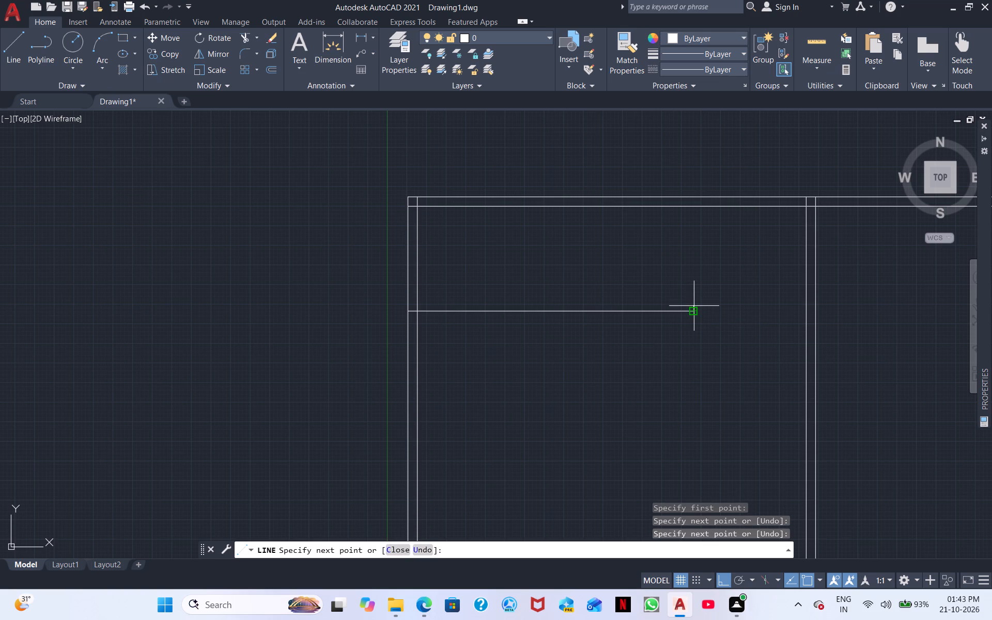
Continue the line with a short upward end cap and a parallel return to the left wall's outer face, forming a thin partition.
scroll(694, 306, "up", 3)
left_click(694, 302)
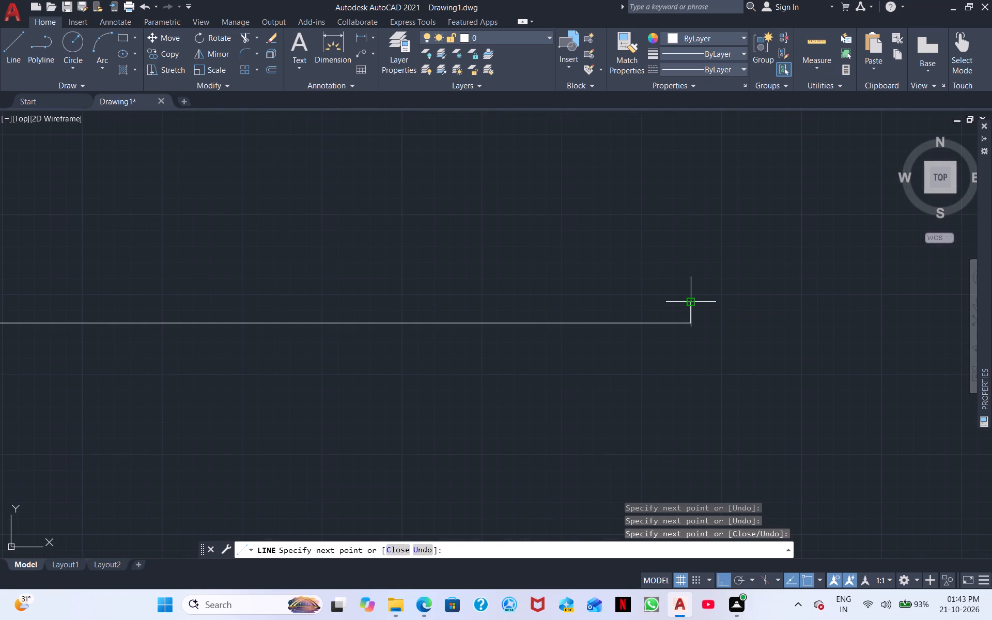
scroll(589, 310, "down", 2)
middle_click_drag(407, 294, 626, 308)
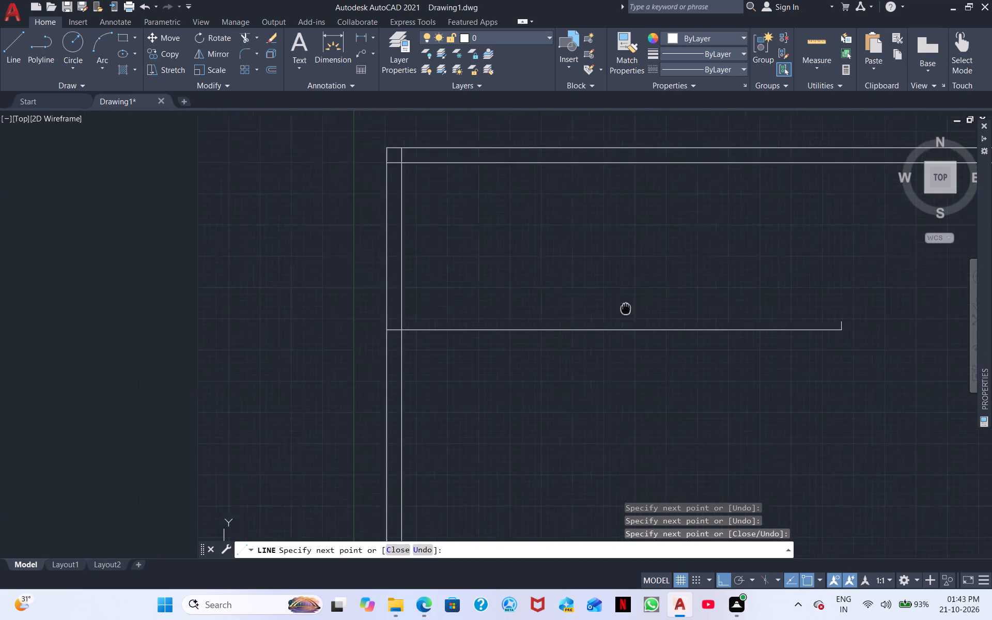
middle_click_drag(626, 308, 781, 316)
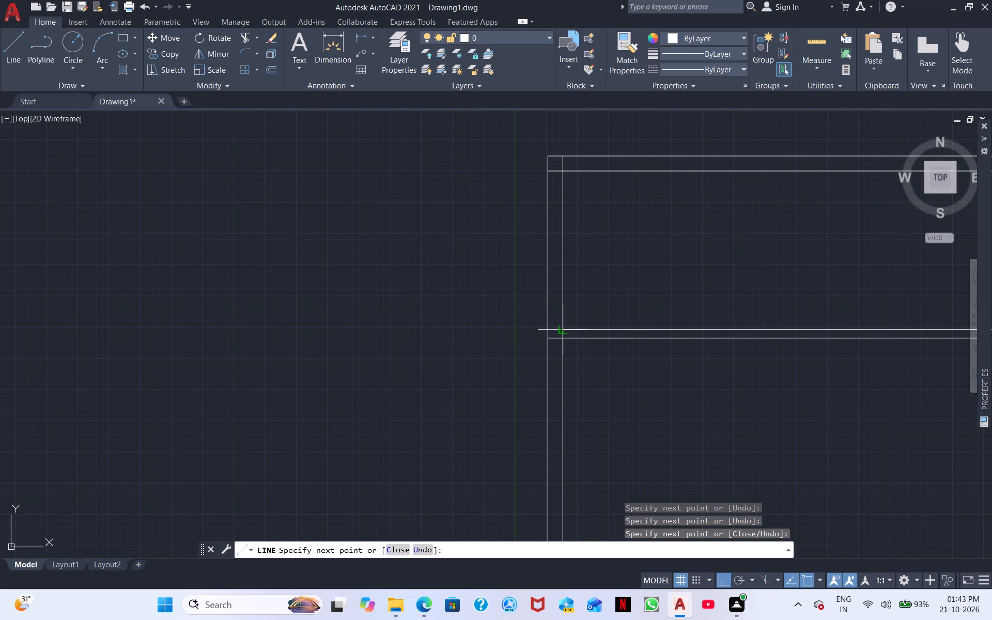
left_click(562, 327)
scroll(545, 331, "up", 2)
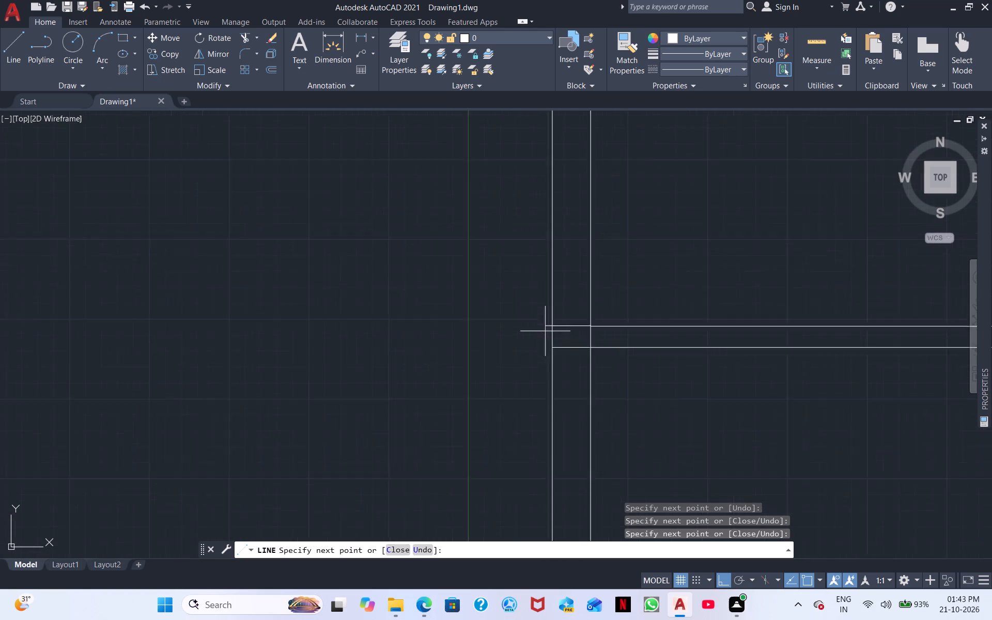
scroll(545, 331, "up", 2)
left_click(563, 321)
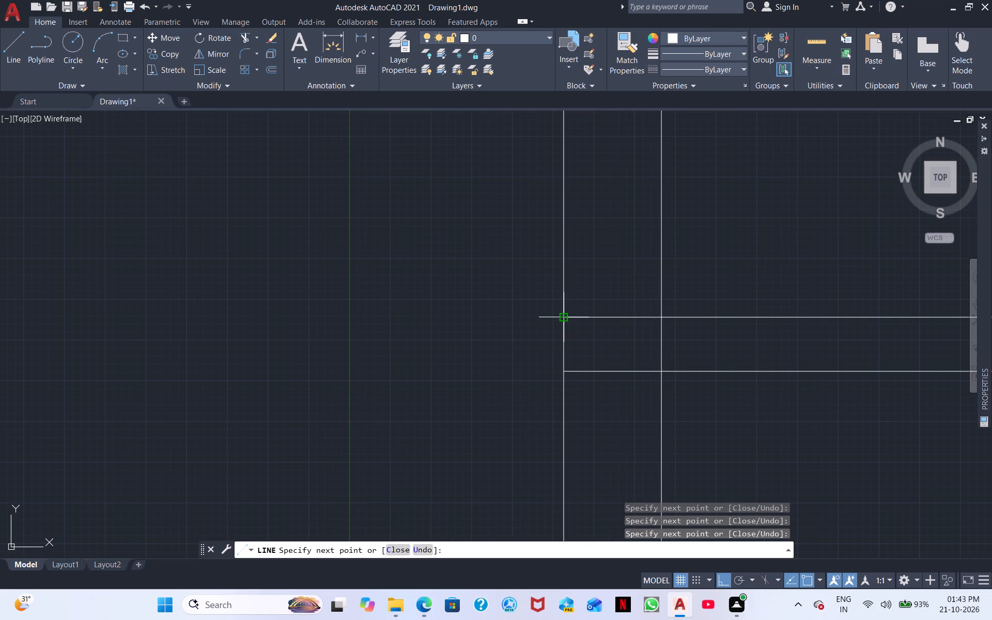
key("Escape")
Trim the overlapping inner wall lines at the plan's top-left exterior corner.
scroll(637, 332, "down", 4)
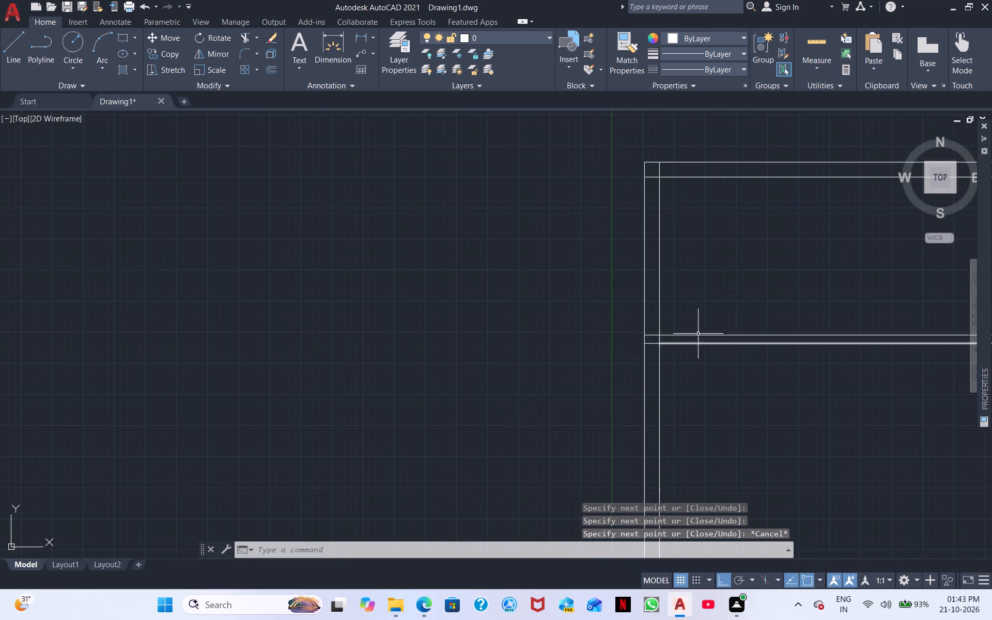
left_click(245, 43)
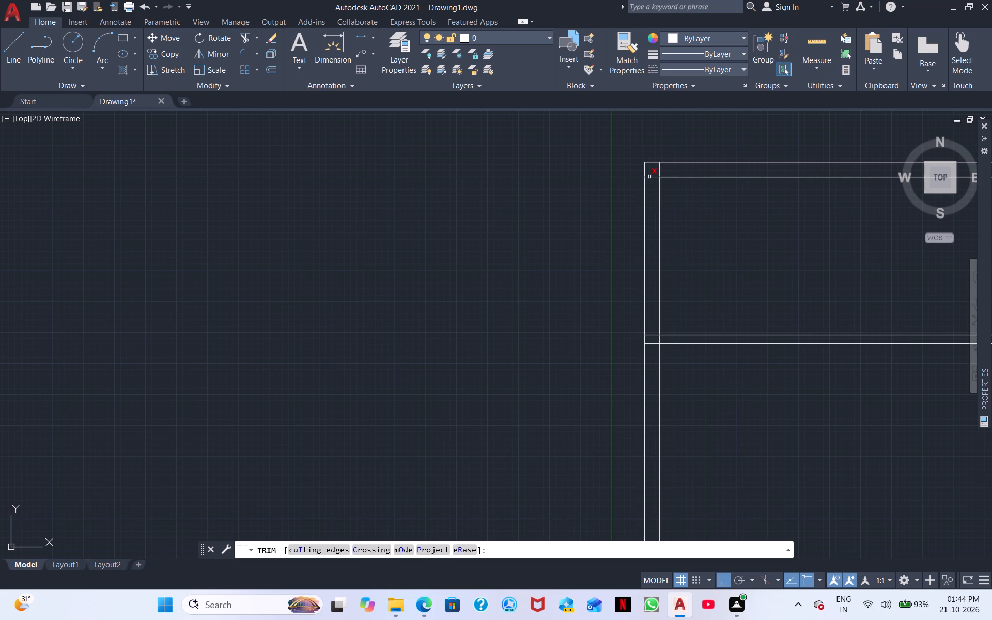
left_click(649, 177)
left_click(658, 169)
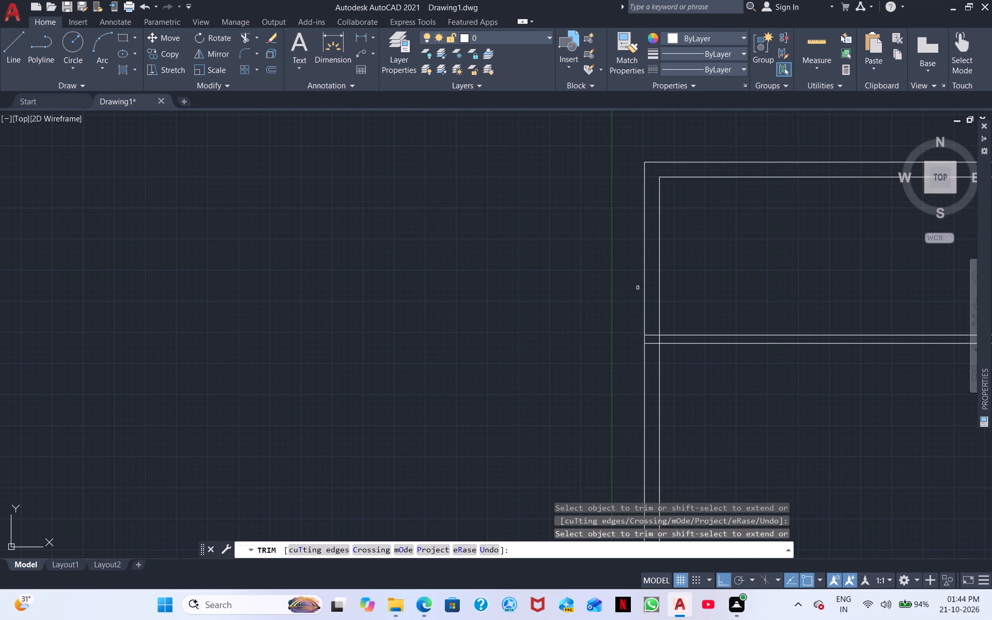
Trim the thin partition's stubs inside the left exterior wall and the wall's inner line between the partition's two faces.
scroll(655, 353, "up", 3)
left_click_drag(652, 248, 645, 283)
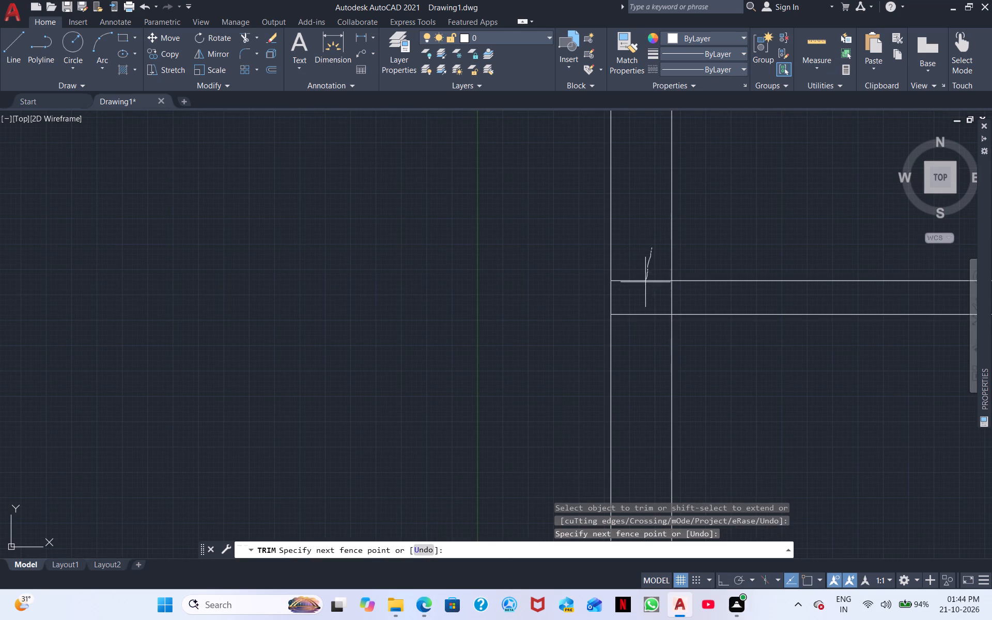
left_click_drag(645, 283, 642, 343)
left_click_drag(660, 300, 703, 298)
Trim the stubs of the top-left room's bottom partition inside the left exterior wall.
scroll(701, 299, "down", 2)
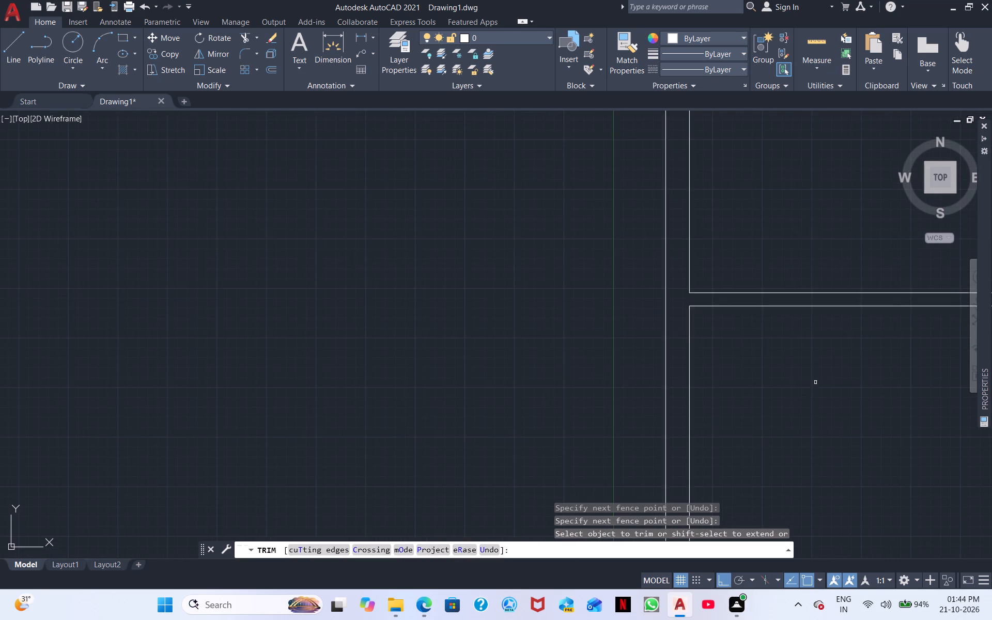
scroll(830, 384, "down", 2)
middle_click_drag(836, 389, 546, 343)
middle_click_drag(742, 406, 440, 312)
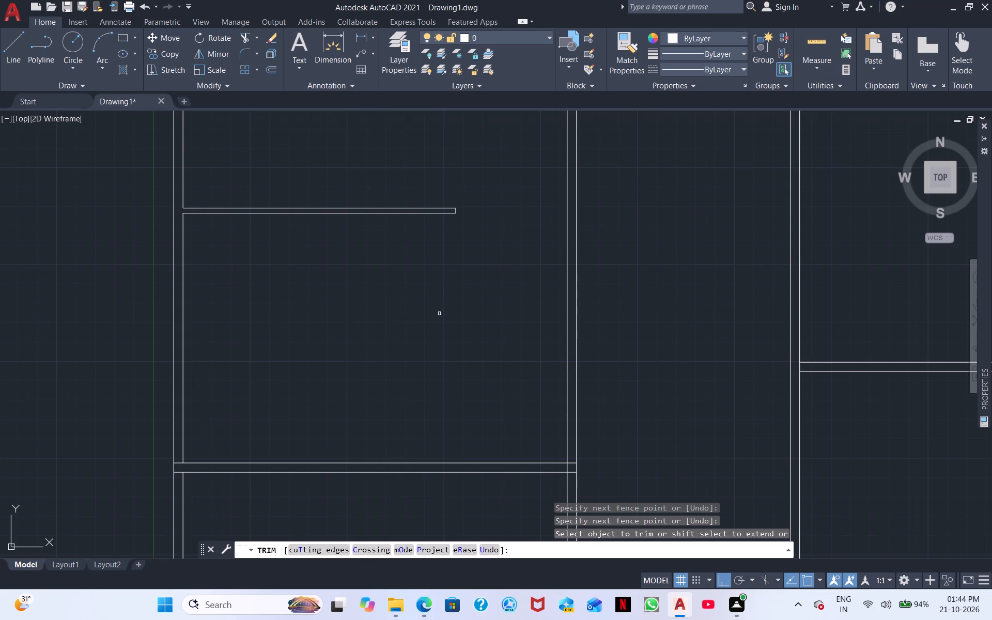
middle_click_drag(499, 411, 575, 300)
middle_click_drag(357, 406, 474, 431)
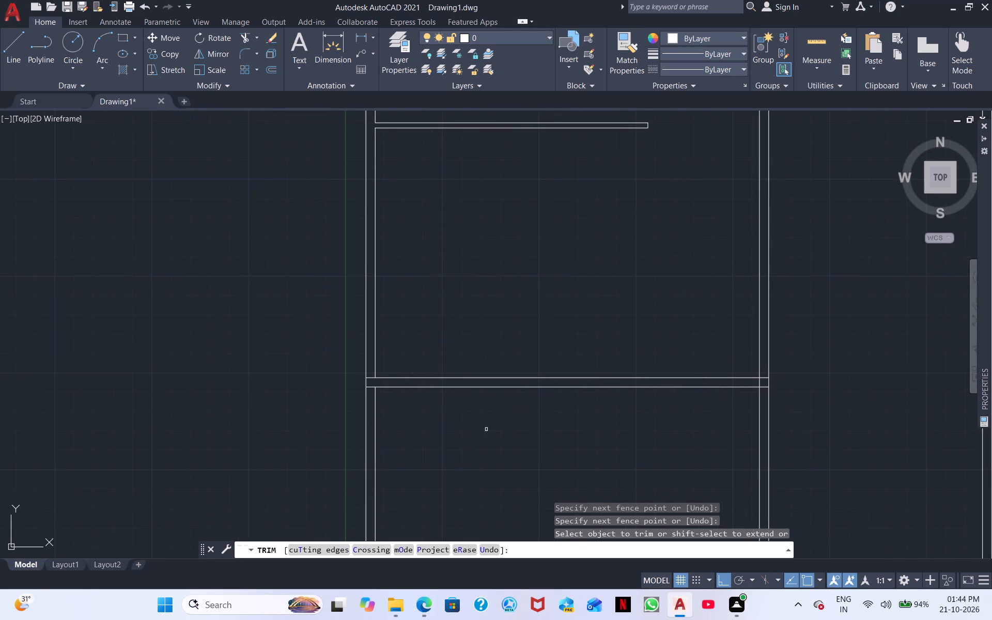
scroll(432, 471, "up", 2)
middle_click_drag(443, 443, 602, 557)
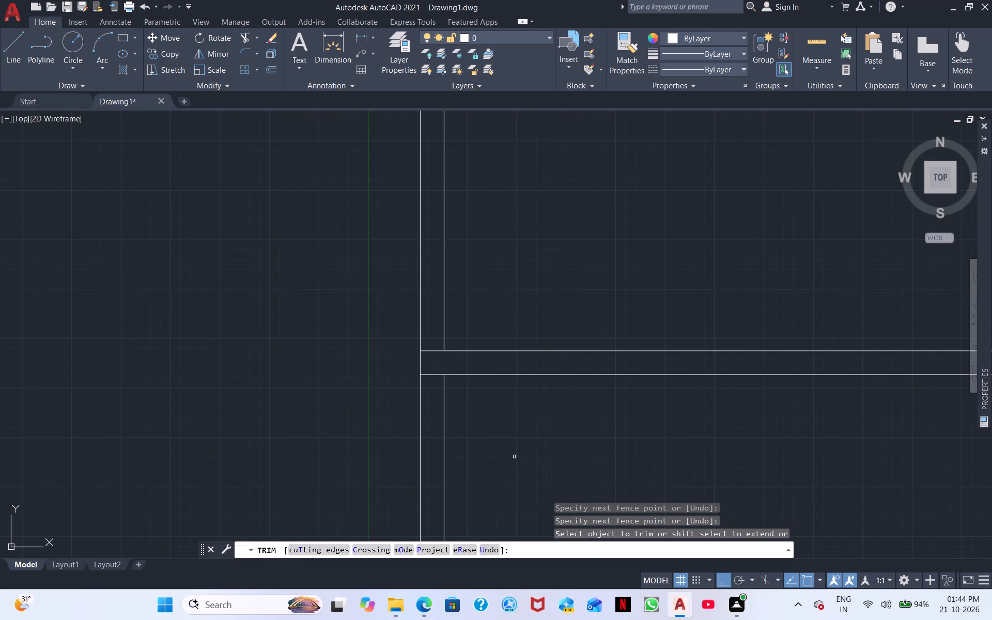
left_click_drag(430, 332, 429, 389)
Draw a 4' vertical line up from the top-left room's bottom partition near its right-hand wall, continuing horizontally across that wall's thickness.
middle_click_drag(771, 460, 150, 479)
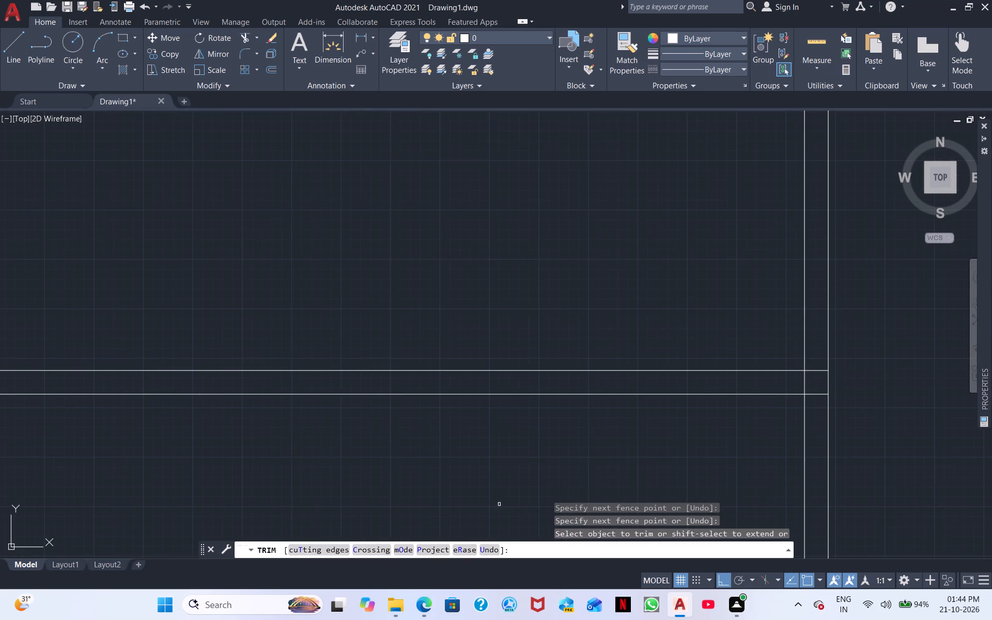
middle_click_drag(494, 516, 228, 560)
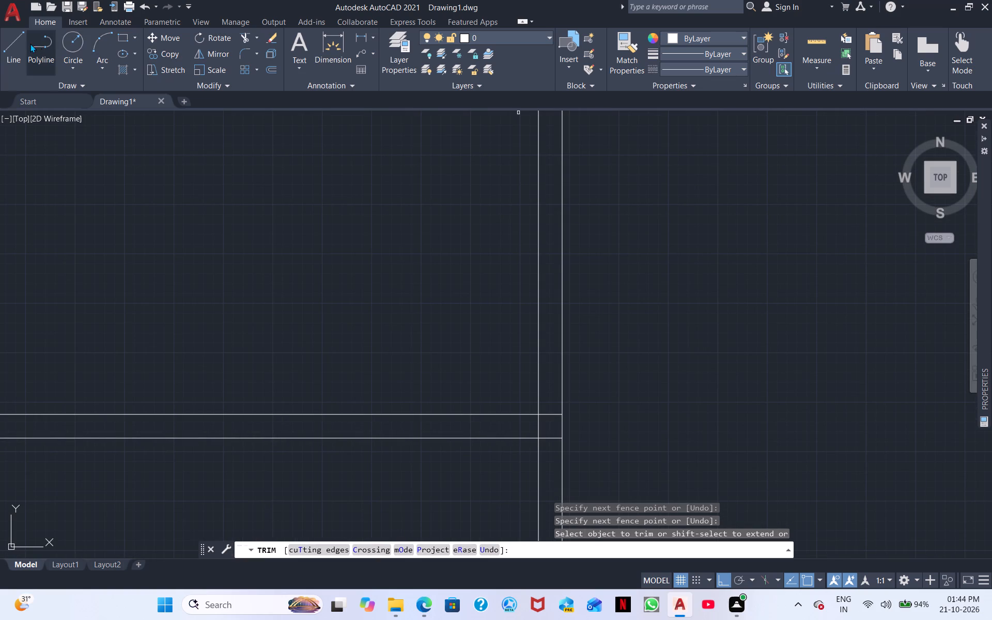
left_click(14, 48)
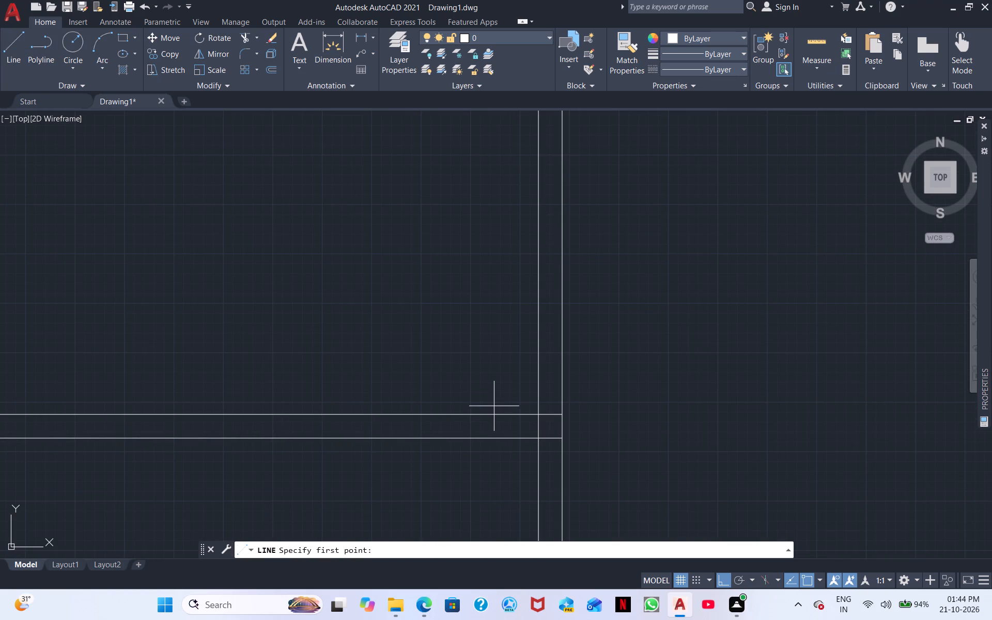
left_click(500, 413)
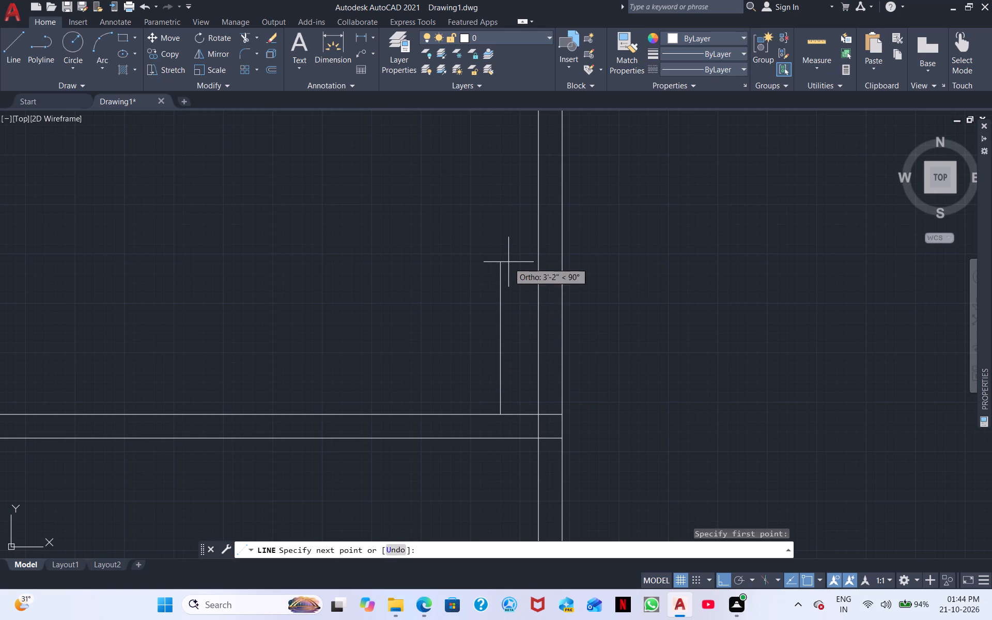
scroll(505, 215, "down", 3)
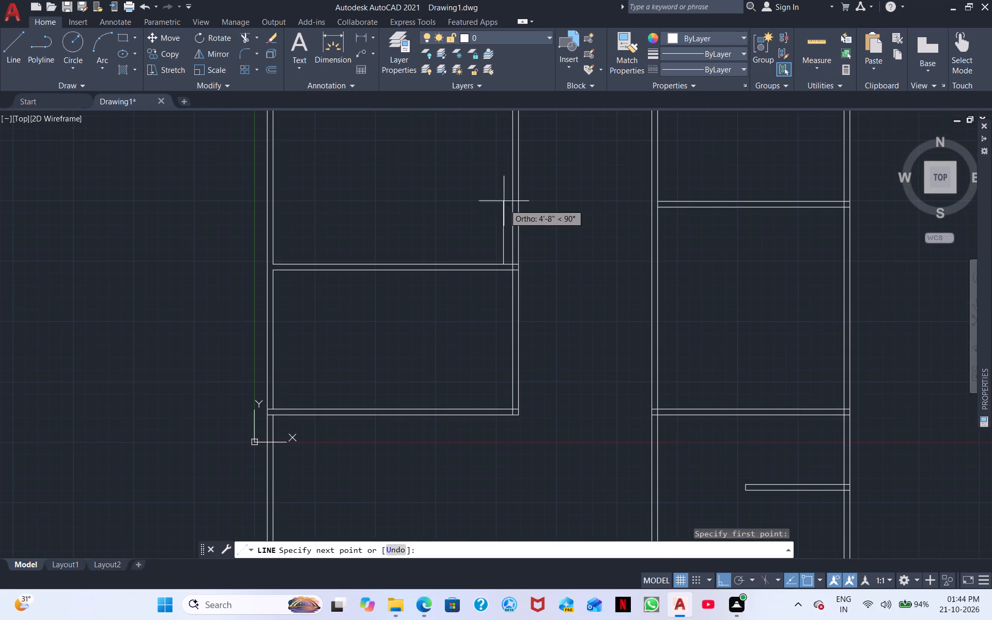
middle_click_drag(499, 196, 441, 435)
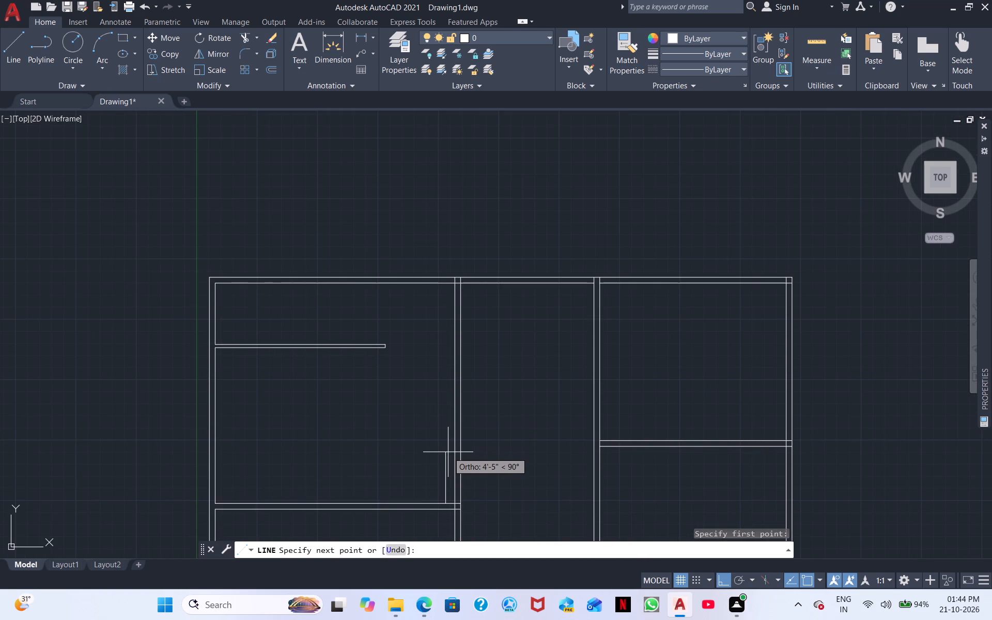
type("4'")
key("Return")
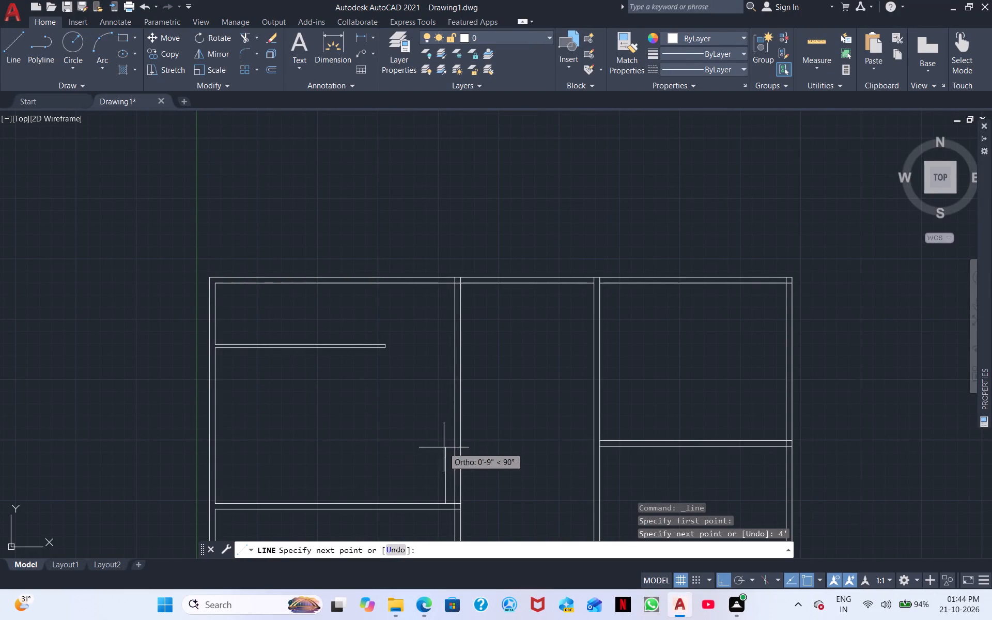
scroll(458, 453, "up", 4)
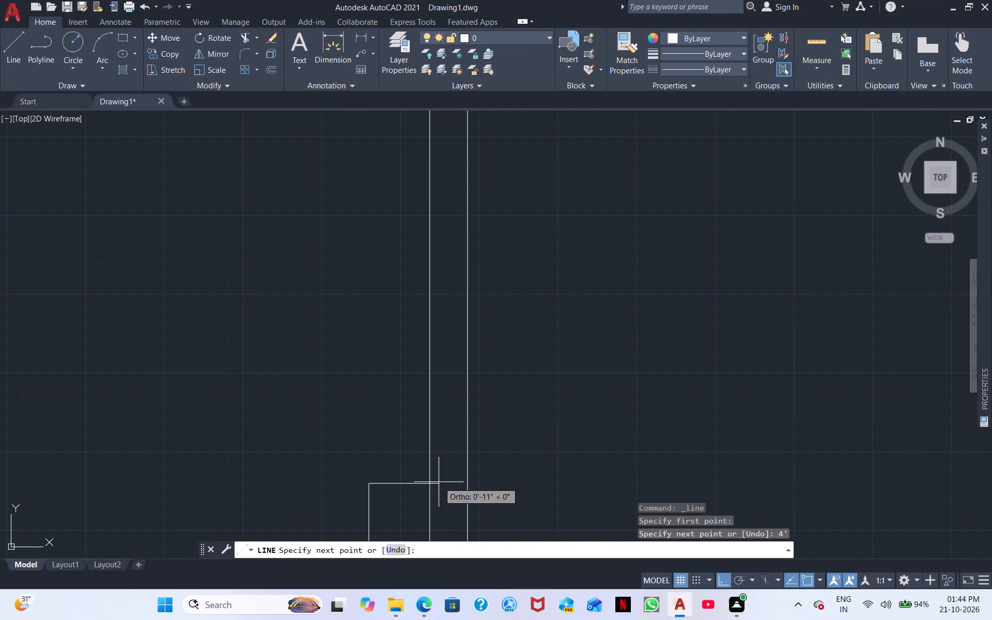
left_click(432, 482)
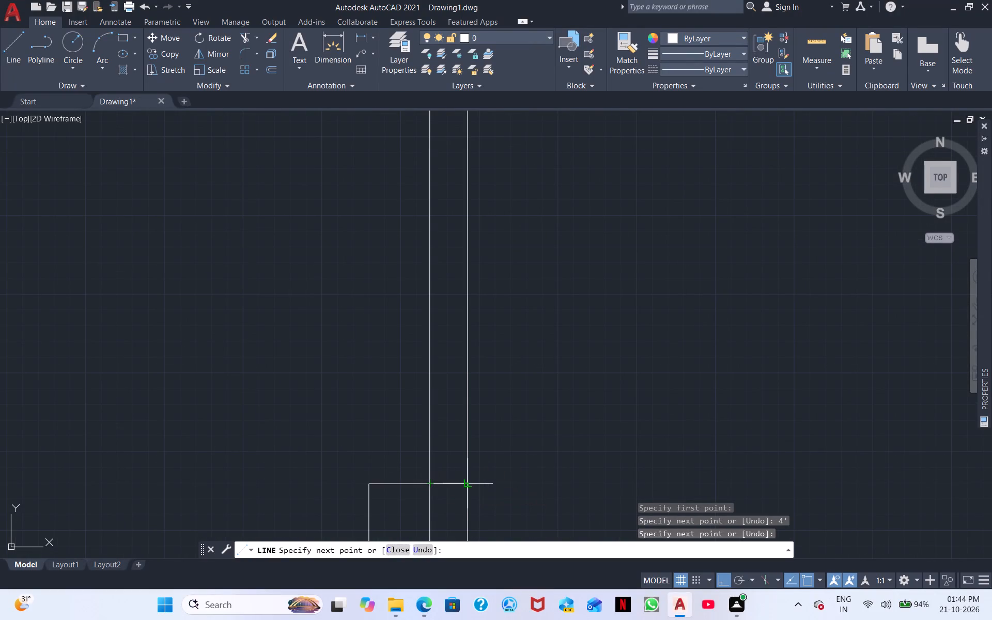
left_click(467, 484)
key("Escape")
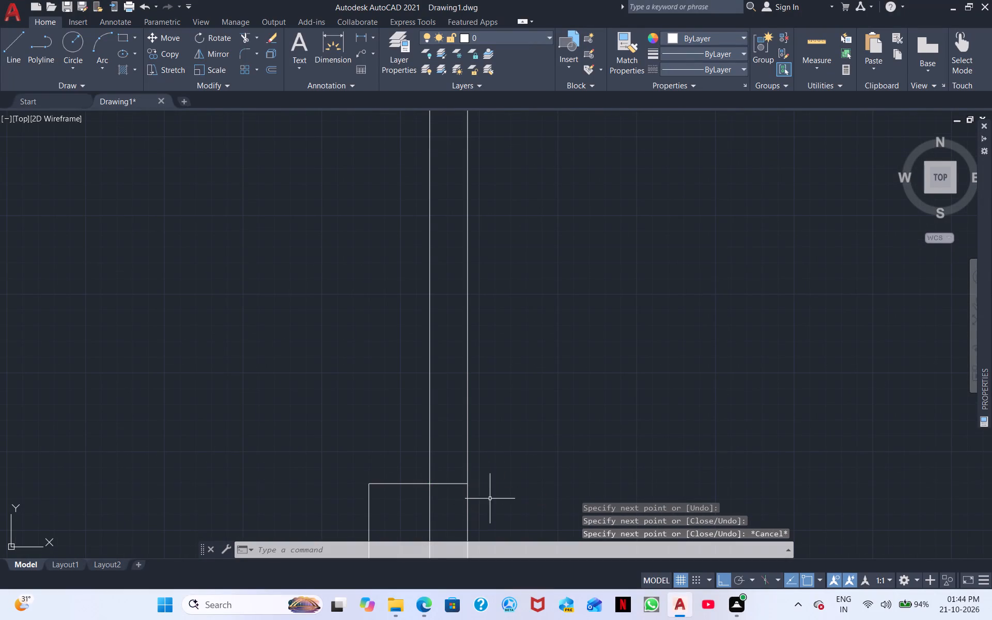
Trim the right-hand wall's lines and the 4' guide line below the new cross line, plus the cross line's stub inside the room.
middle_click_drag(490, 494, 489, 392)
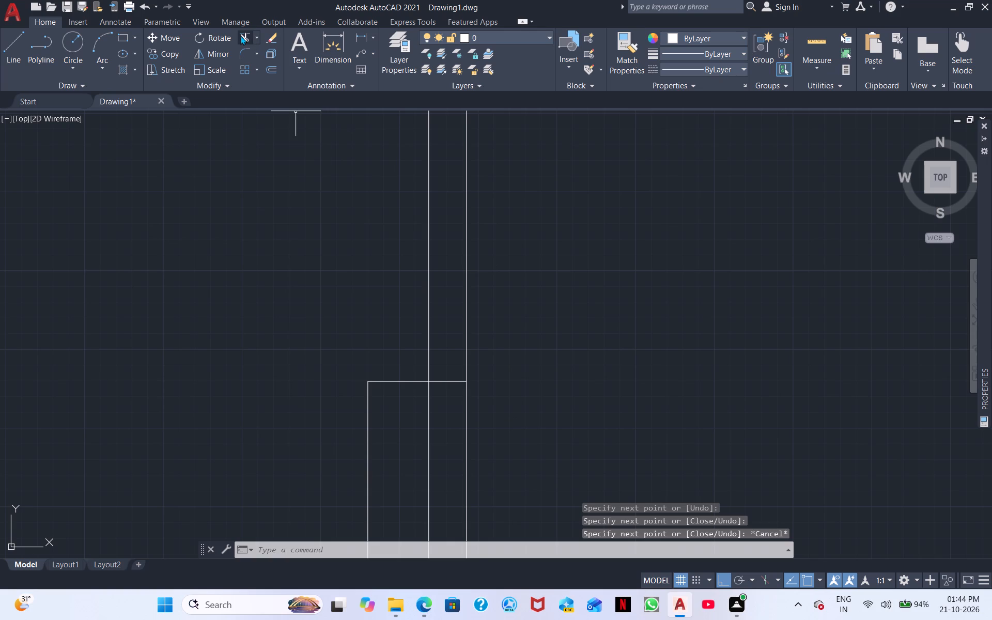
left_click(240, 36)
left_click_drag(340, 462, 525, 463)
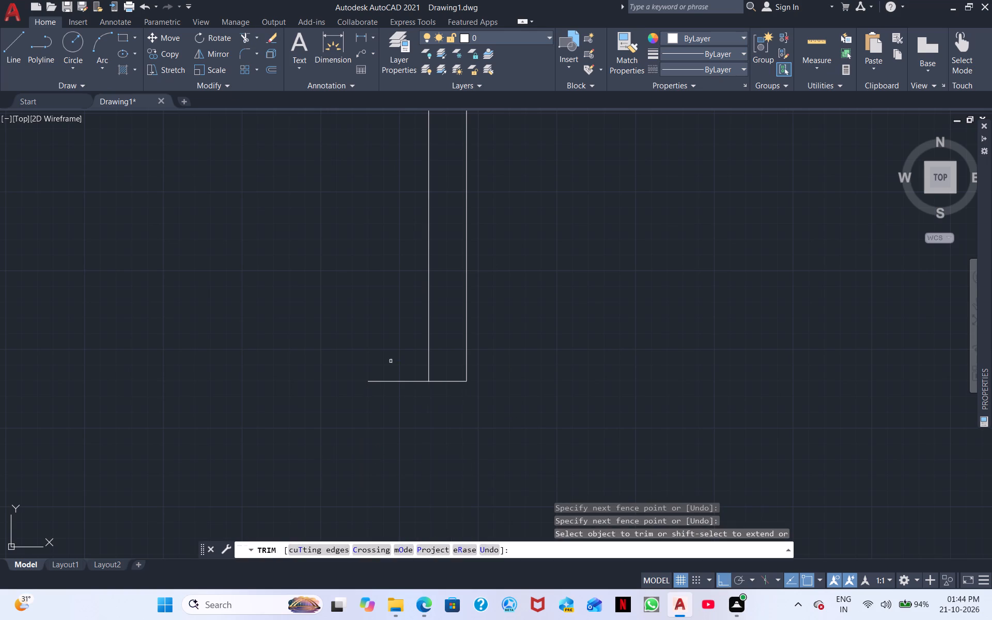
left_click_drag(391, 358, 393, 417)
scroll(506, 400, "down", 4)
middle_click_drag(601, 419, 597, 354)
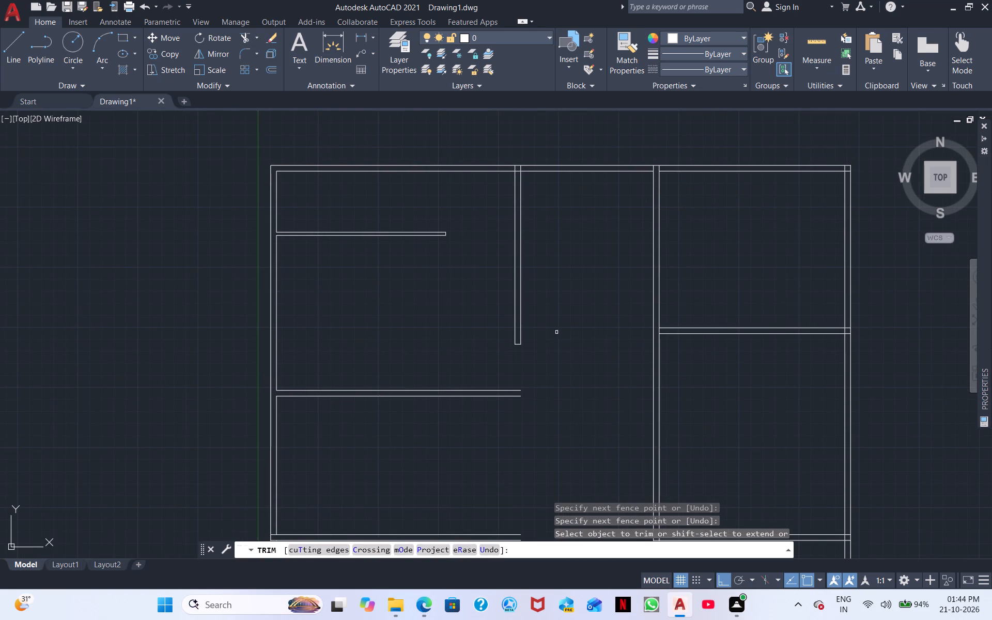
Extend the top-left room's right-hand wall line down across the bottom partition's end, and trim the part crossing the opening above it.
left_click(522, 336, "shift")
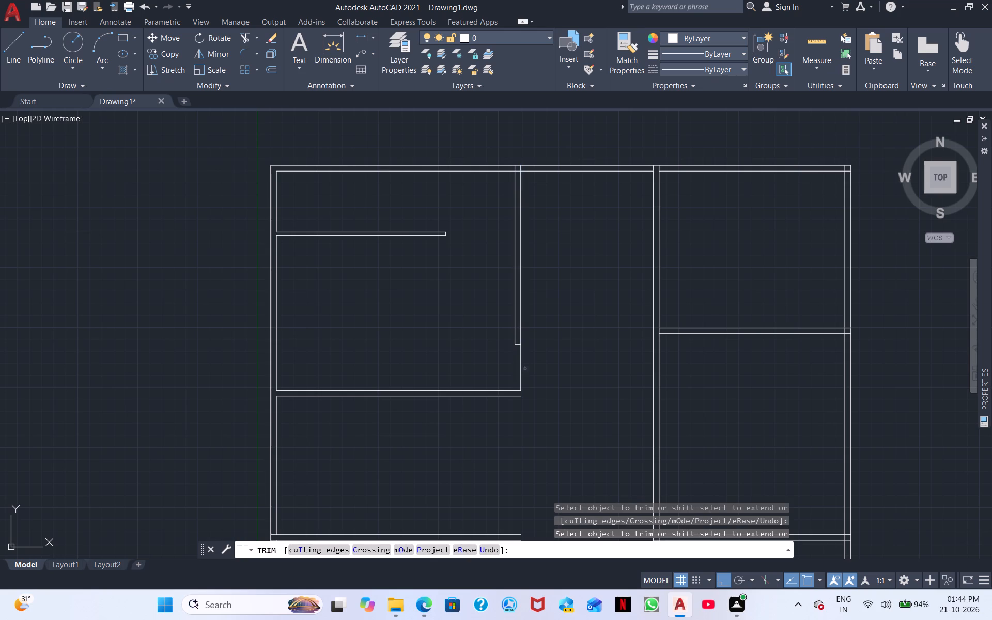
left_click(520, 374, "shift")
left_click_drag(510, 379, 539, 374)
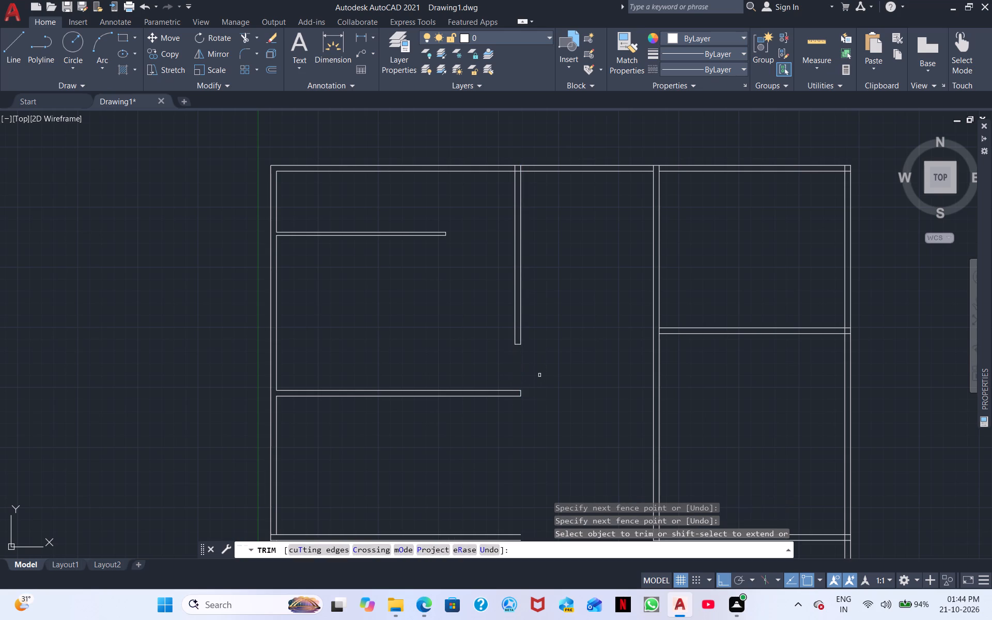
Draw a 14' horizontal line from the left exterior wall's inner face below the next partition down, continuing up across that partition's thickness.
scroll(539, 376, "down", 1)
middle_click_drag(545, 391, 572, 313)
middle_click_drag(590, 375, 594, 348)
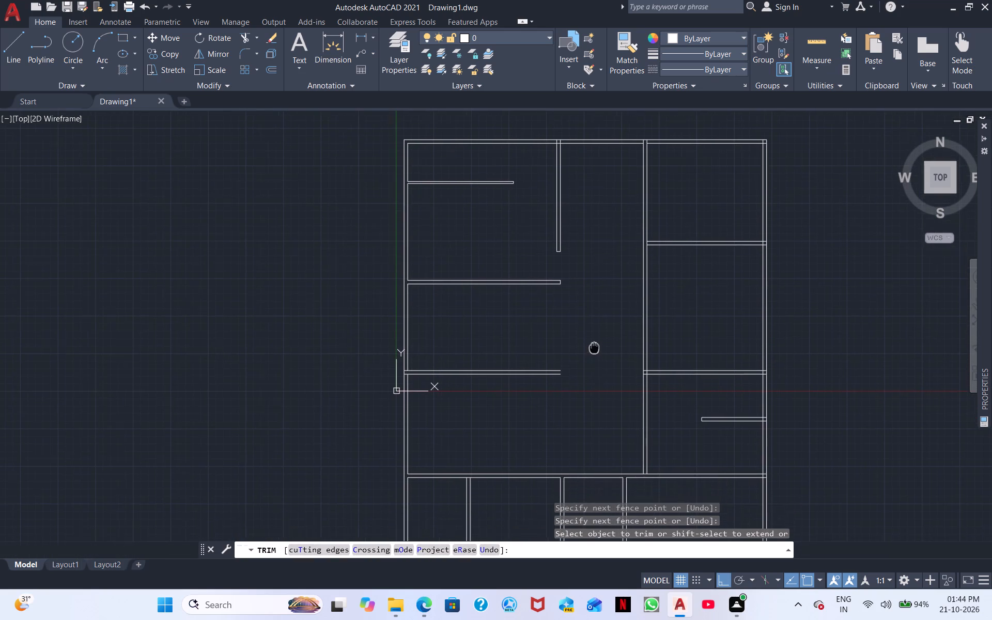
middle_click_drag(594, 348, 594, 346)
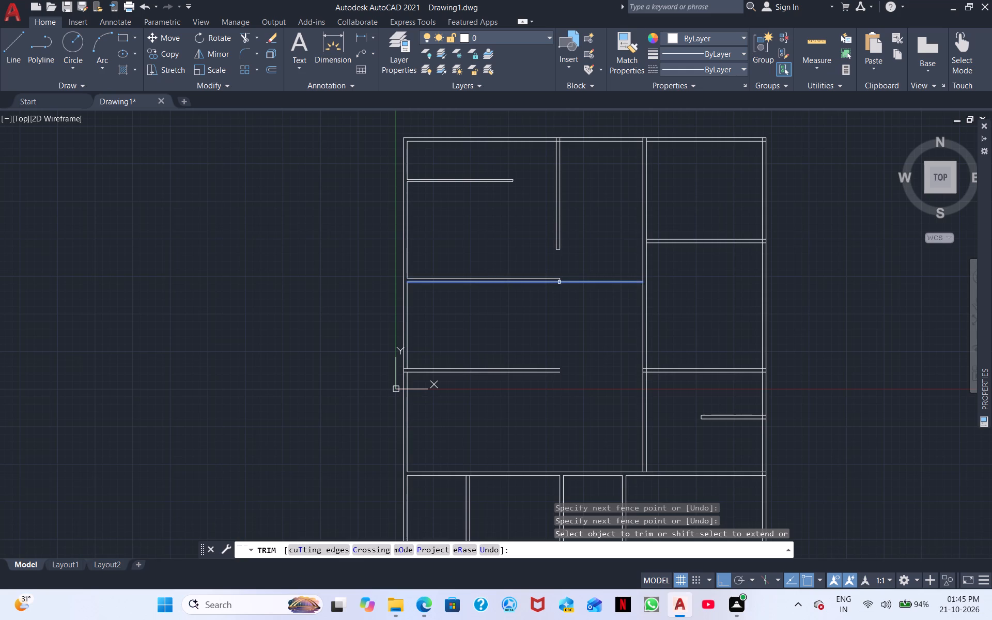
scroll(559, 282, "up", 4, "shift")
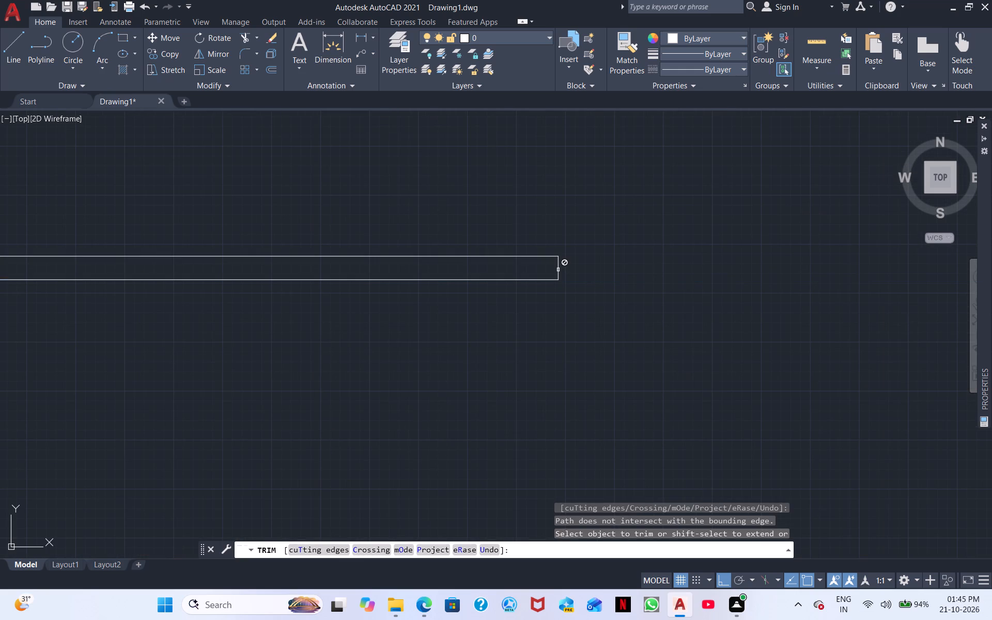
scroll(650, 319, "down", 2)
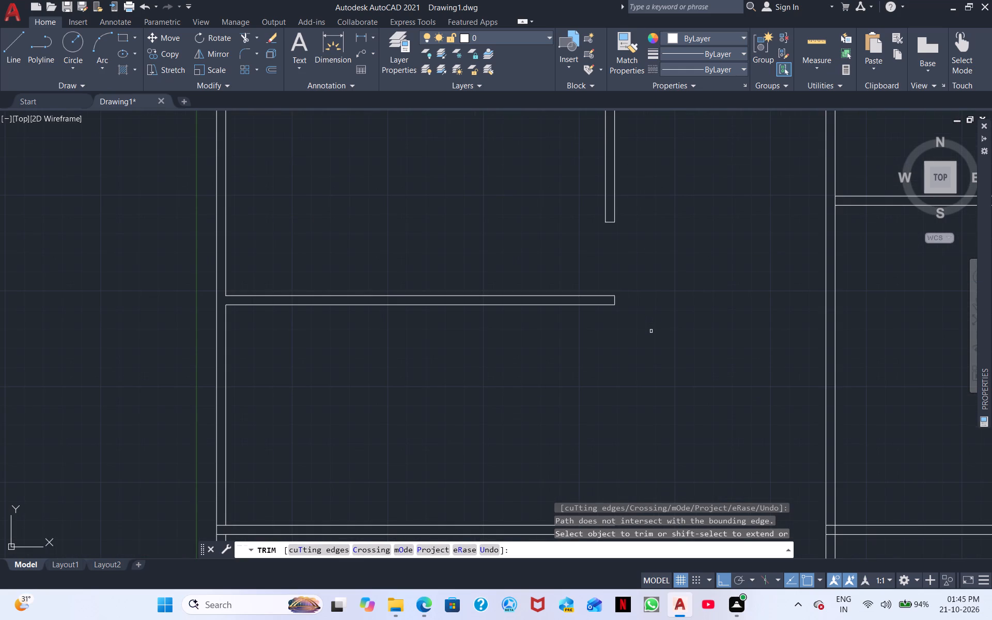
middle_click_drag(661, 332, 671, 233)
scroll(664, 294, "down", 1)
middle_click_drag(671, 367, 690, 286)
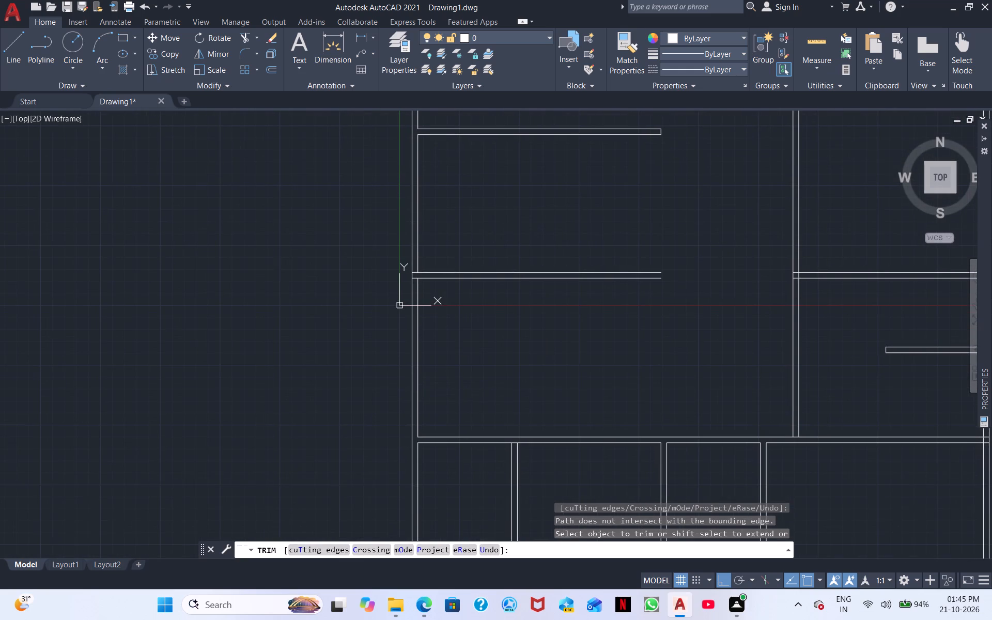
left_click(8, 55)
scroll(482, 300, "up", 1)
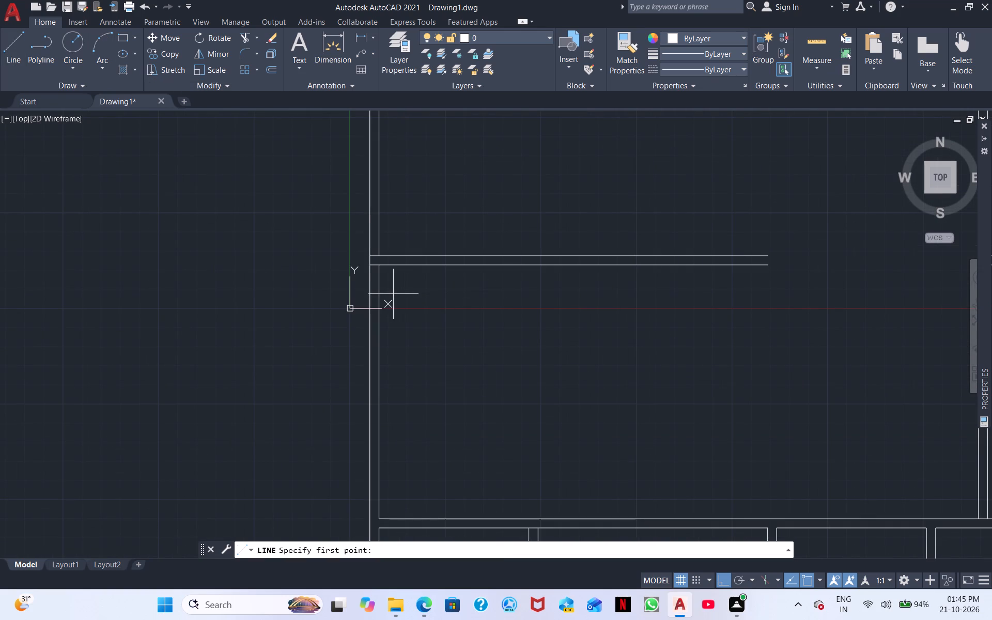
left_click(381, 294)
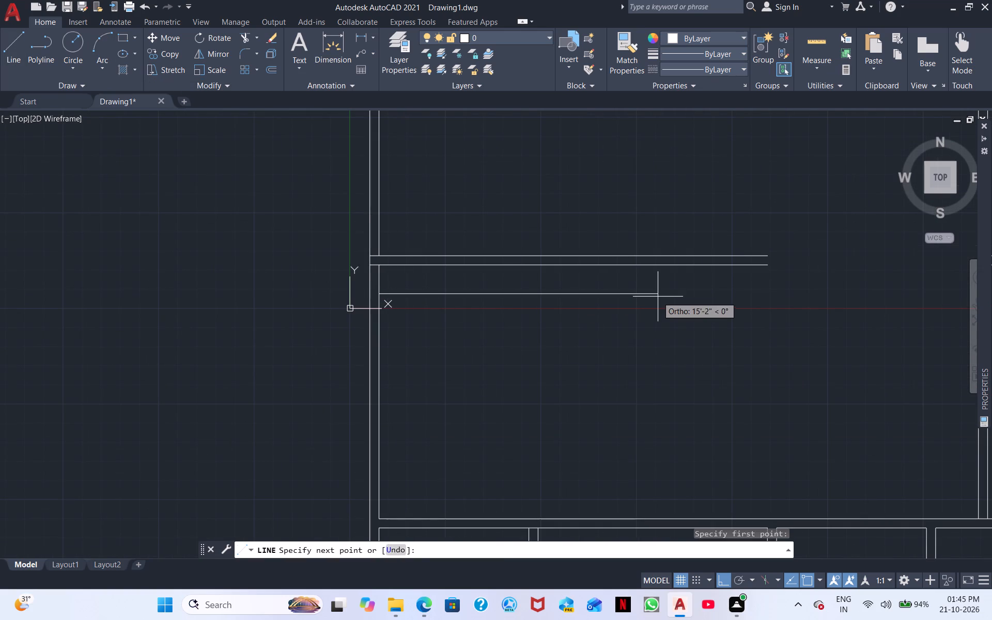
type("14'")
key("Return")
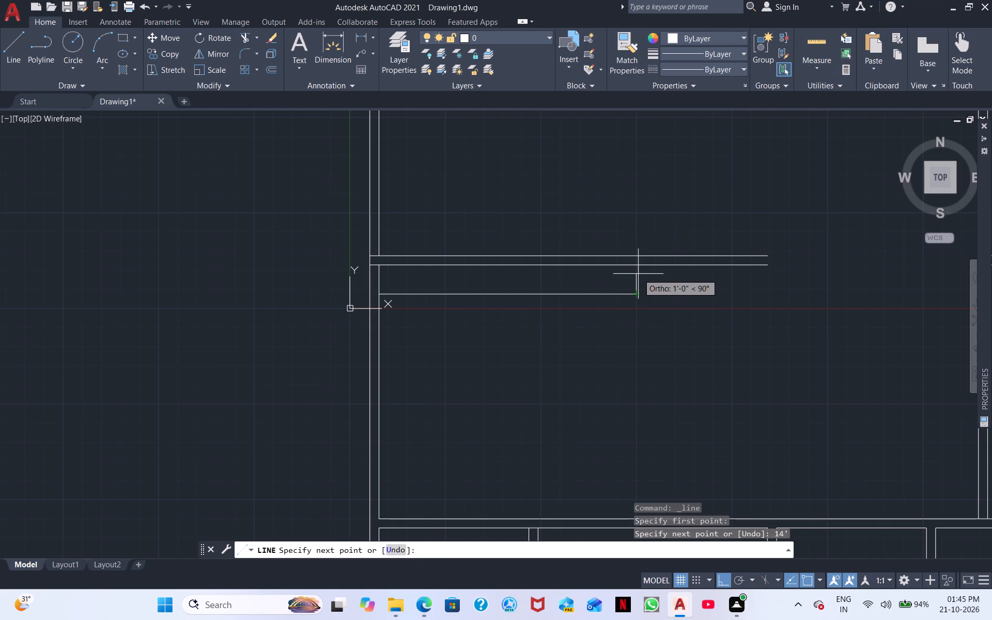
scroll(638, 273, "up", 4)
left_click(617, 214)
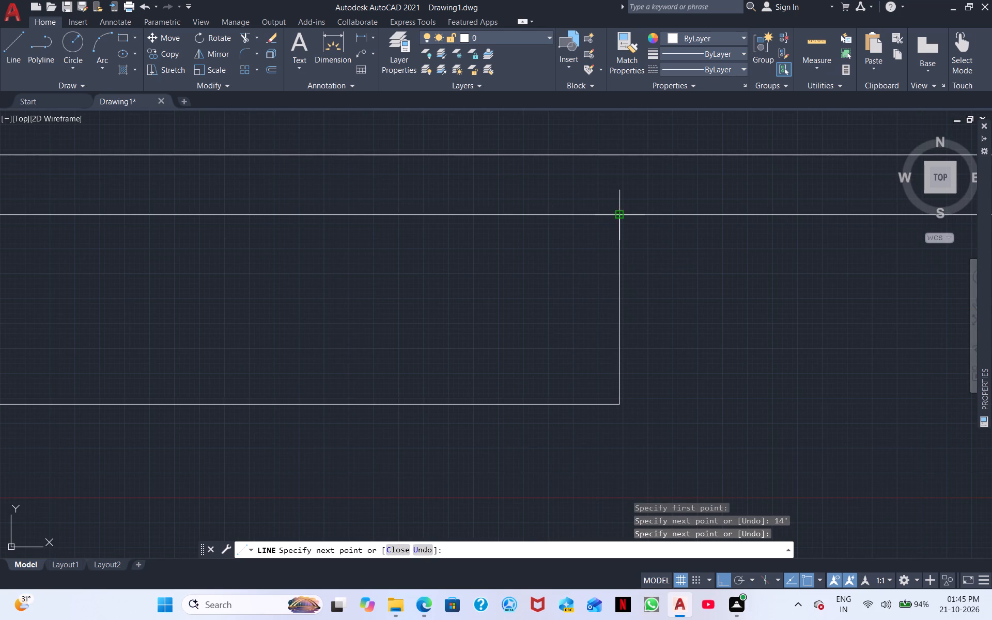
left_click(621, 156)
key("Escape")
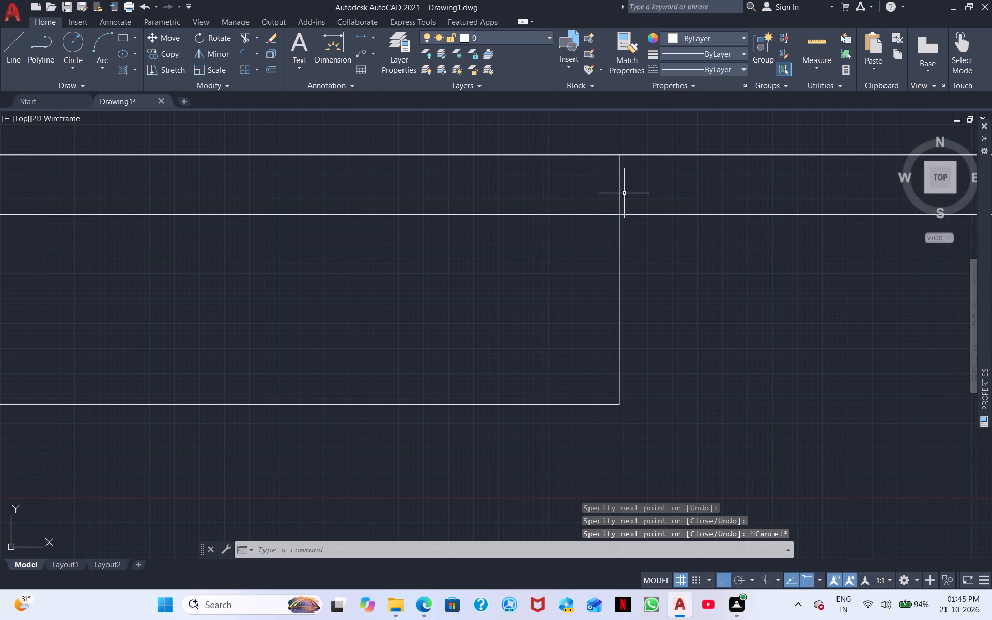
Trim away the 14' guide line, its vertical stub below the partition, and both partition lines beyond the new cross line.
left_click(241, 34)
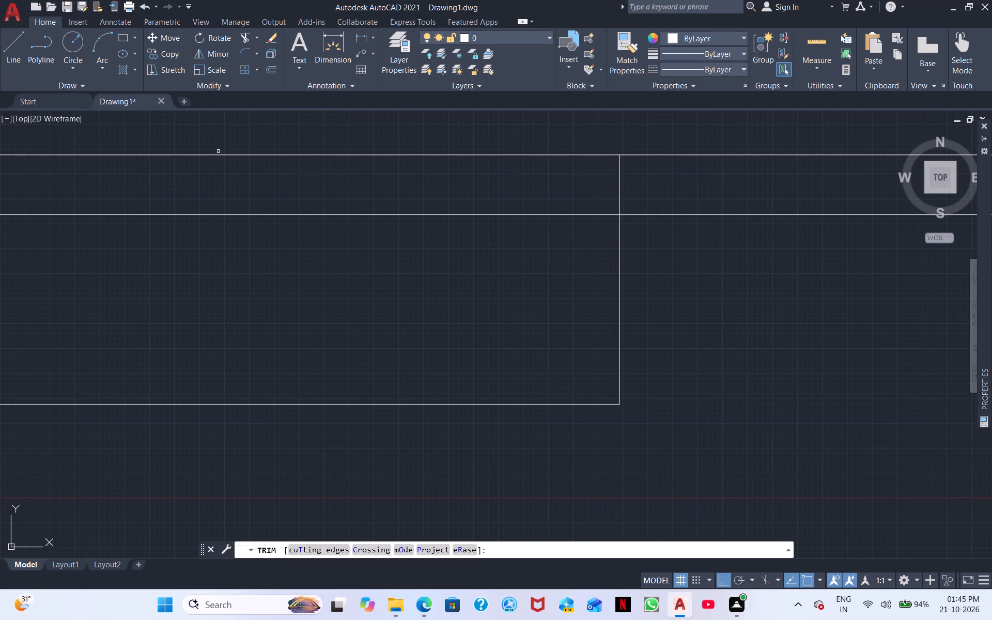
left_click_drag(292, 393, 290, 458)
left_click_drag(619, 293, 736, 292)
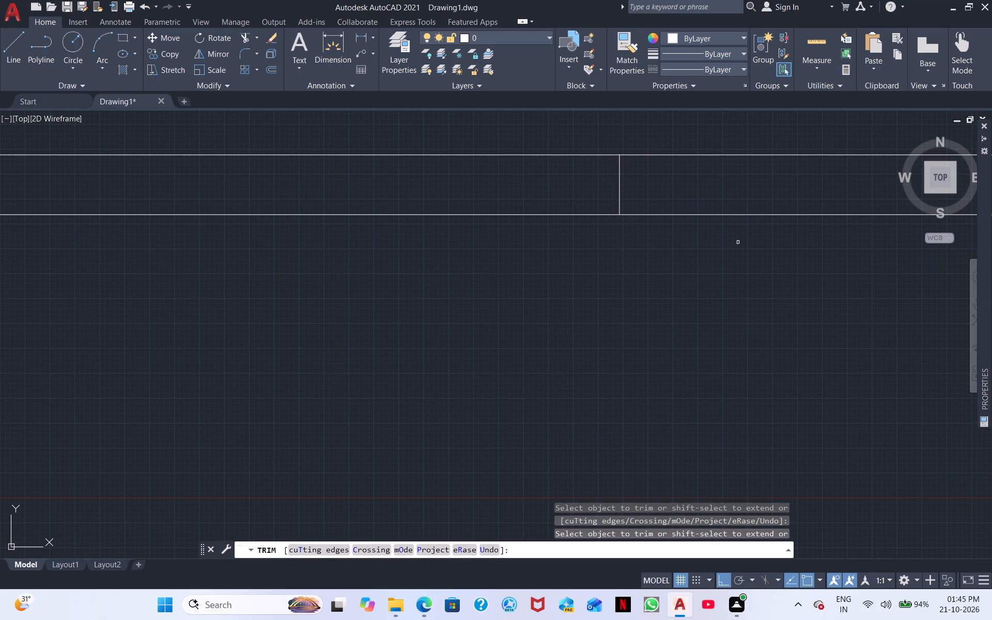
left_click_drag(716, 140, 730, 306)
scroll(628, 313, "down", 3)
Trim the shortened partition's two line stubs inside the left exterior wall's thickness.
middle_click_drag(425, 395, 710, 332)
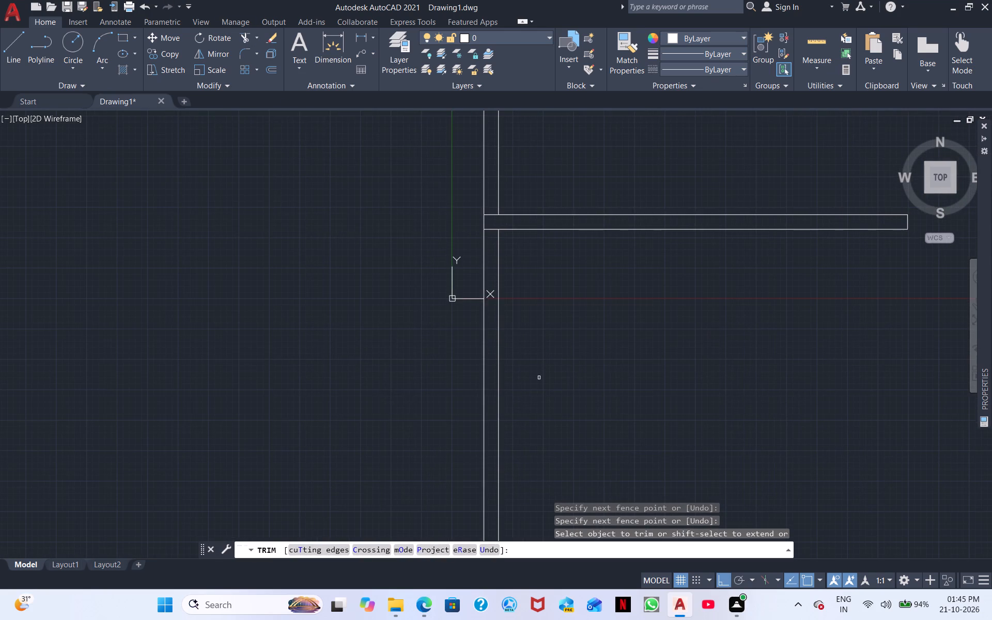
middle_click_drag(543, 327, 559, 468)
left_click(508, 370)
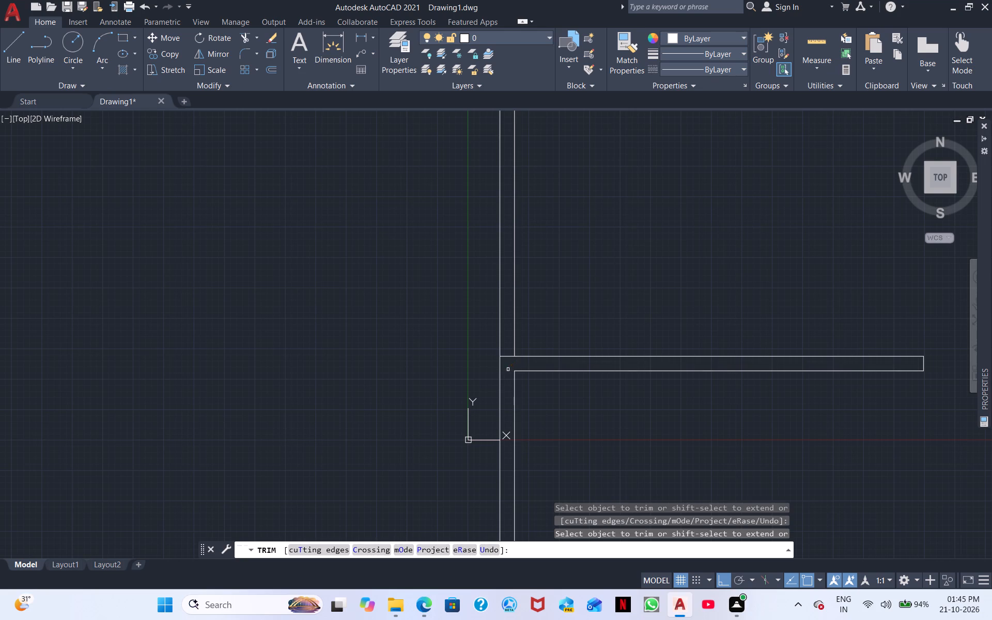
left_click(506, 355)
scroll(634, 456, "down", 1)
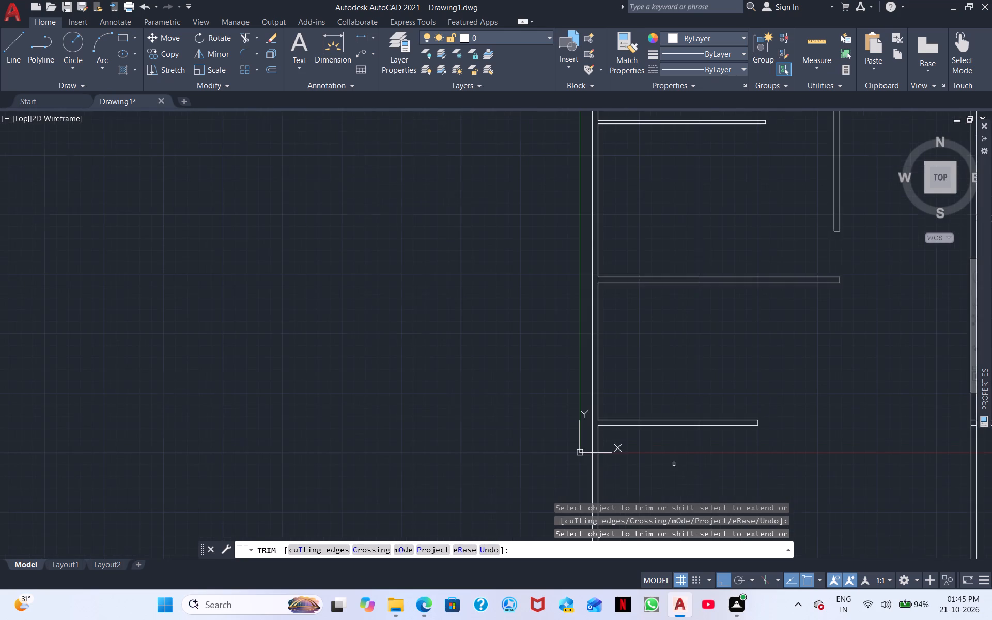
Draw a 4' line leftward from the lower middle-left room's right-hand wall, continuing up across the thickness of the horizontal wall above.
scroll(674, 464, "down", 1)
middle_click_drag(748, 485, 475, 470)
scroll(529, 454, "down", 1)
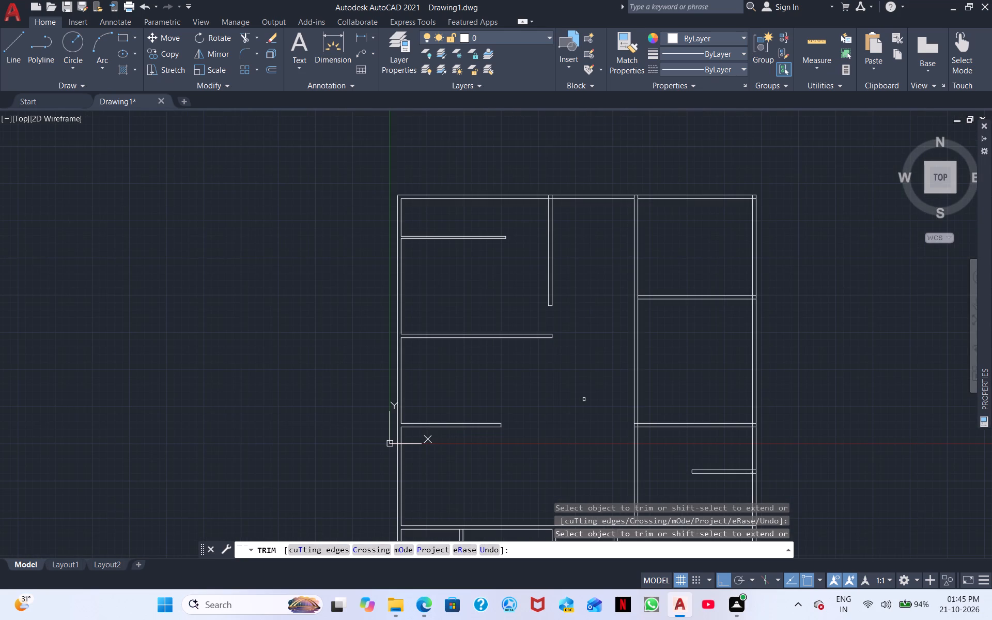
middle_click_drag(584, 399, 619, 254)
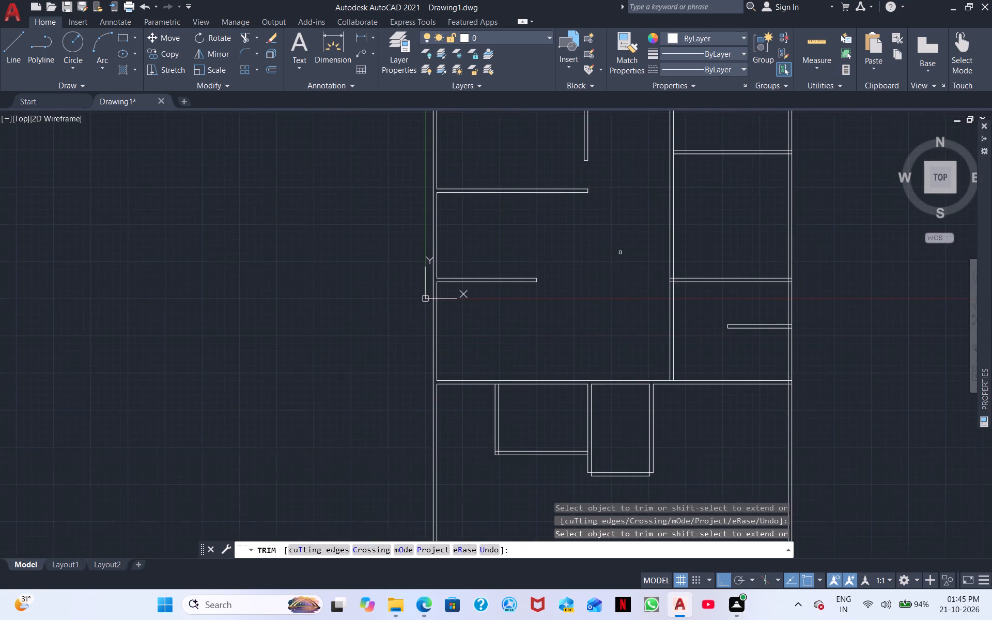
middle_click_drag(589, 302, 587, 254)
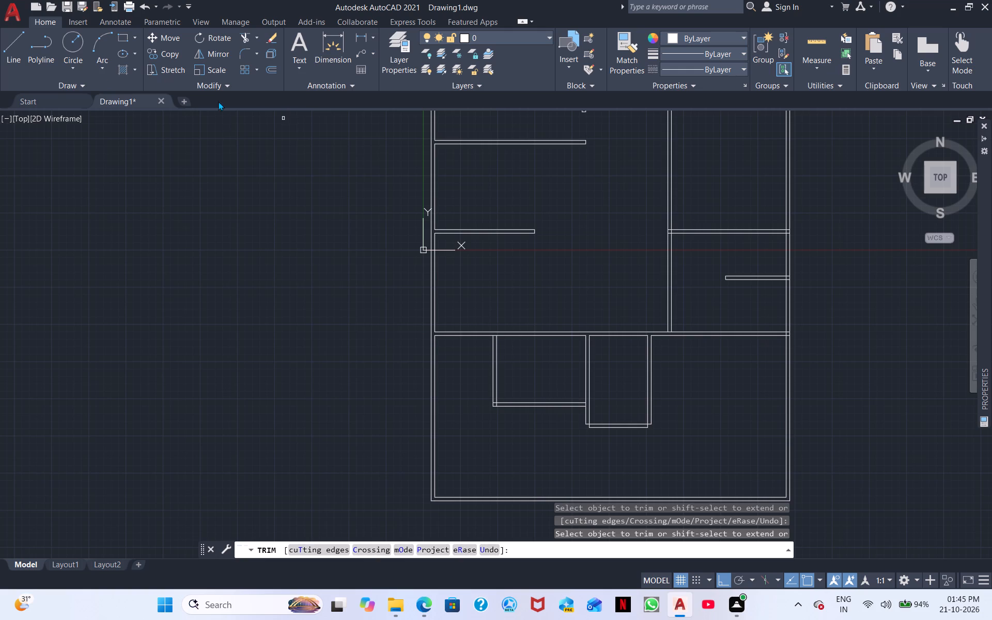
left_click(6, 39)
scroll(458, 361, "up", 3)
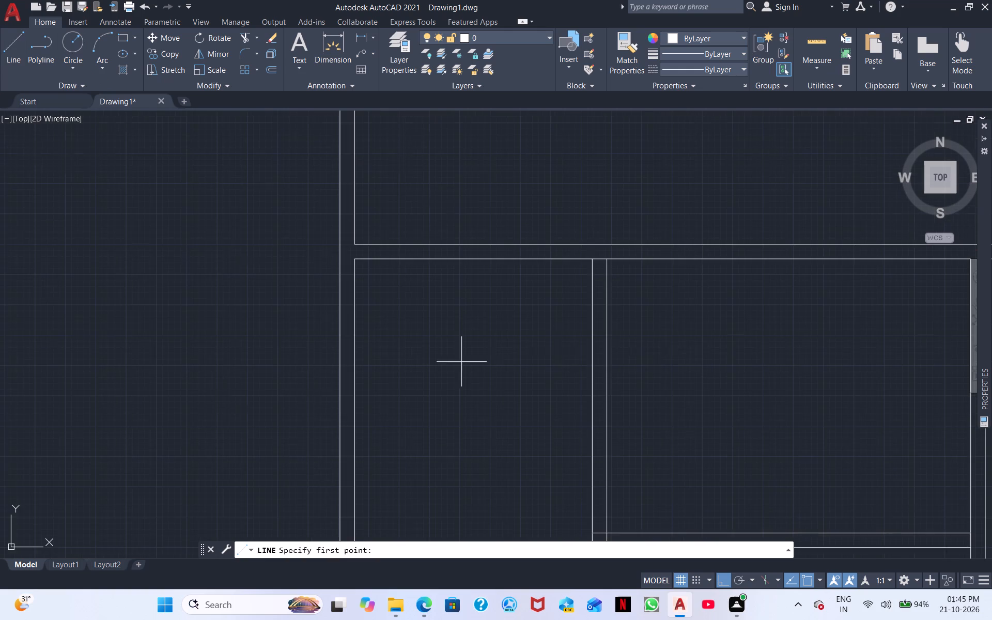
middle_click_drag(733, 349, 326, 379)
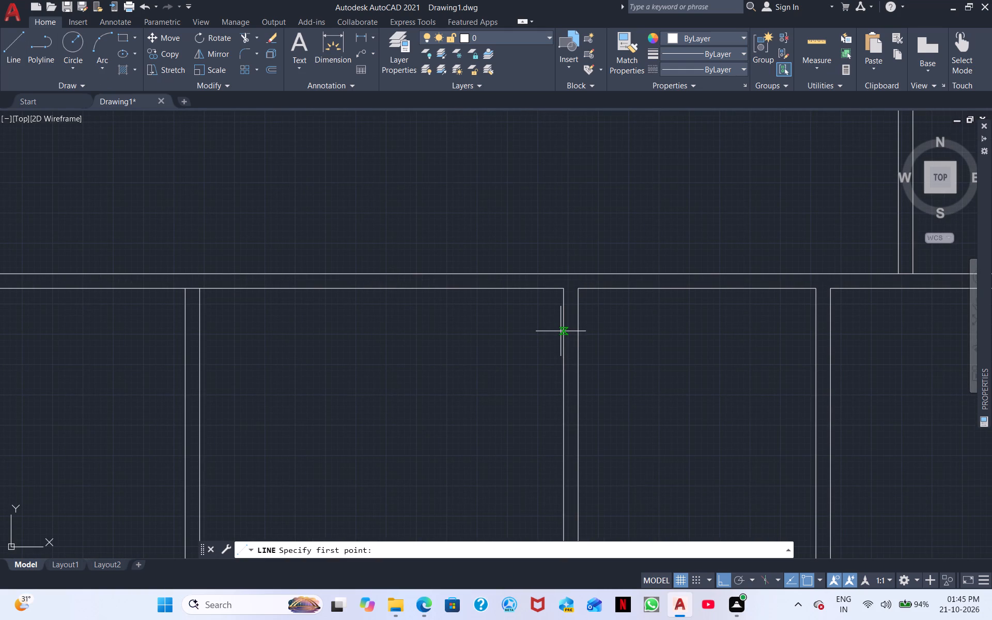
left_click(561, 331)
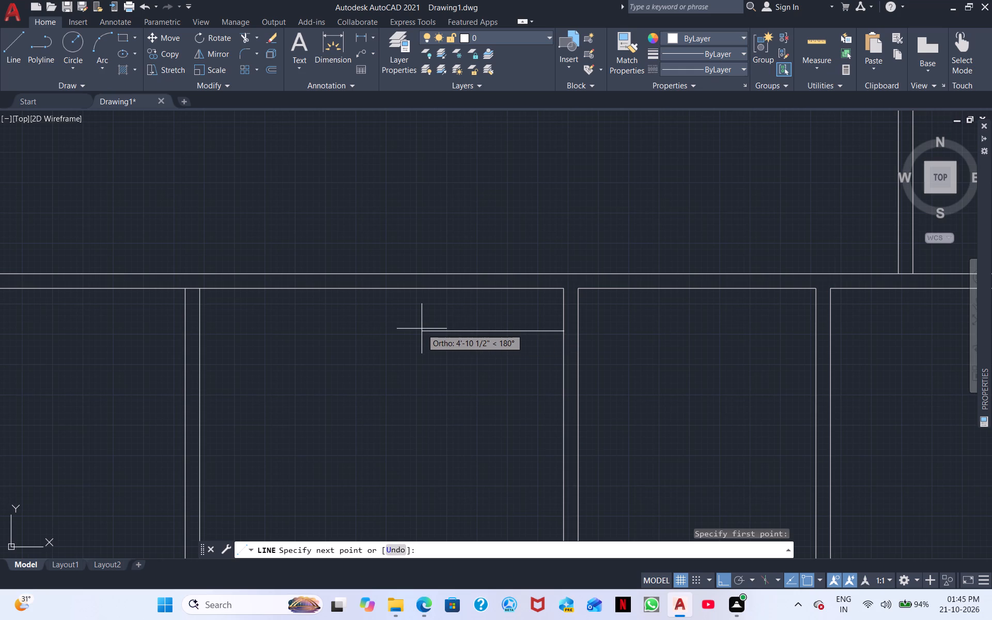
type("4'")
key("Return")
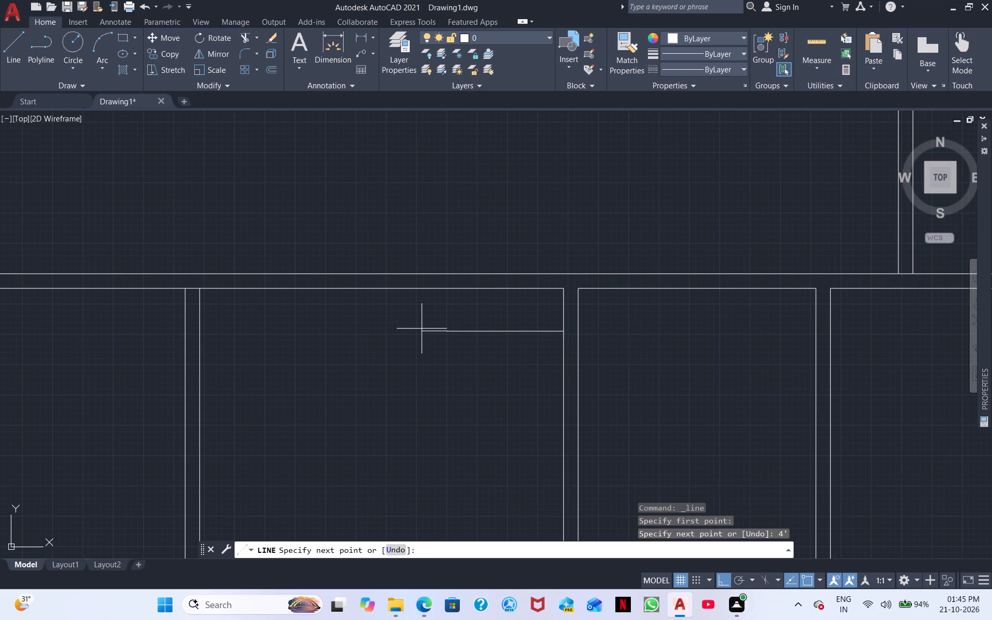
left_click(451, 288)
left_click(445, 273)
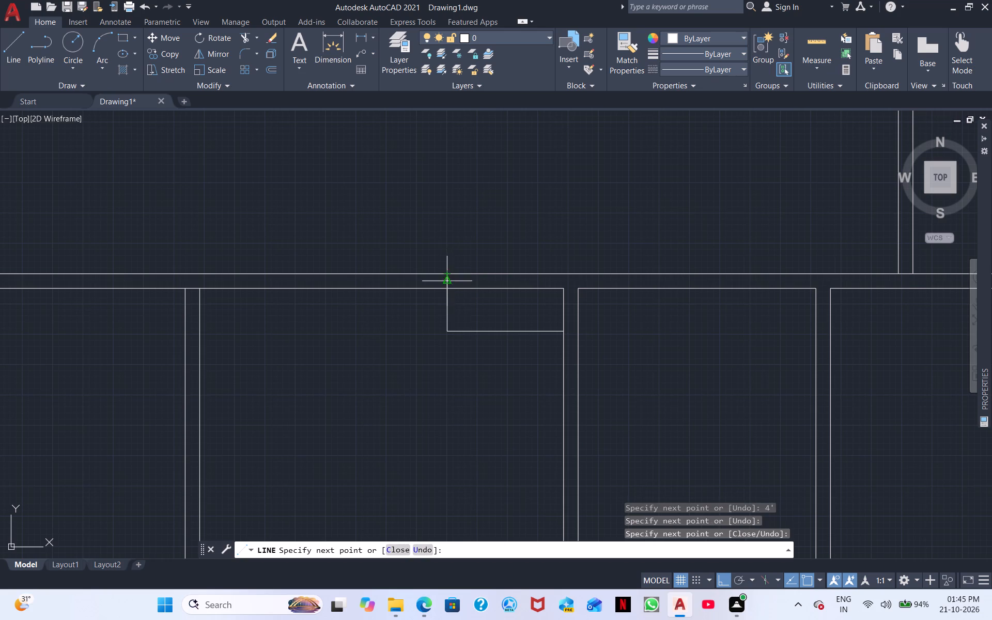
key("Escape")
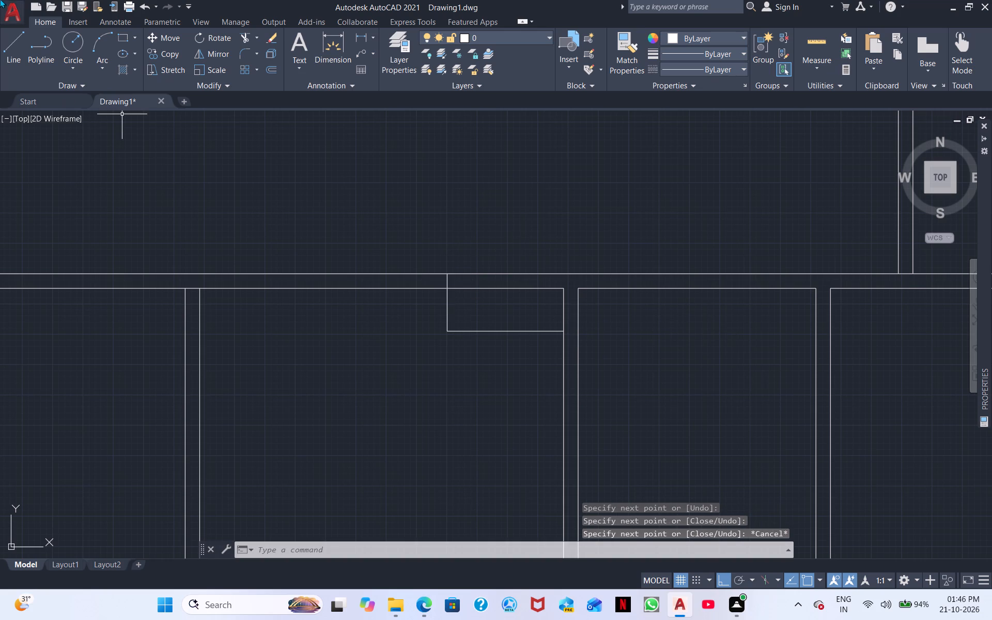
Draw a 1.5' line rightward from the adjacent narrow room's left wall, continuing up across the thickness of the horizontal wall above.
left_click(13, 55)
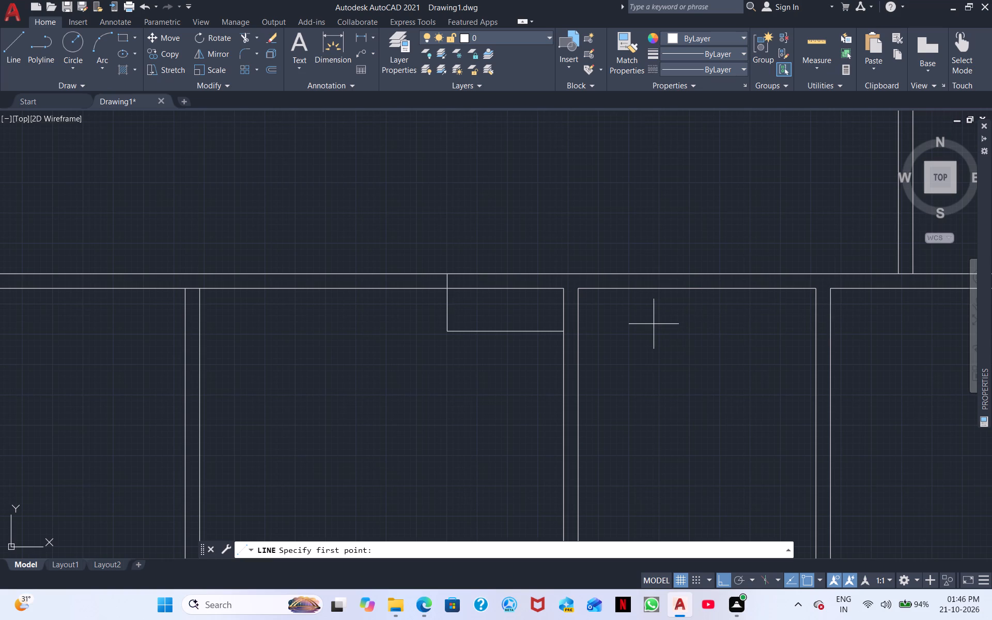
scroll(654, 324, "up", 3)
middle_click_drag(591, 278, 621, 438)
scroll(621, 438, "down", 1)
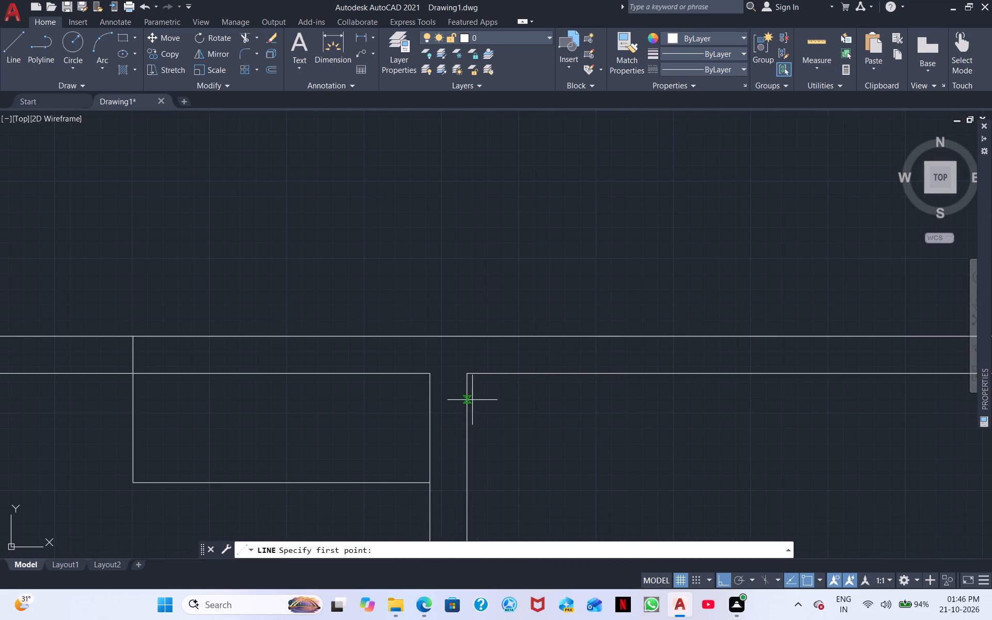
left_click_drag(468, 402, 483, 407)
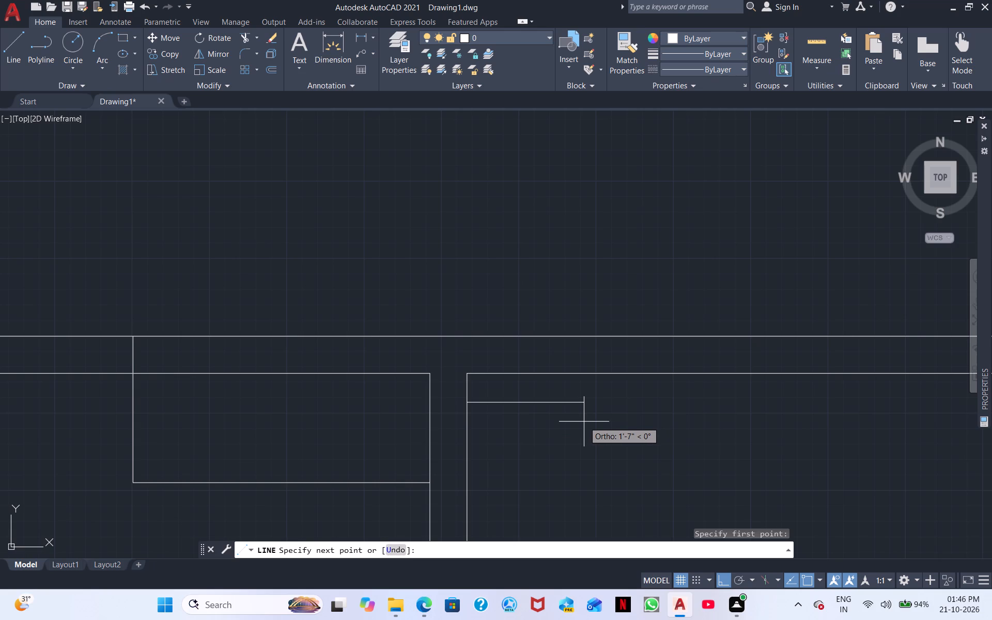
key("1")
type(".5'")
key("Return")
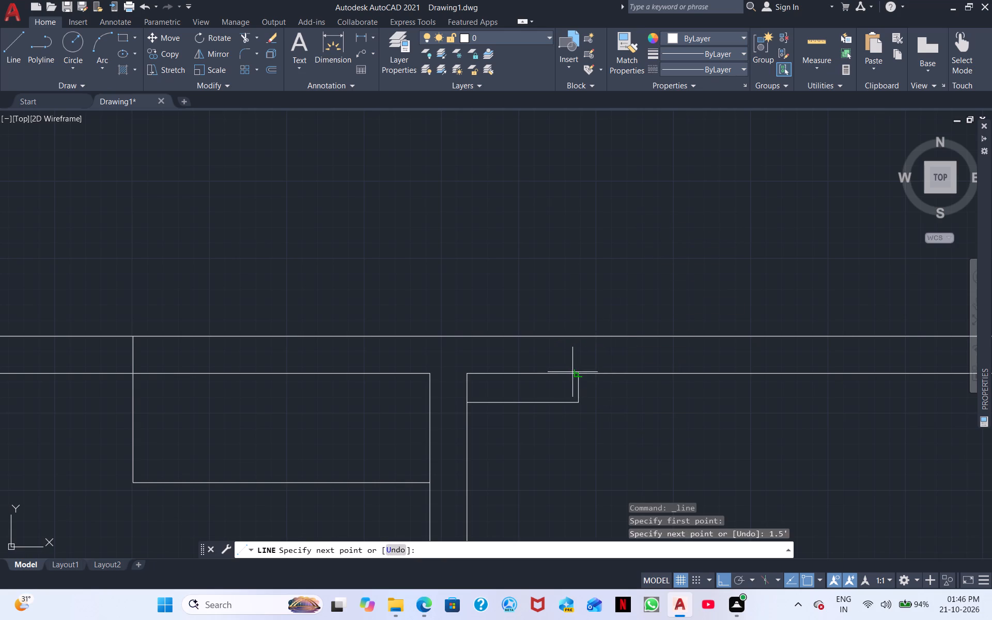
left_click(577, 373)
left_click(582, 336)
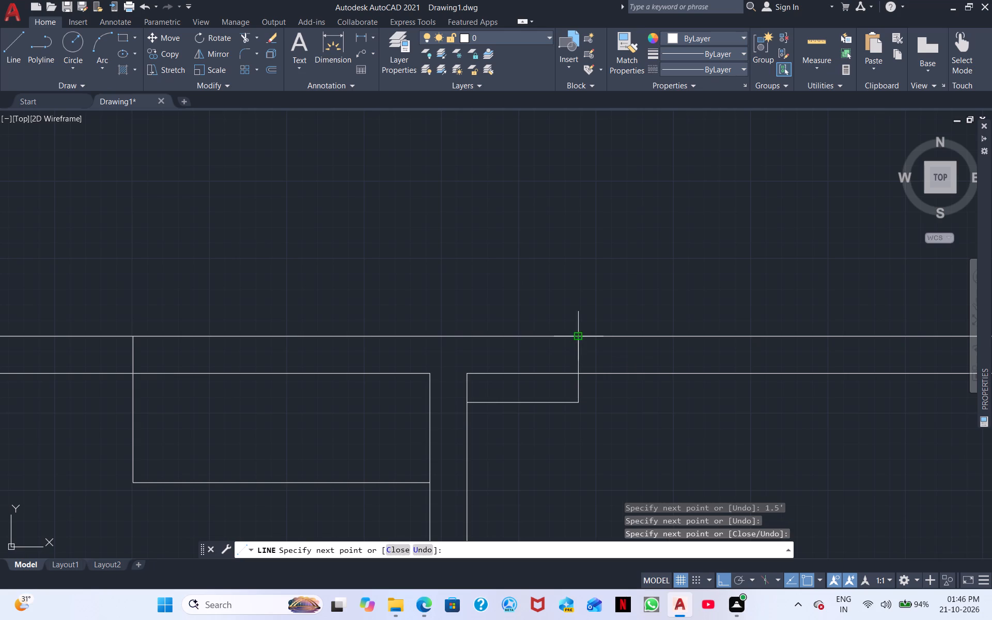
right_click(676, 425)
left_click(721, 278)
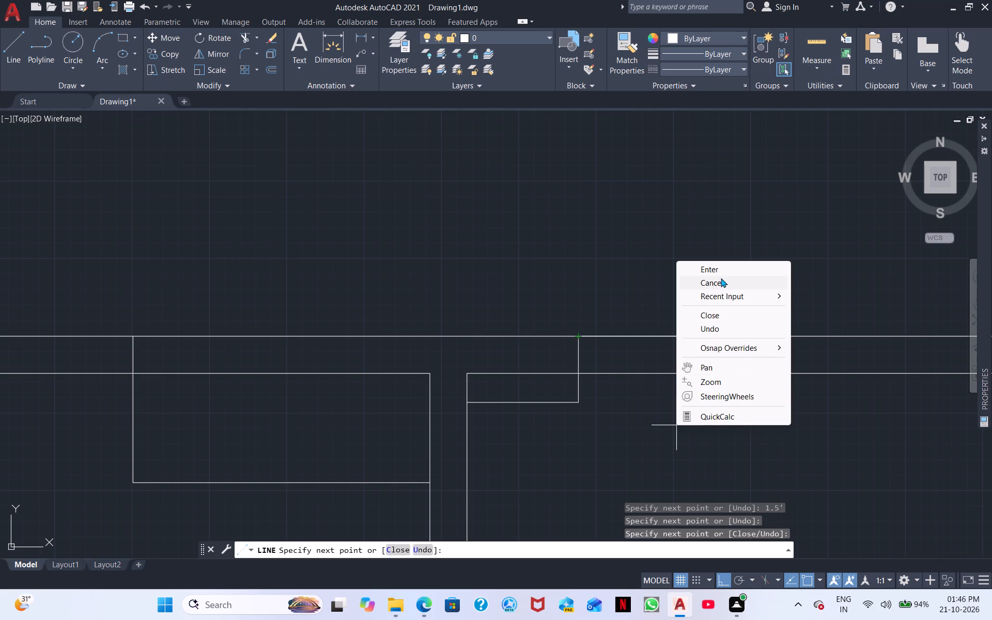
Draw a 1.5' line leftward from the narrow room's right wall, continuing up across the thickness of the horizontal wall above.
middle_click_drag(814, 432, 475, 406)
scroll(472, 406, "down", 1)
right_click(505, 409)
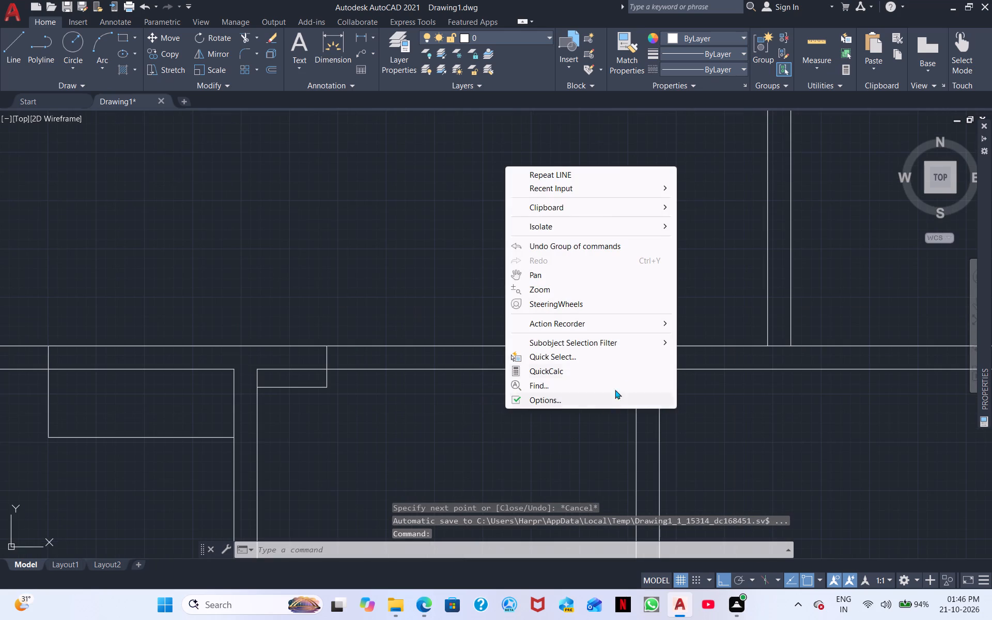
left_click(581, 168)
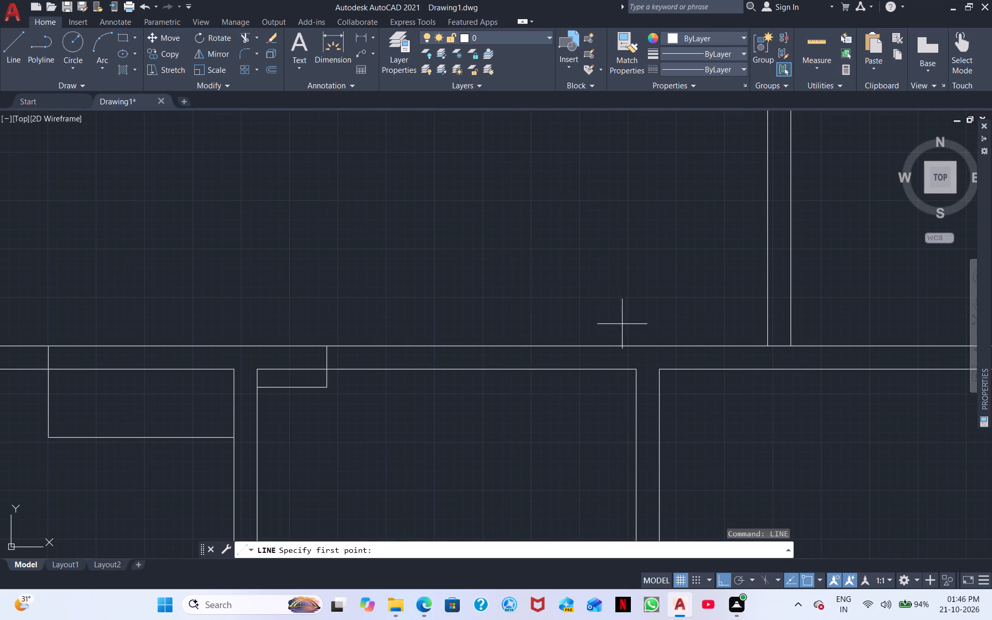
left_click(636, 394)
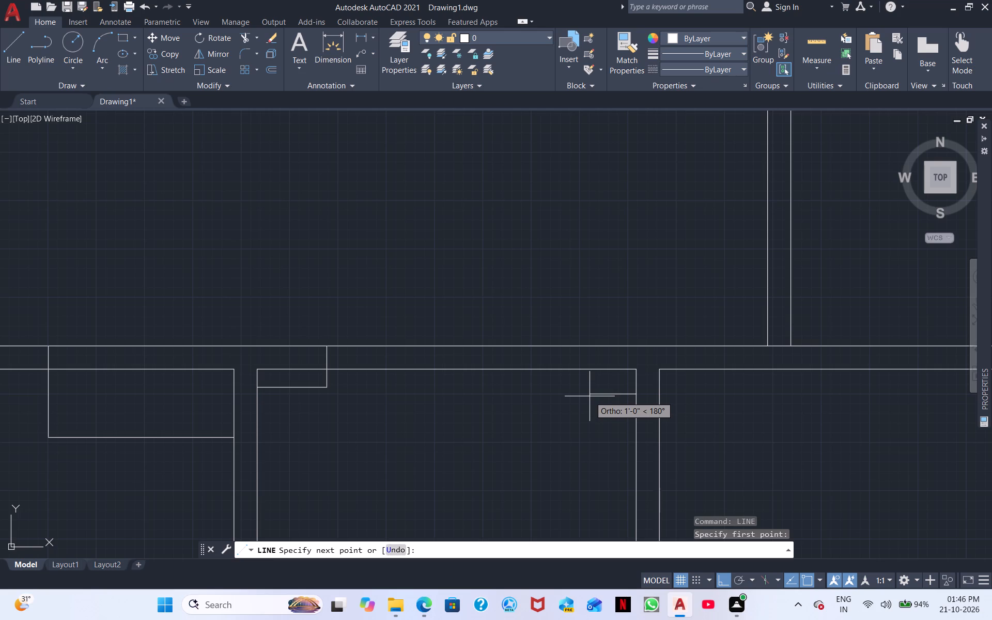
type("1.5'")
key("Return")
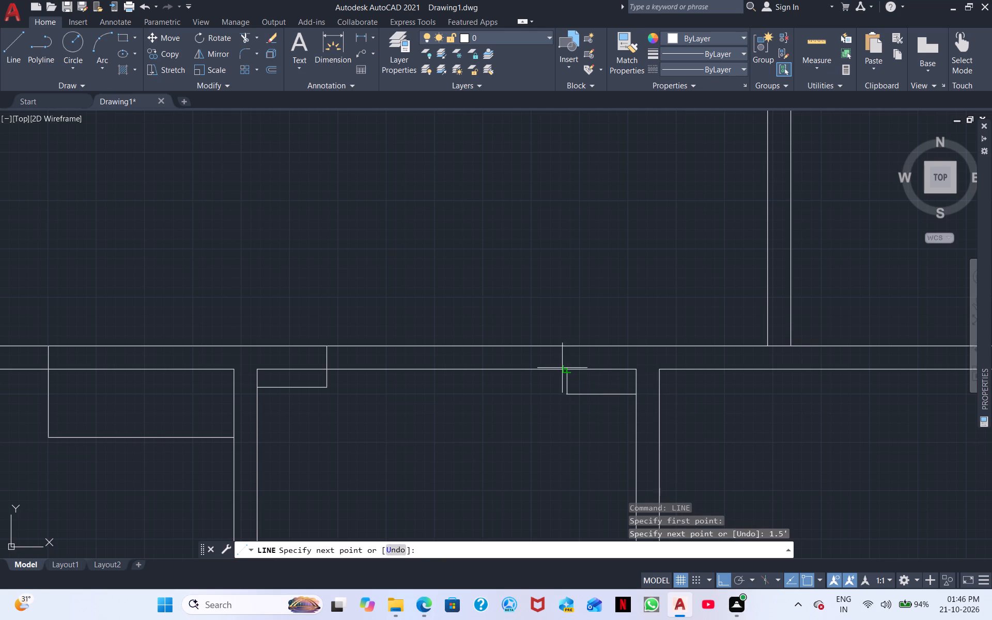
left_click(566, 372)
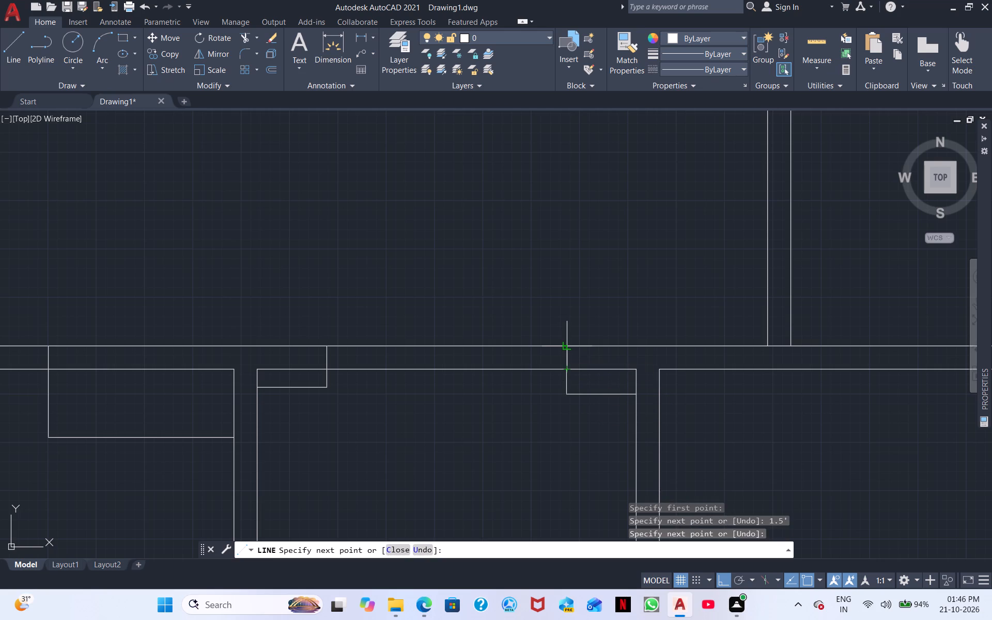
left_click(566, 344)
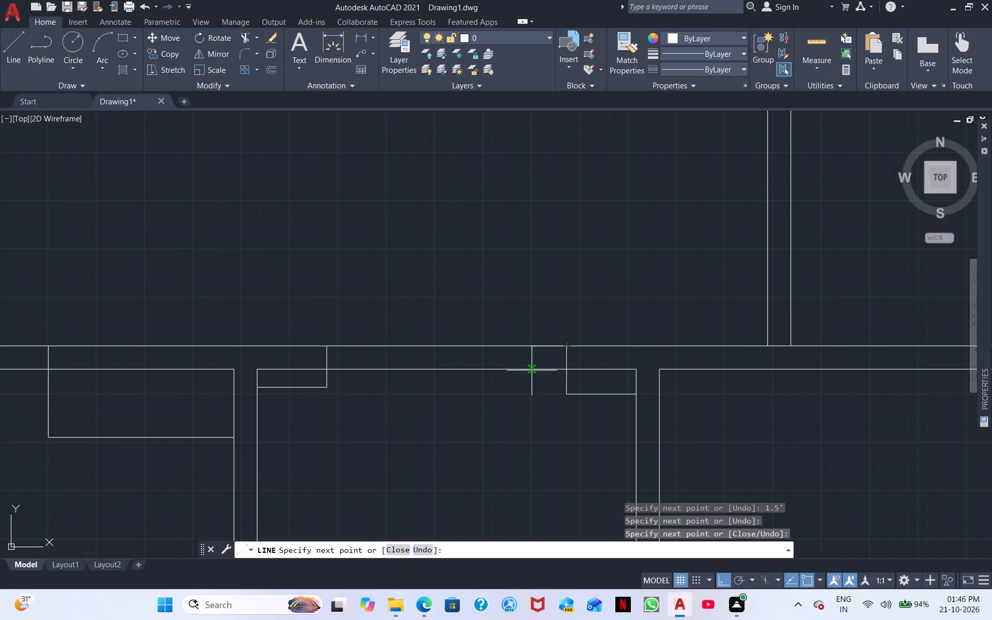
key("Escape")
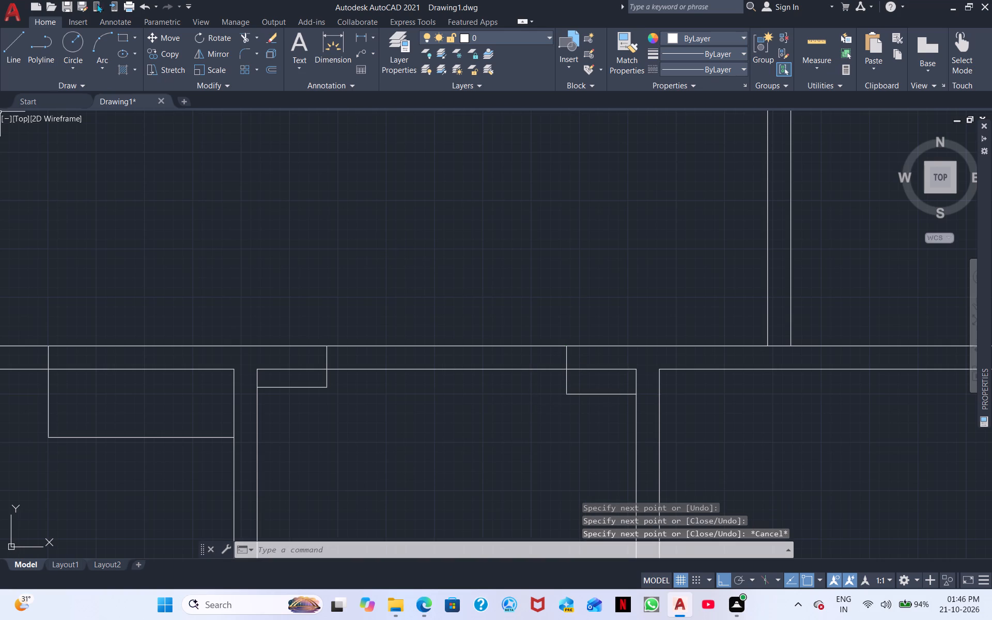
Trim away the narrow room's 1.5' guide lines with their stubs, and both horizontal wall lines between the two marks.
left_click(244, 35)
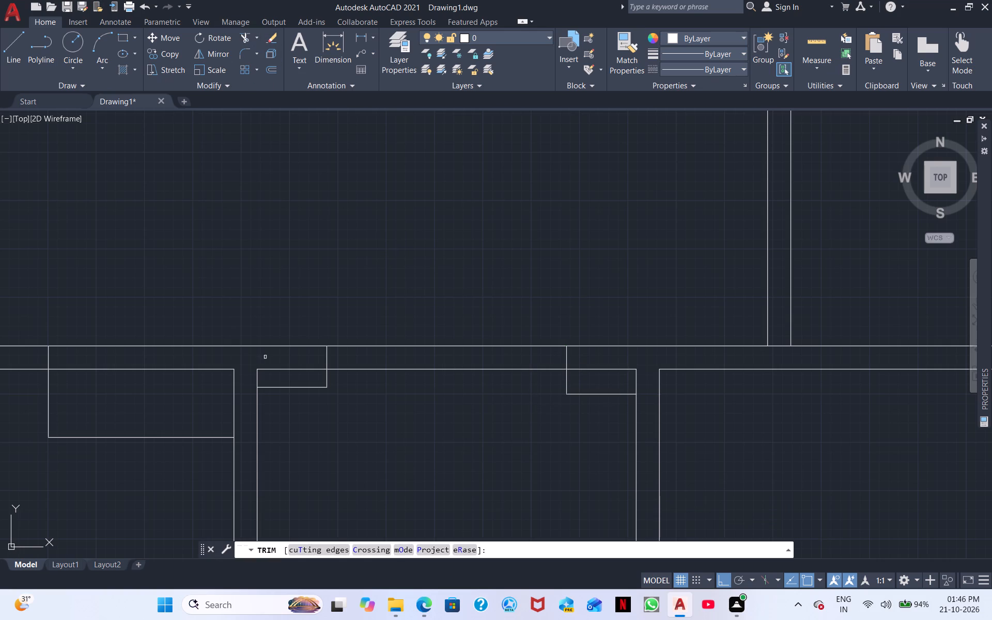
left_click(286, 387)
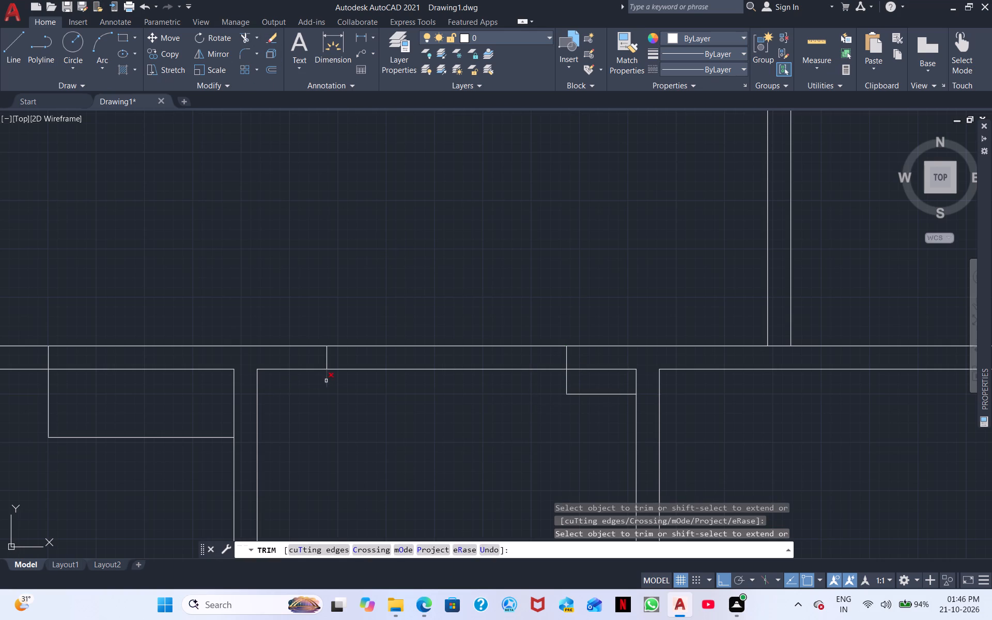
left_click(327, 381)
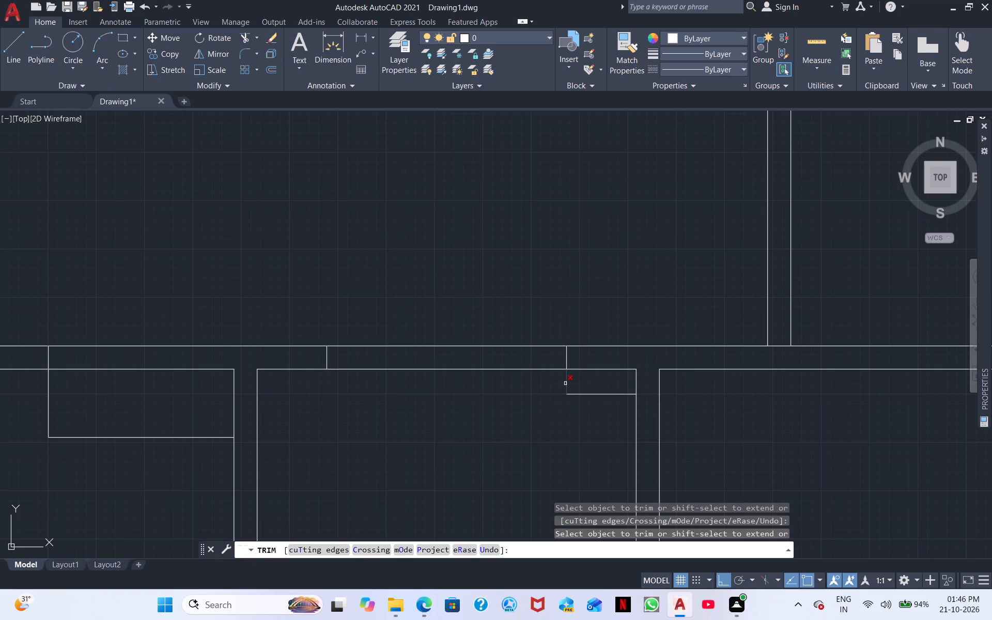
left_click(565, 383)
left_click_drag(583, 393, 585, 406)
left_click_drag(424, 321, 429, 395)
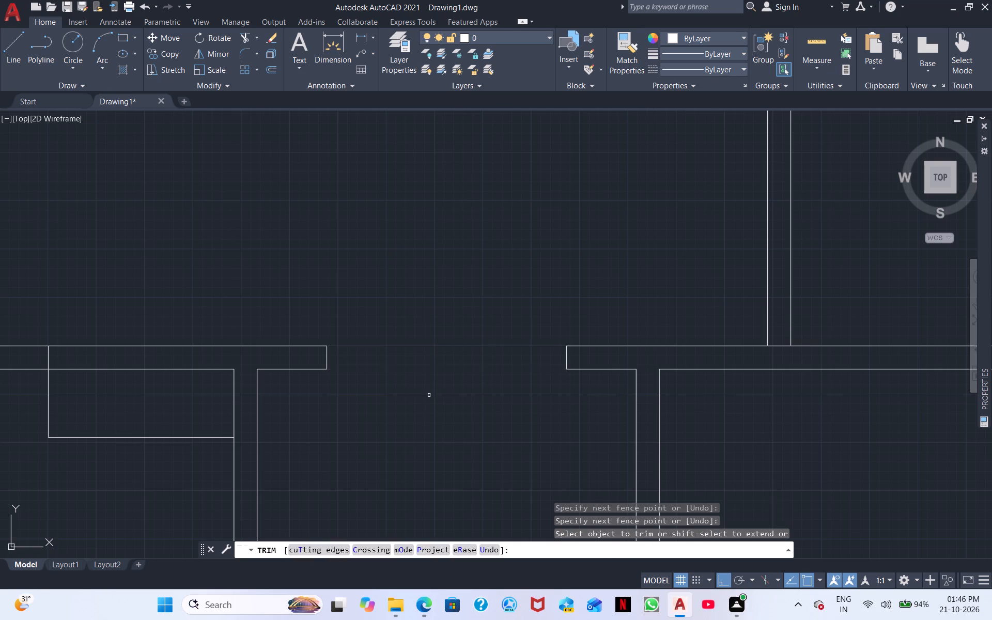
Extend the lower middle-left room's right-hand wall line through the horizontal wall, then trim out the 4' opening and its guide lines.
scroll(448, 390, "down", 3)
middle_click_drag(461, 410, 421, 396)
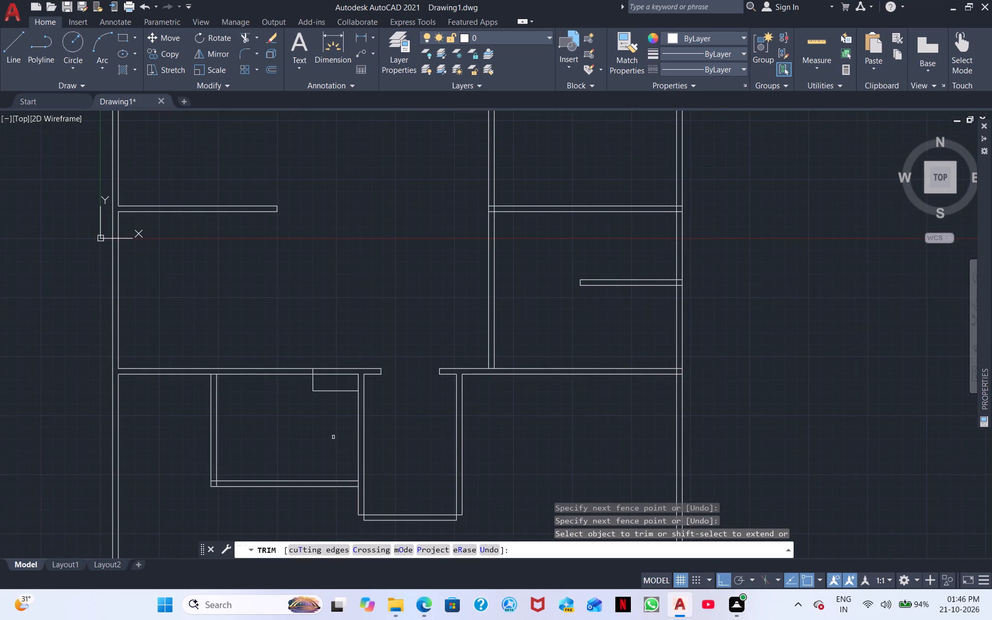
scroll(328, 431, "up", 3)
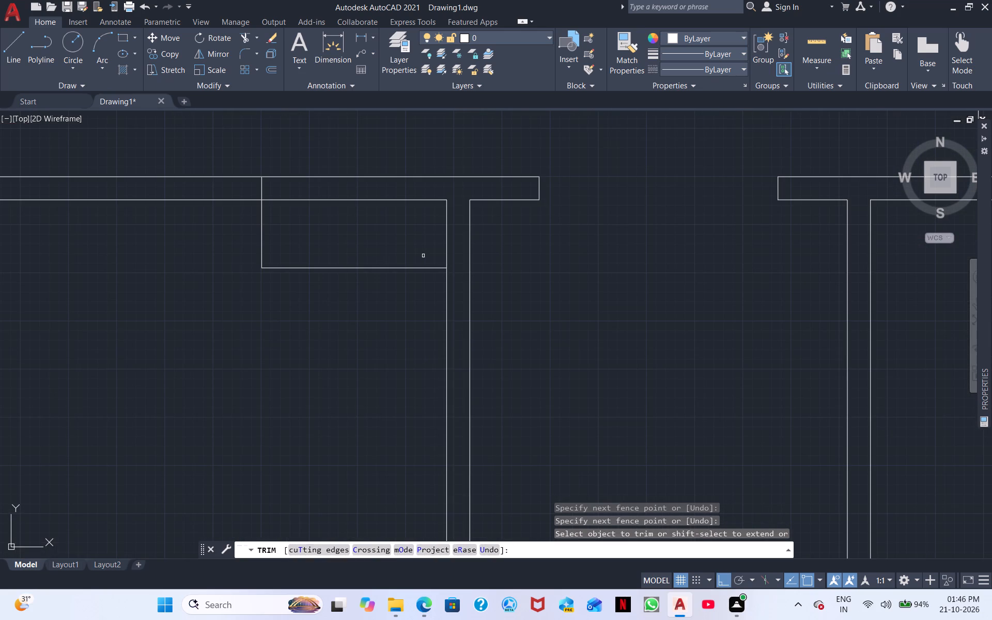
left_click(448, 238, "shift")
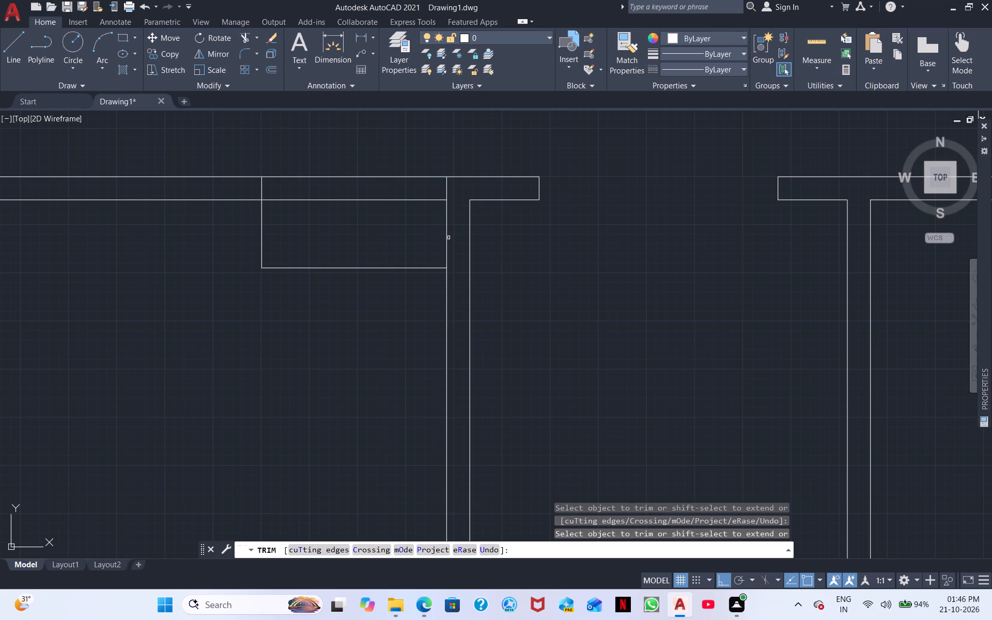
left_click_drag(368, 149, 339, 318)
left_click_drag(240, 241, 337, 242)
In the upper-right room, draw a 4' line upward from the cross wall's upper edge, continuing left across the vertical wall's thickness.
scroll(316, 244, "down", 3)
middle_click_drag(399, 302, 350, 257)
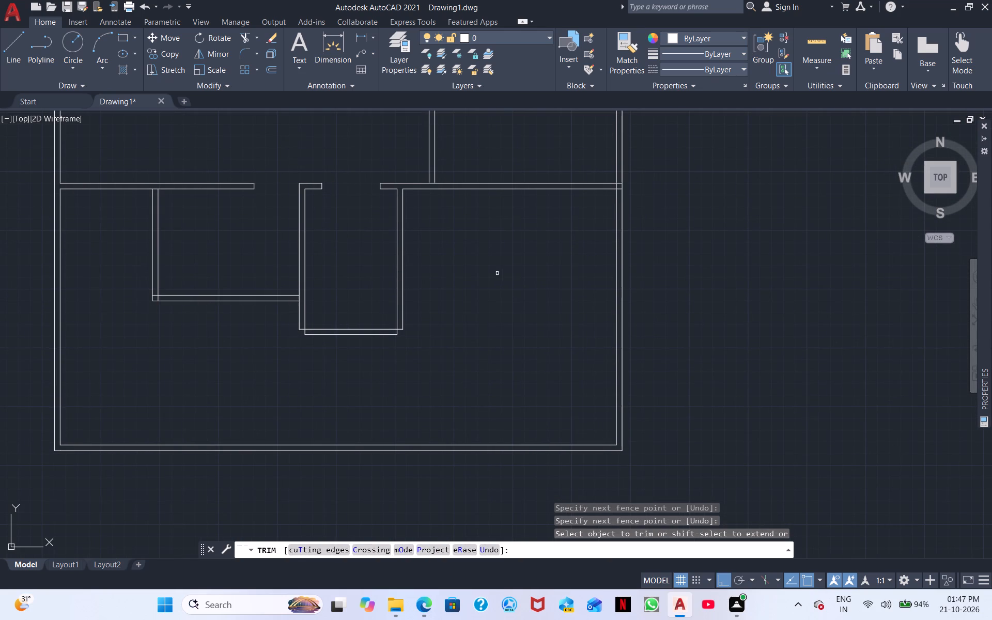
middle_click_drag(493, 286, 418, 438)
middle_click_drag(435, 392, 416, 467)
middle_click_drag(431, 377, 413, 485)
middle_click_drag(369, 413, 370, 496)
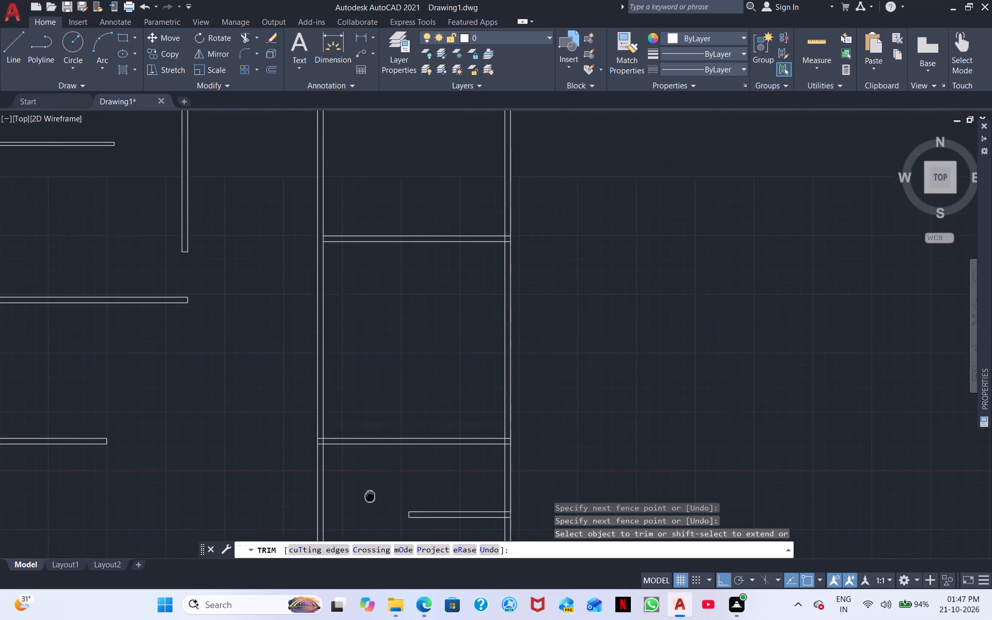
middle_click_drag(370, 496, 370, 498)
middle_click_drag(376, 342, 420, 501)
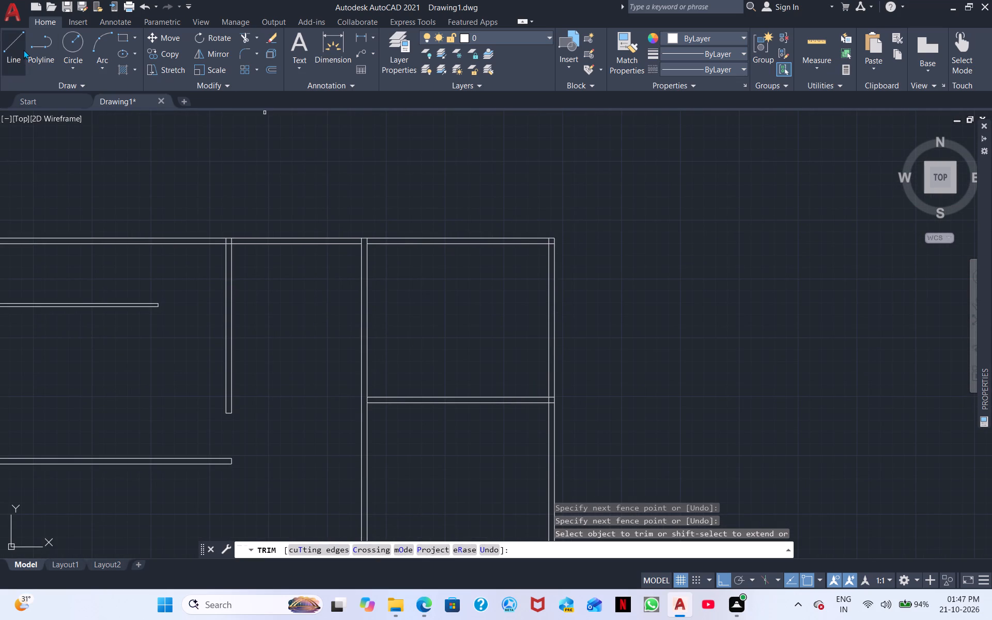
left_click(23, 50)
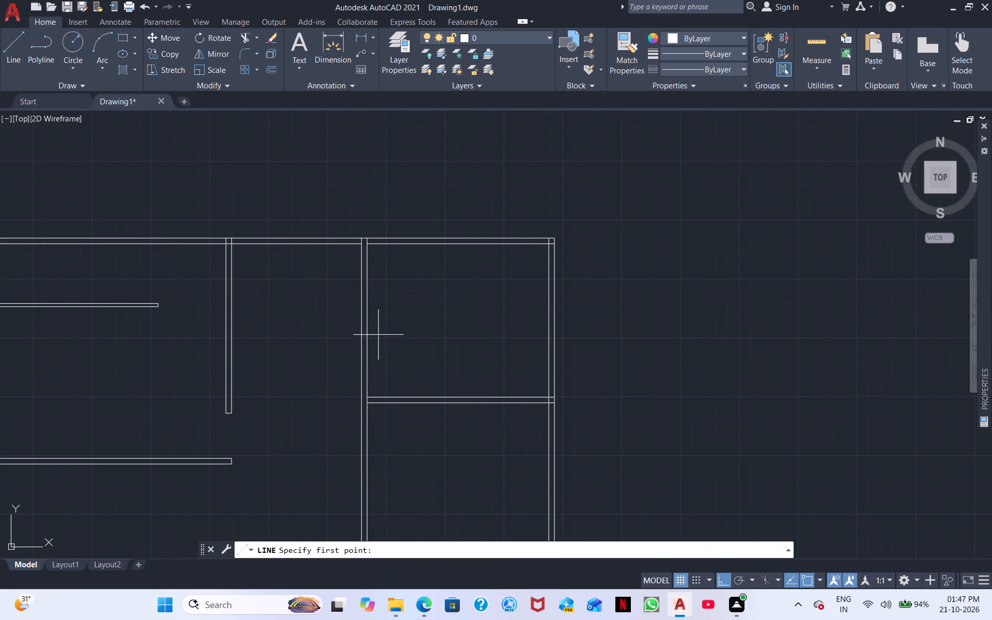
scroll(374, 381, "up", 2)
left_click(398, 420)
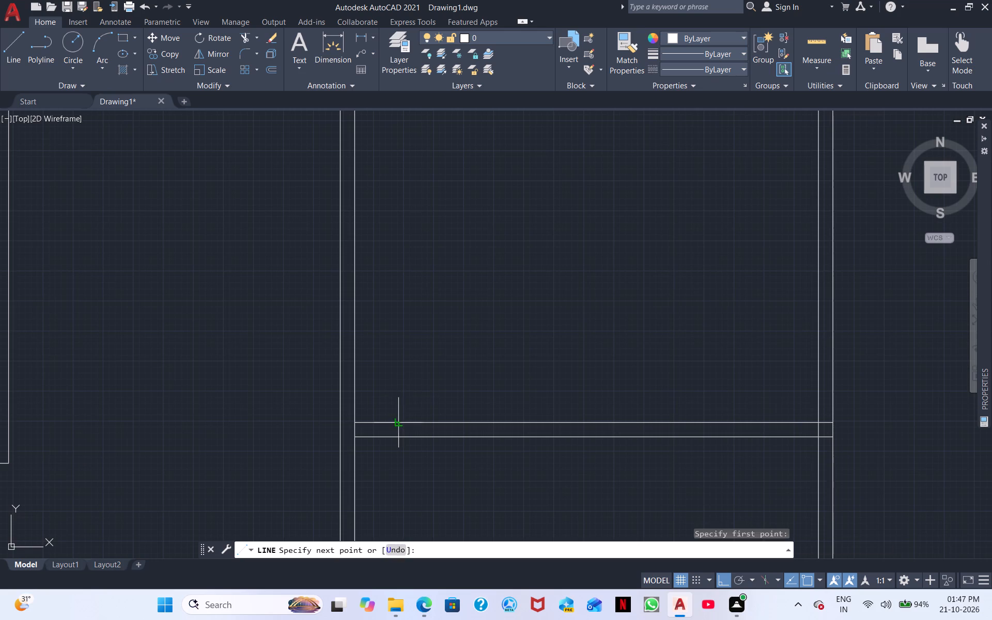
type("4'")
key("Return")
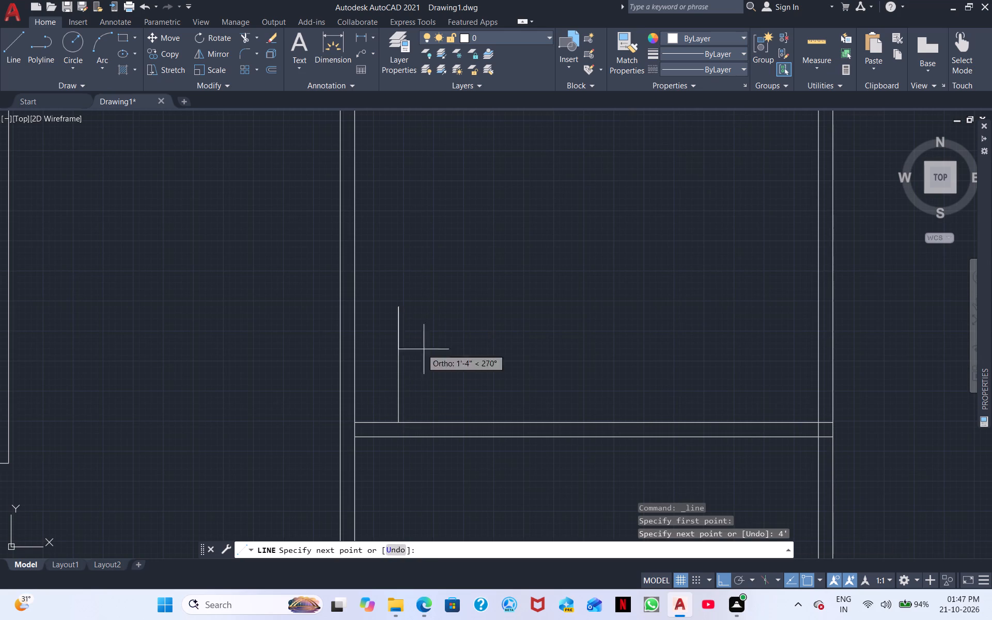
left_click(353, 306)
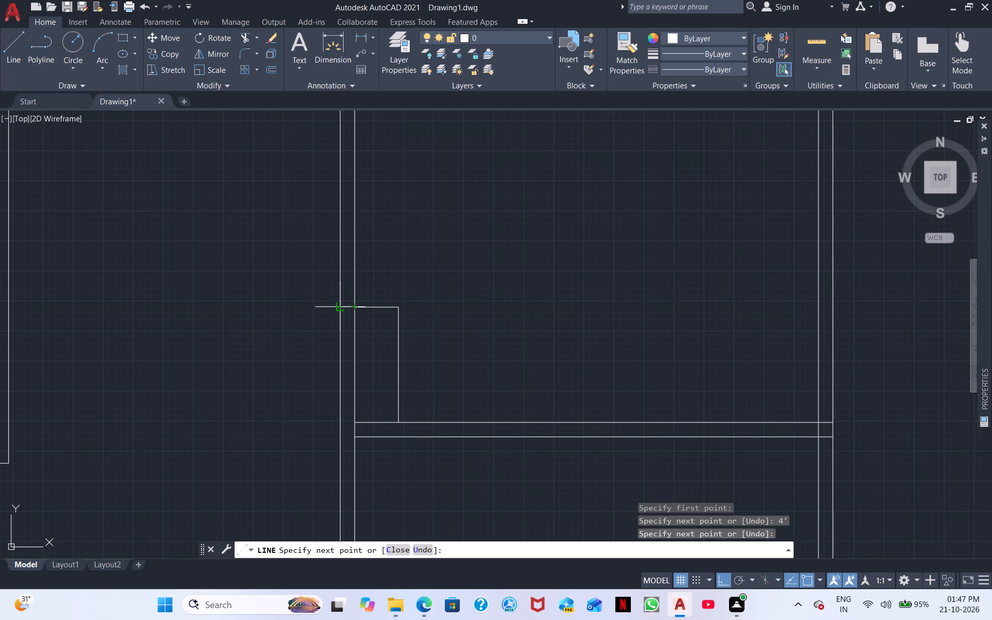
left_click(339, 307)
key("Escape")
Draw a 4' line downward from the same cross wall's lower edge, continuing left across the vertical wall's thickness.
key("space")
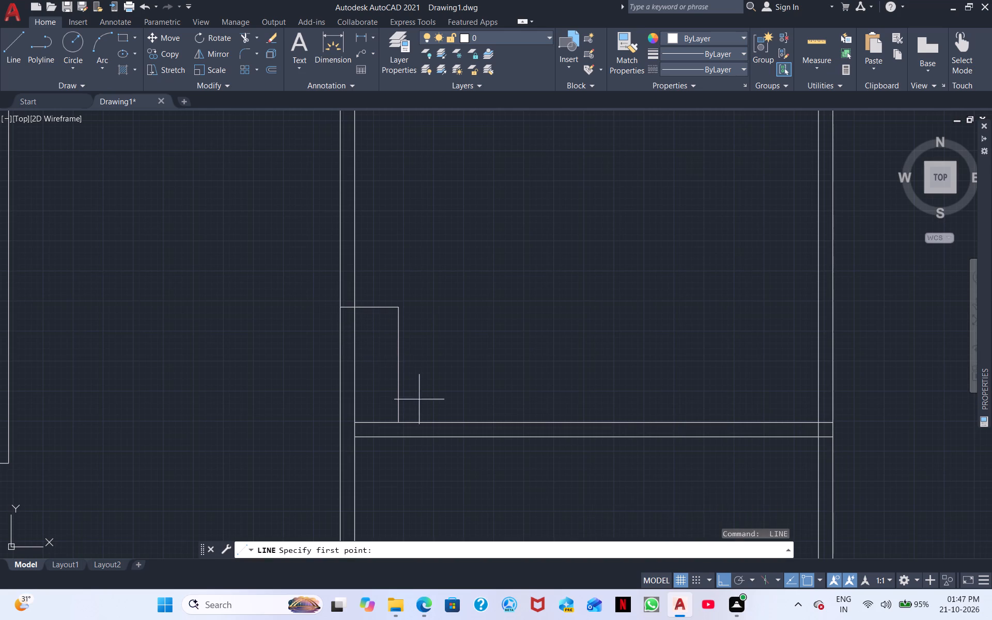
middle_click_drag(438, 460, 469, 333)
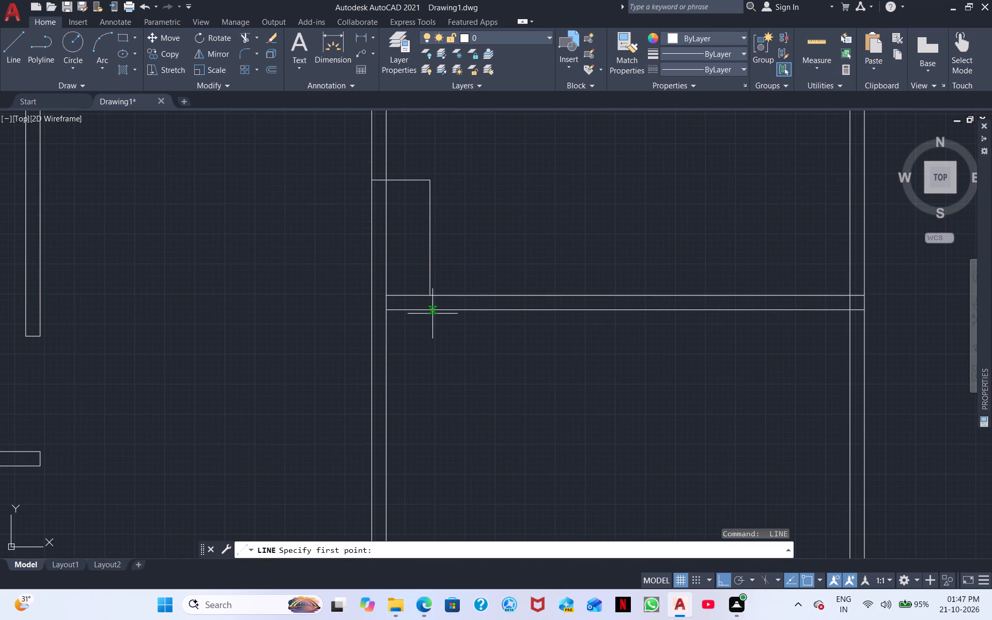
scroll(426, 314, "up", 3)
left_click(436, 293)
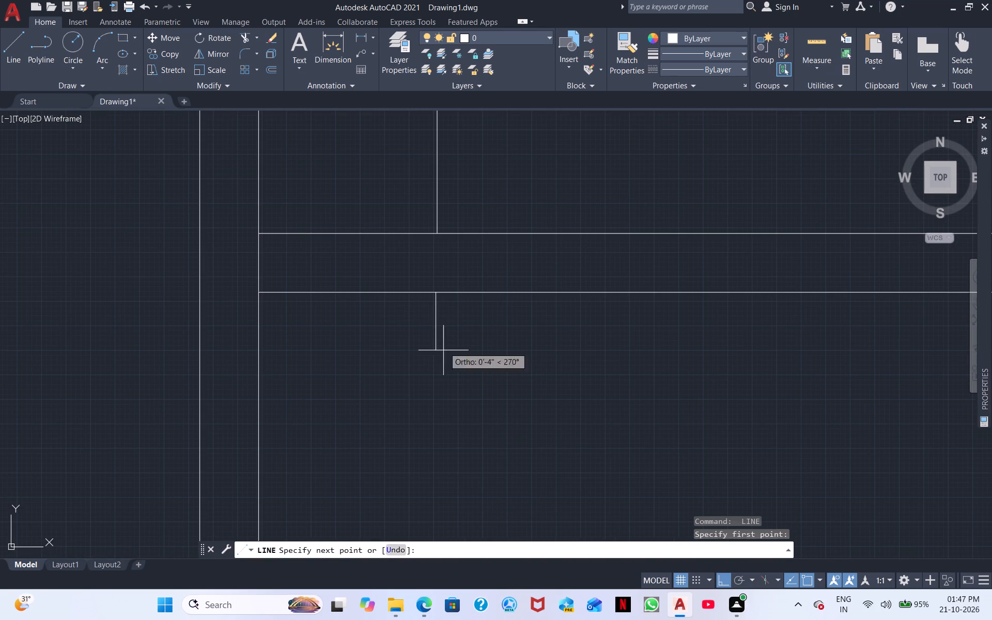
scroll(451, 420, "down", 2)
middle_click_drag(451, 421, 441, 303)
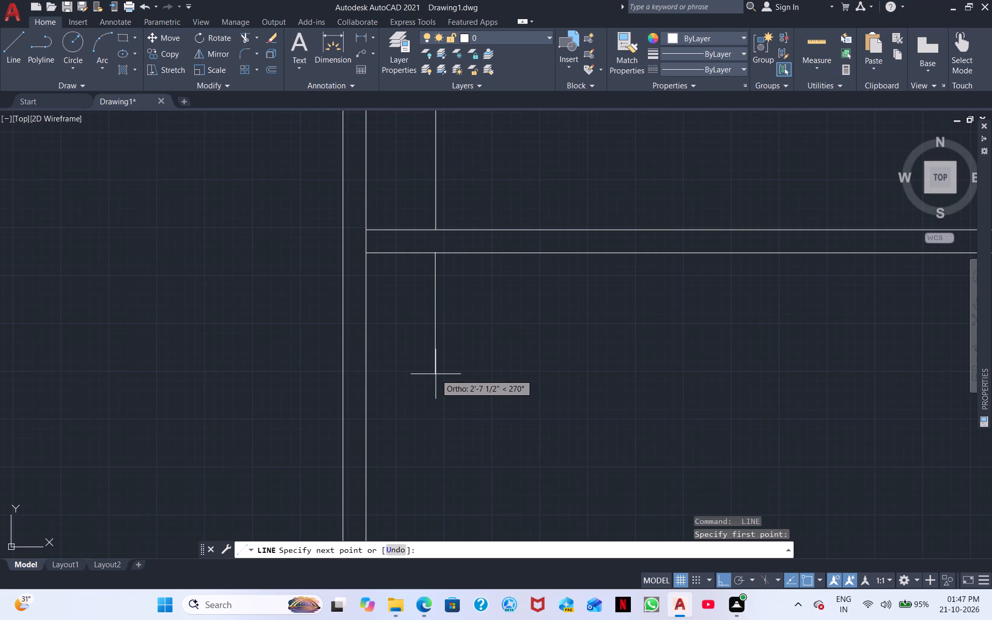
type("4'")
key("Return")
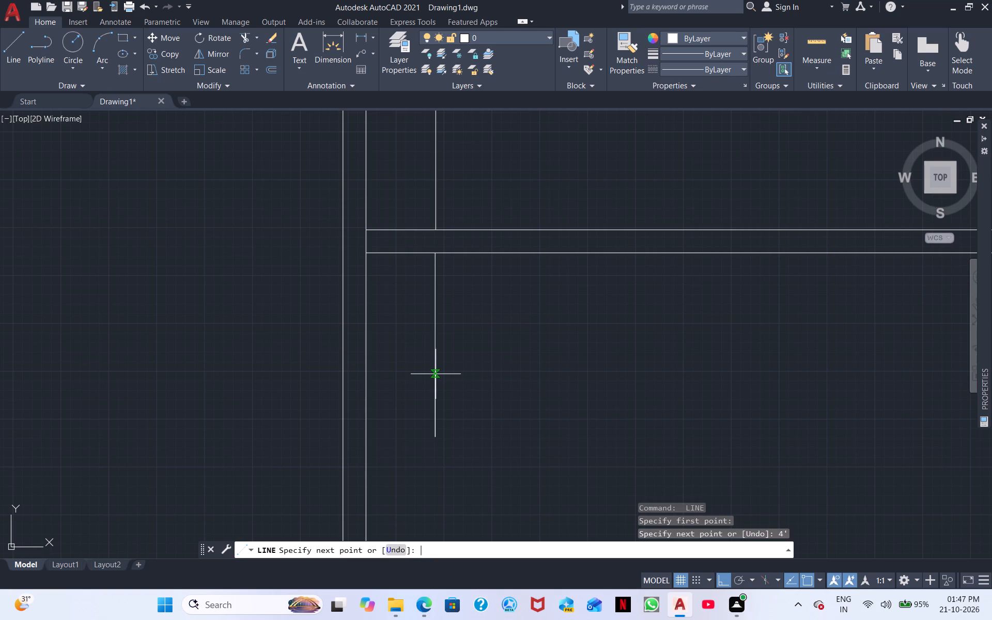
left_click(364, 437)
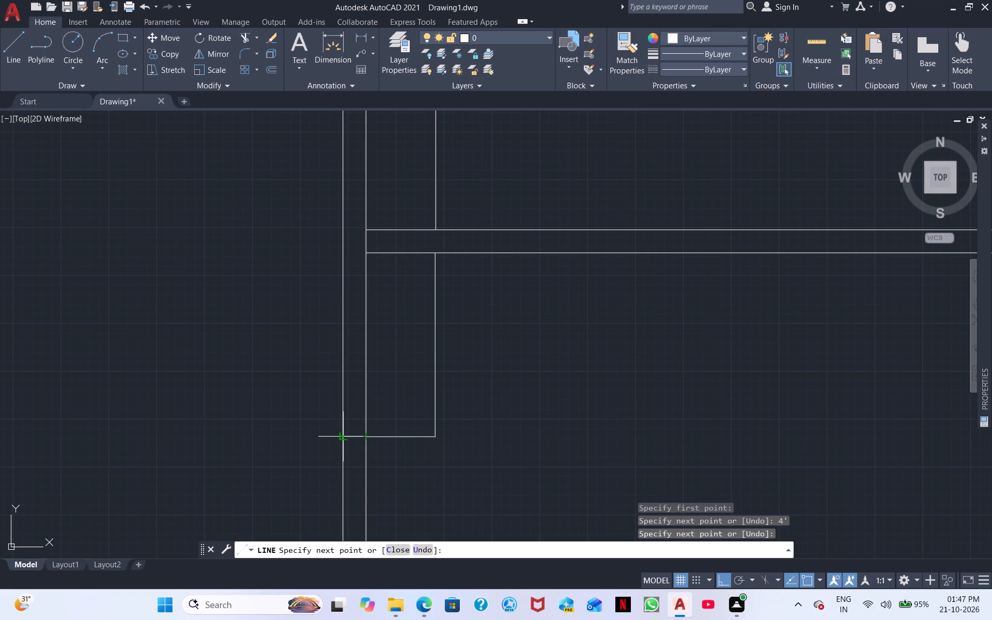
left_click(342, 438)
key("Escape")
Trim the vertical wall's lines and the guide lines in the marked stretch above the cross wall.
scroll(432, 423, "down", 2)
middle_click_drag(489, 430, 489, 433)
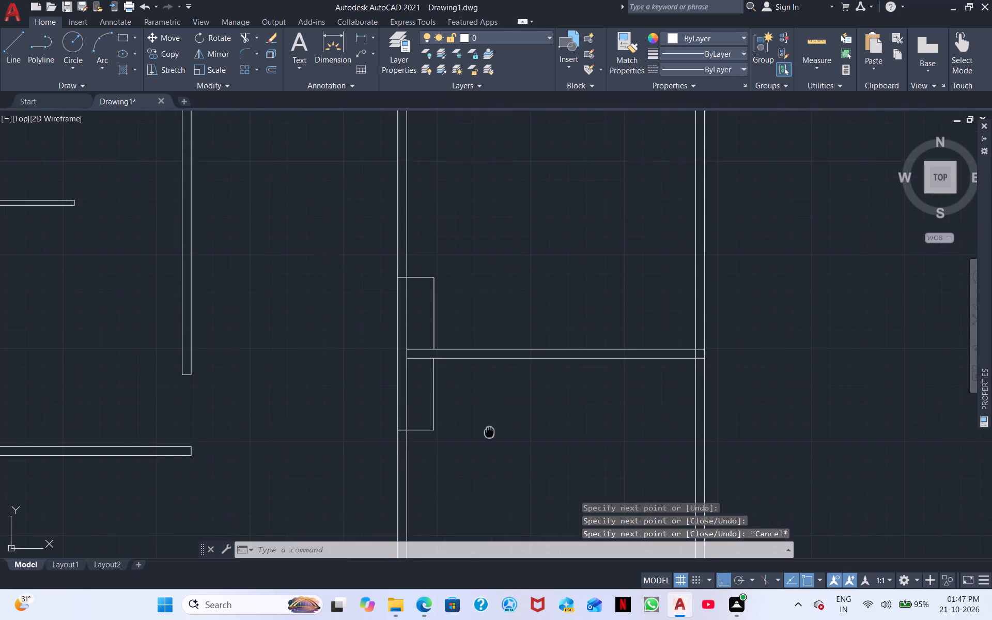
middle_click_drag(489, 433, 497, 491)
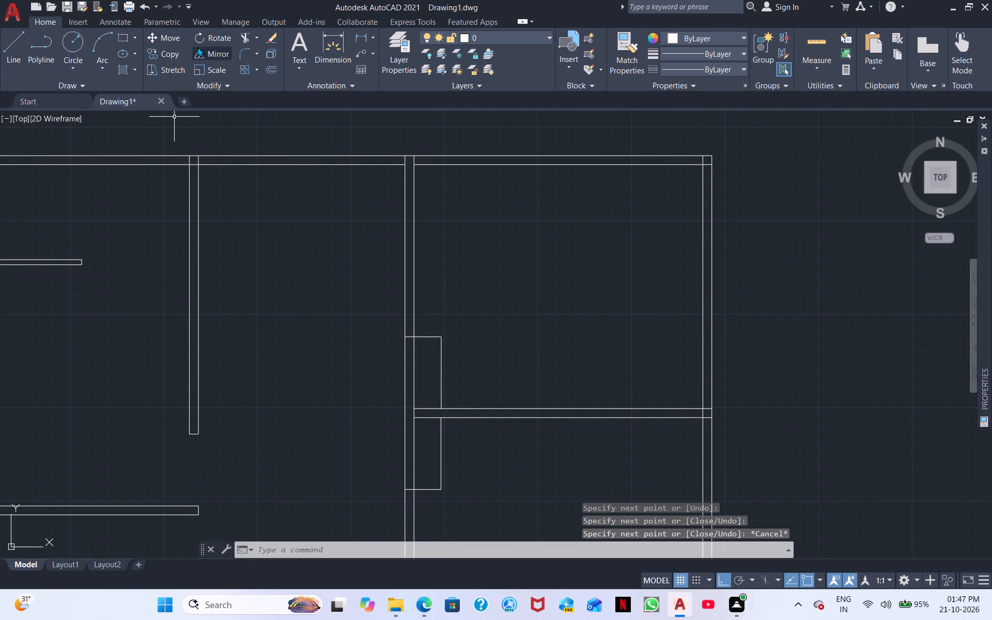
left_click(245, 37)
left_click_drag(362, 364, 507, 350)
left_click_drag(423, 330, 423, 347)
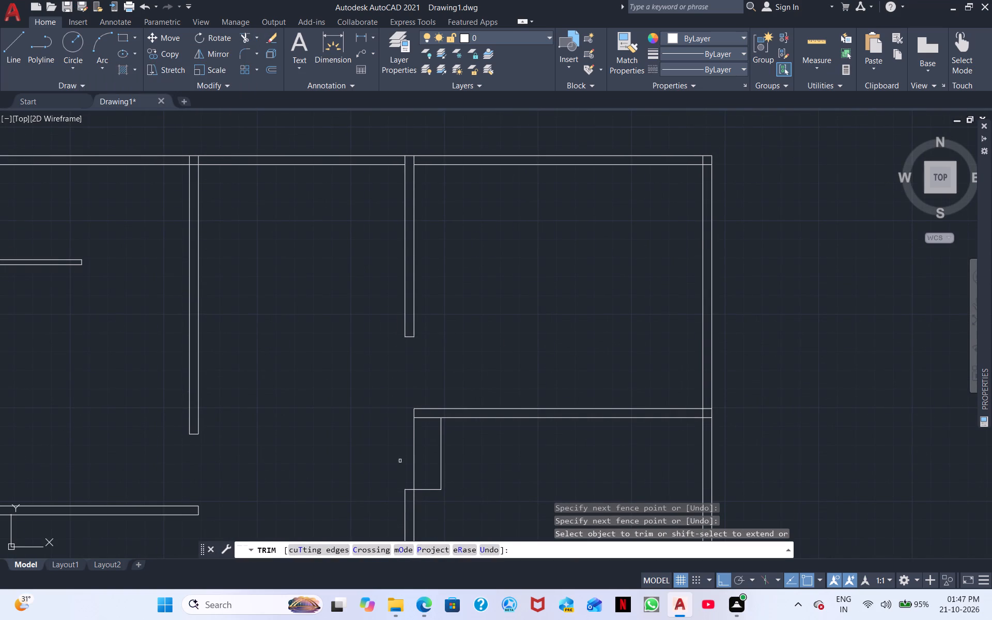
Extend the vertical wall's left line back up across the opening, and both cross wall lines left to meet it.
left_click(404, 510, "shift")
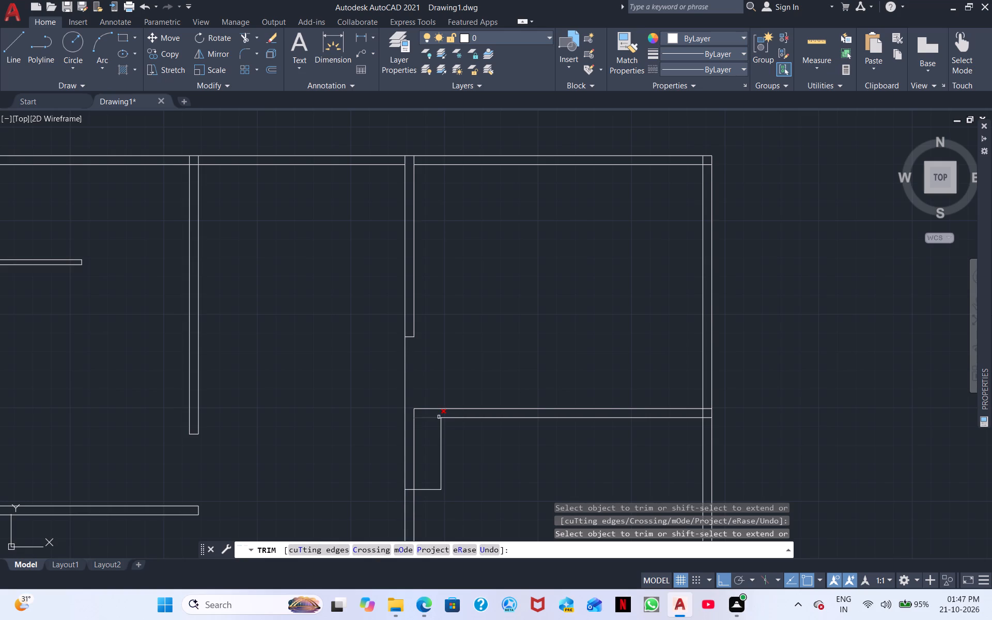
left_click(432, 419, "shift")
left_click(438, 408, "shift")
Trim the vertical wall lines and guide lines below the cross wall, and the left wall line spanning the opening above it.
left_click_drag(393, 450, 458, 450)
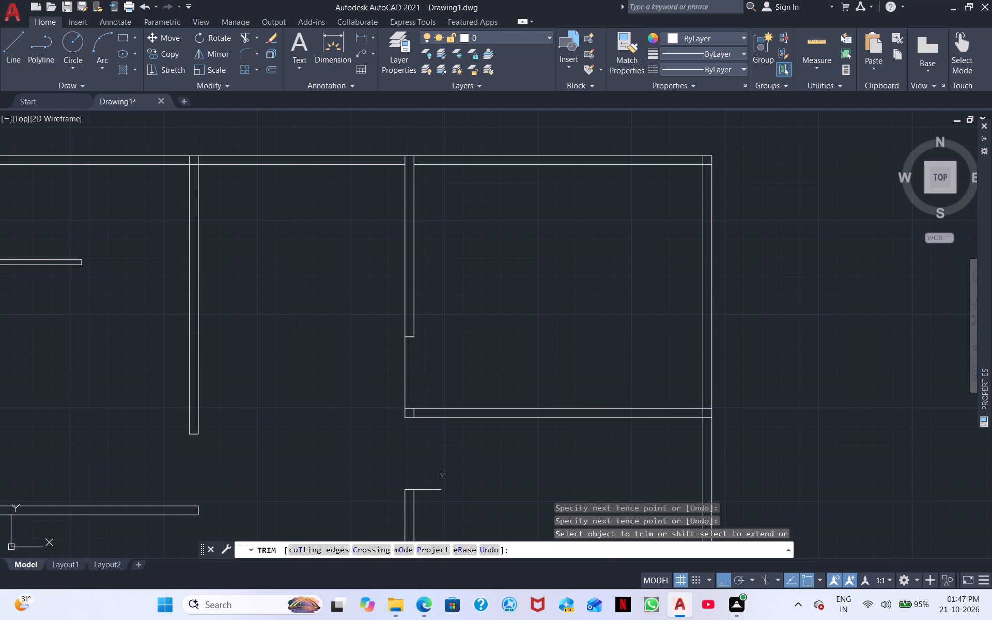
left_click_drag(432, 473, 432, 516)
left_click_drag(387, 377, 436, 375)
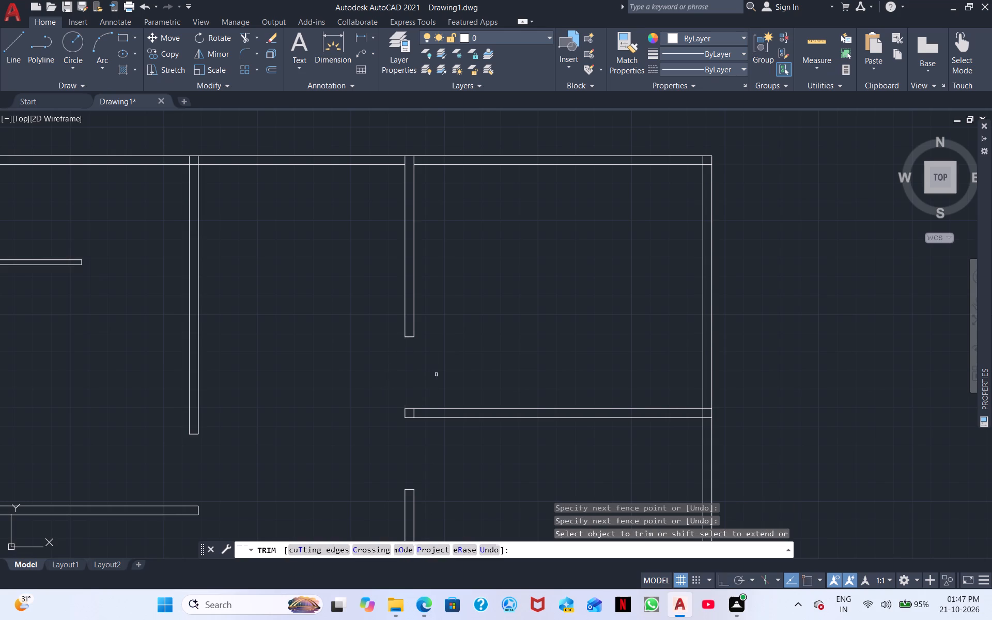
Trim the leftover vertical line inside the left end of the upper-right room's cross wall.
scroll(413, 437, "up", 2)
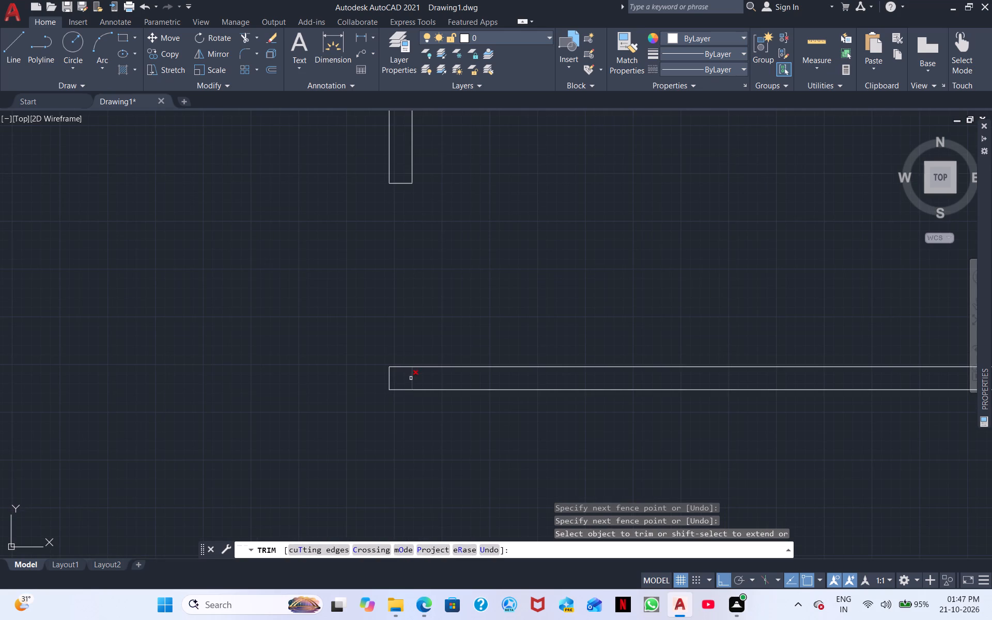
left_click(411, 378)
Trim the overlapping lines where the first vertical partition from the left meets the top outer wall, opening the T-junction.
scroll(465, 468, "down", 2)
scroll(536, 519, "down", 1)
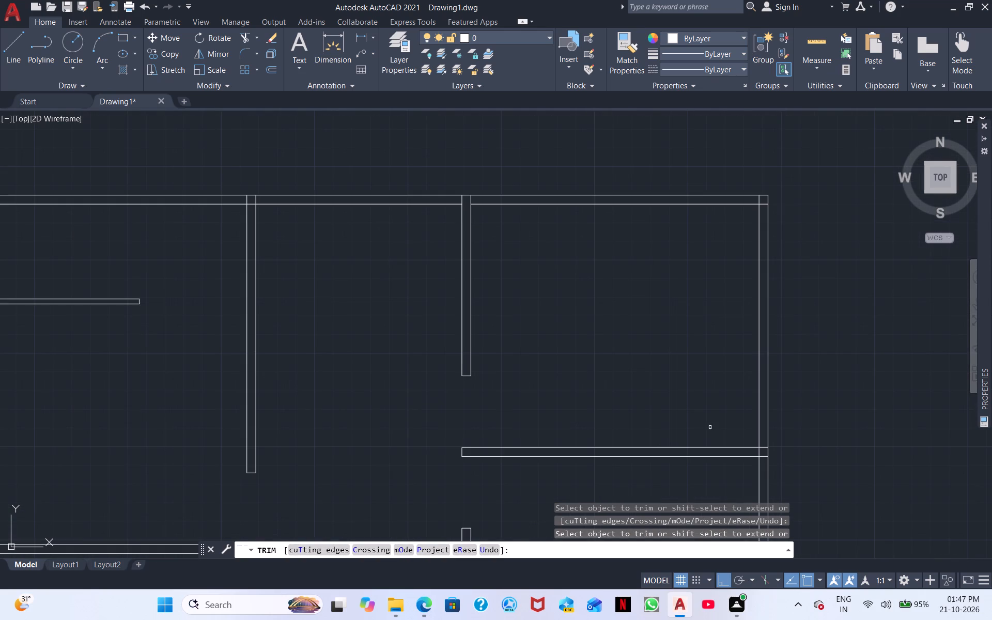
middle_click_drag(616, 277, 699, 418)
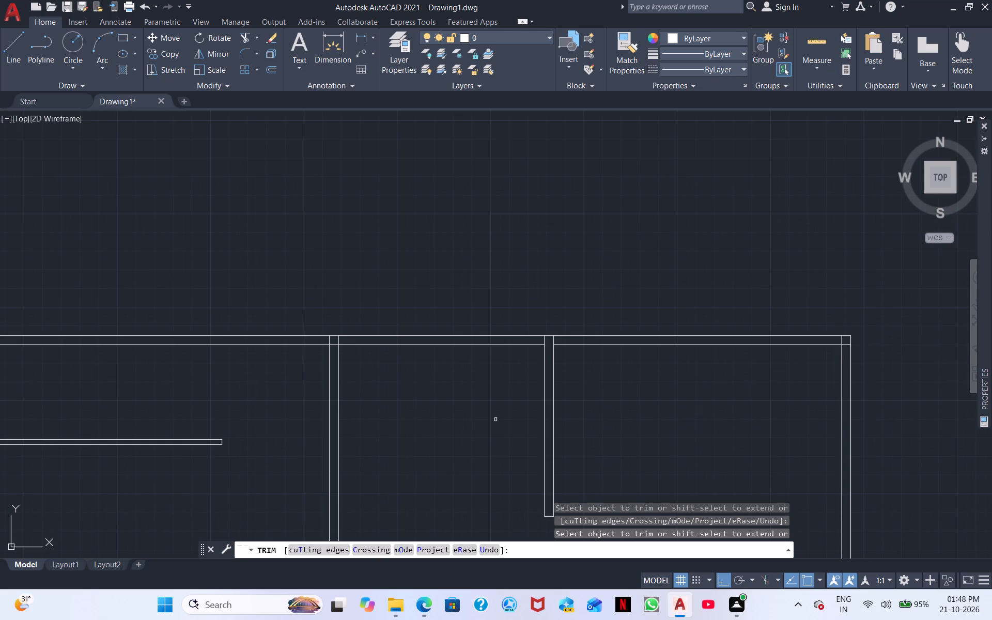
middle_click_drag(431, 432, 673, 385)
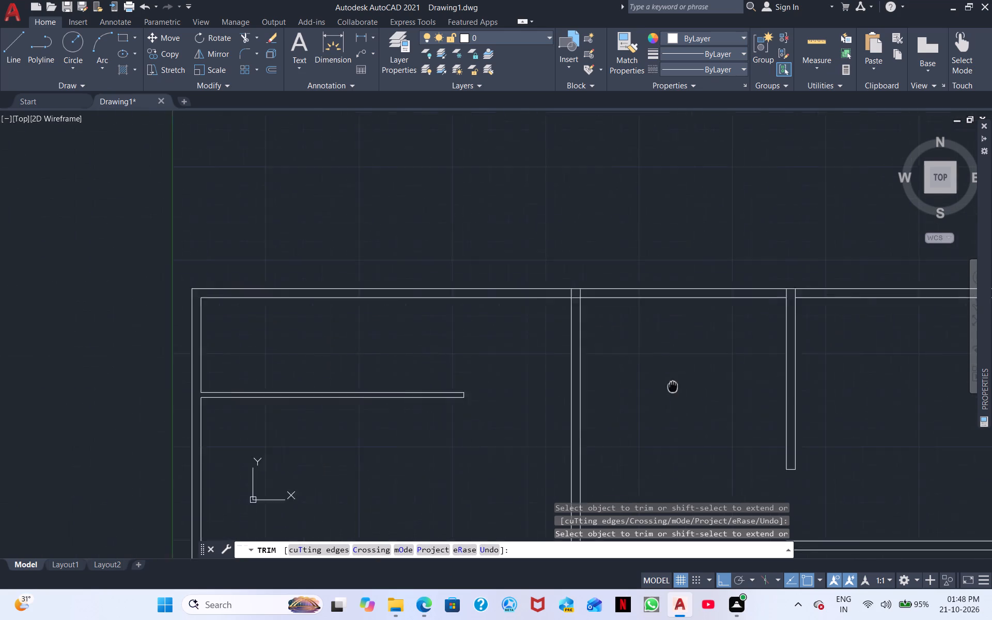
middle_click_drag(673, 385, 792, 383)
middle_click_drag(627, 374, 565, 379)
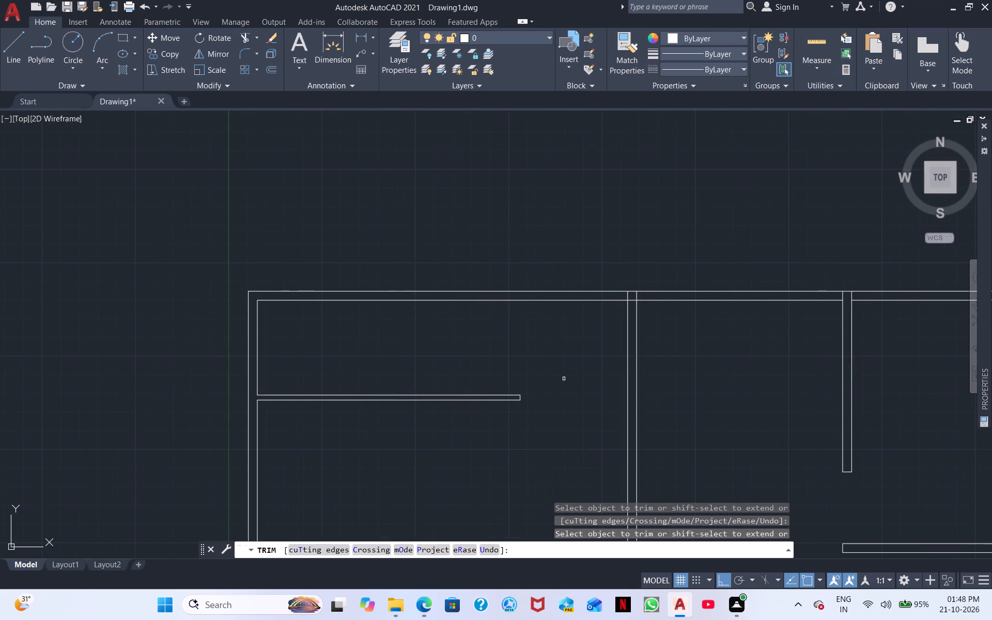
scroll(563, 378, "up", 1)
middle_click_drag(564, 386, 517, 519)
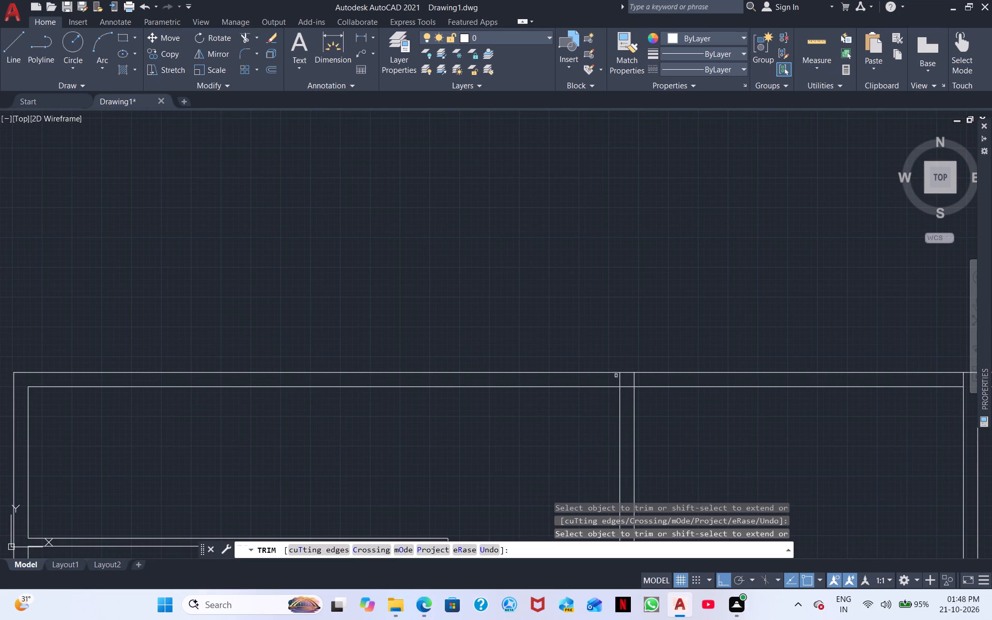
left_click(618, 378)
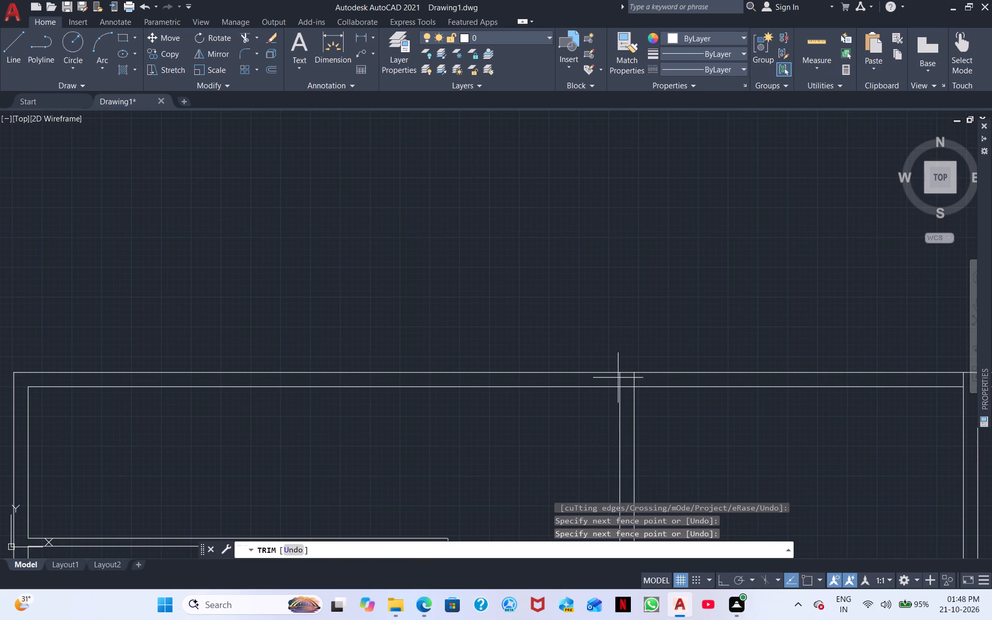
left_click(636, 376)
left_click(625, 385)
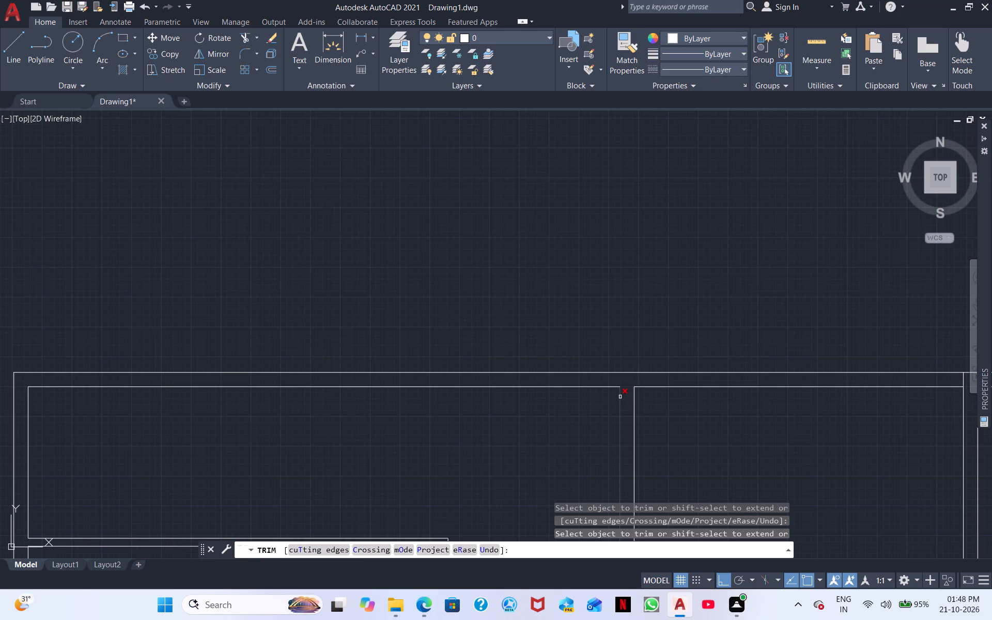
Trim the overlapping lines where the second vertical partition meets the top outer wall, opening the T-junction.
scroll(747, 446, "down", 1)
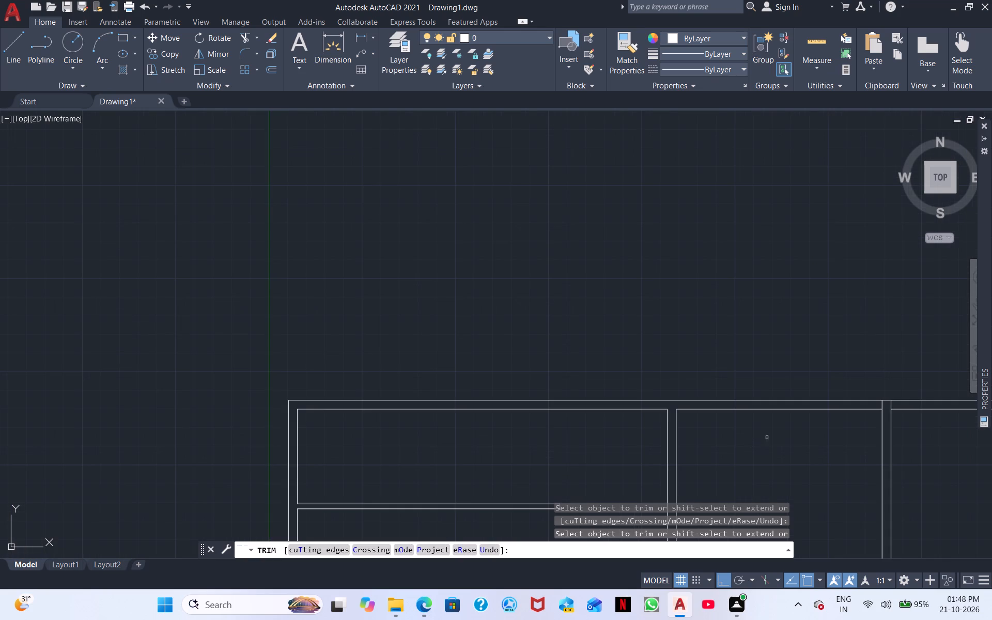
middle_click_drag(813, 452, 604, 486)
scroll(662, 479, "up", 1)
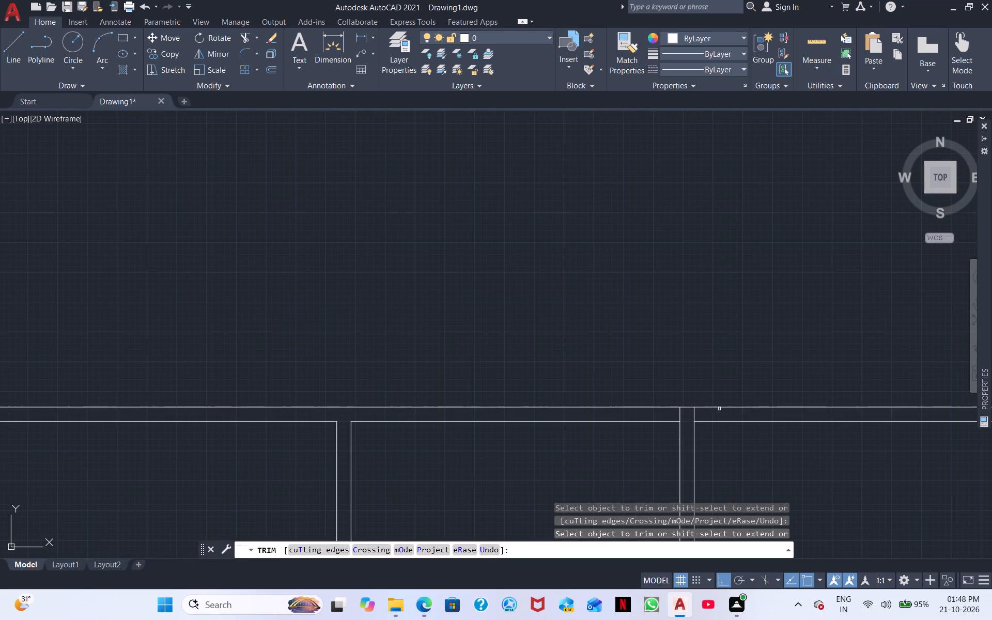
left_click(693, 416)
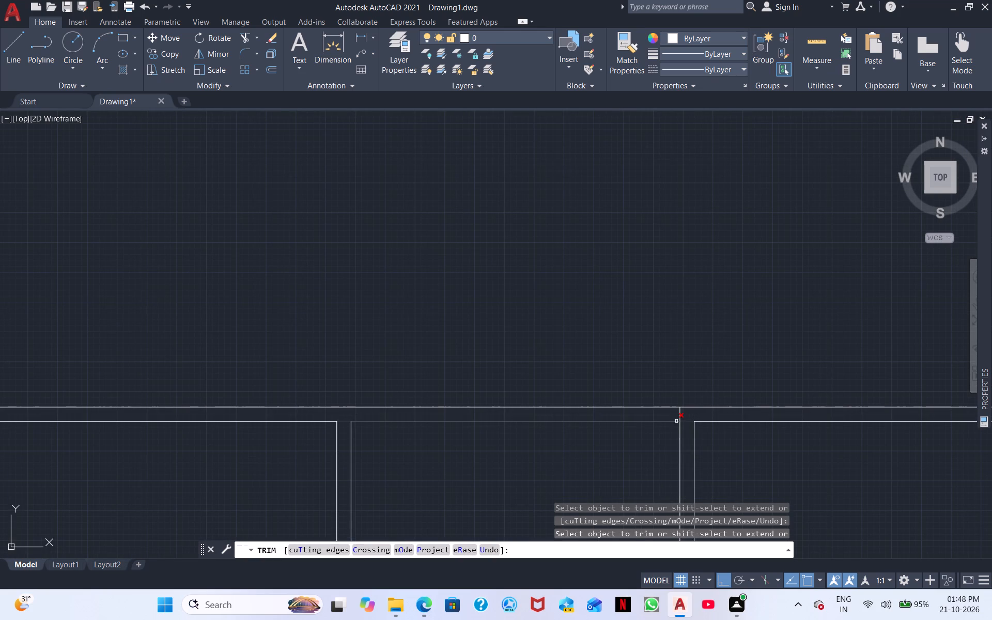
left_click(678, 415)
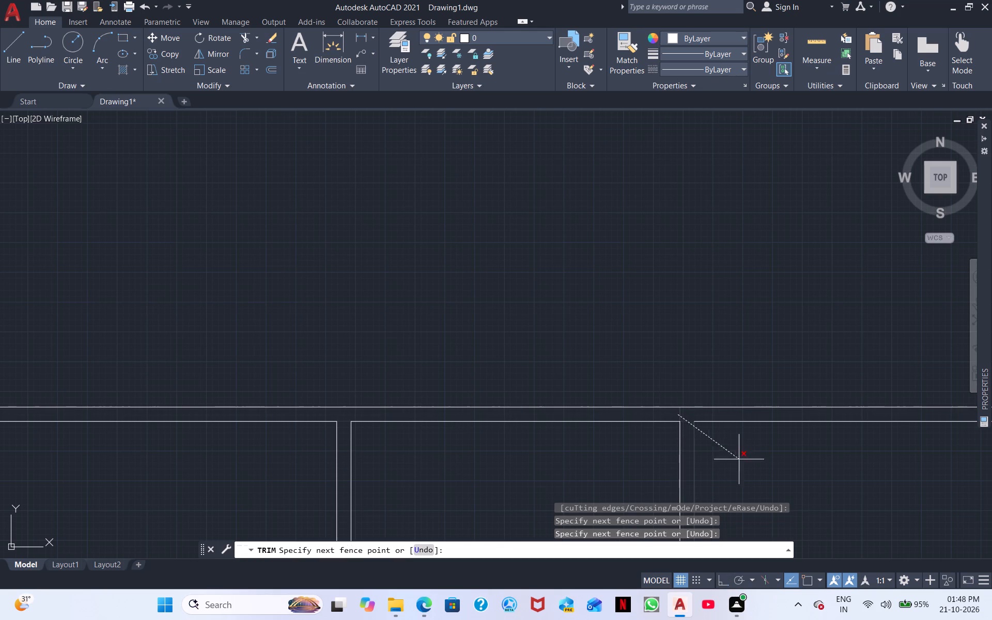
left_click(687, 420)
Trim the inner wall lines that overrun at the floor plan's top-right outer corner.
scroll(743, 447, "down", 1)
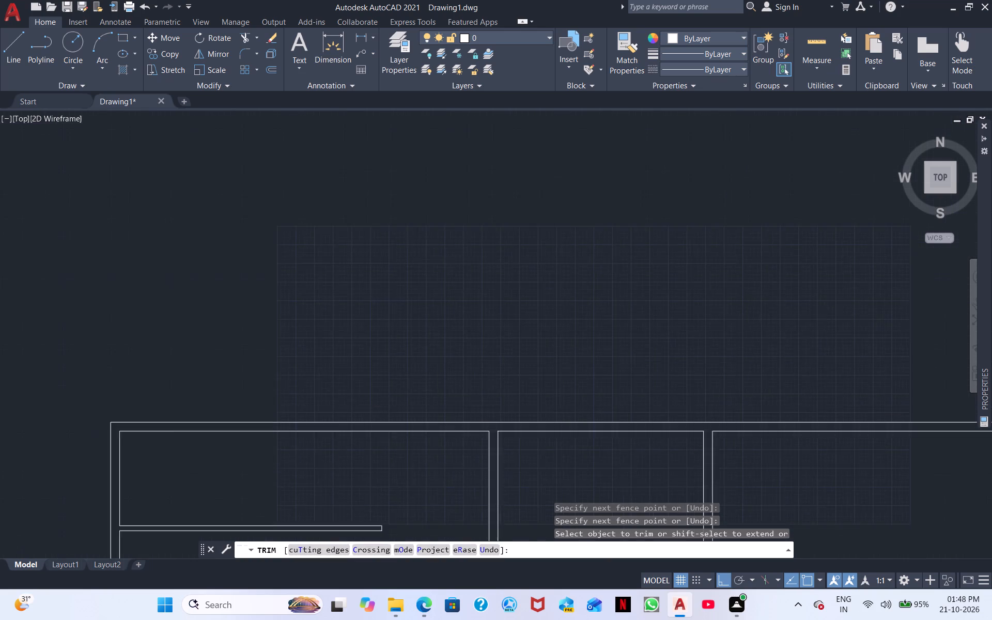
scroll(743, 447, "down", 1)
middle_click_drag(839, 472, 615, 485)
scroll(605, 485, "up", 2)
middle_click_drag(691, 485, 580, 511)
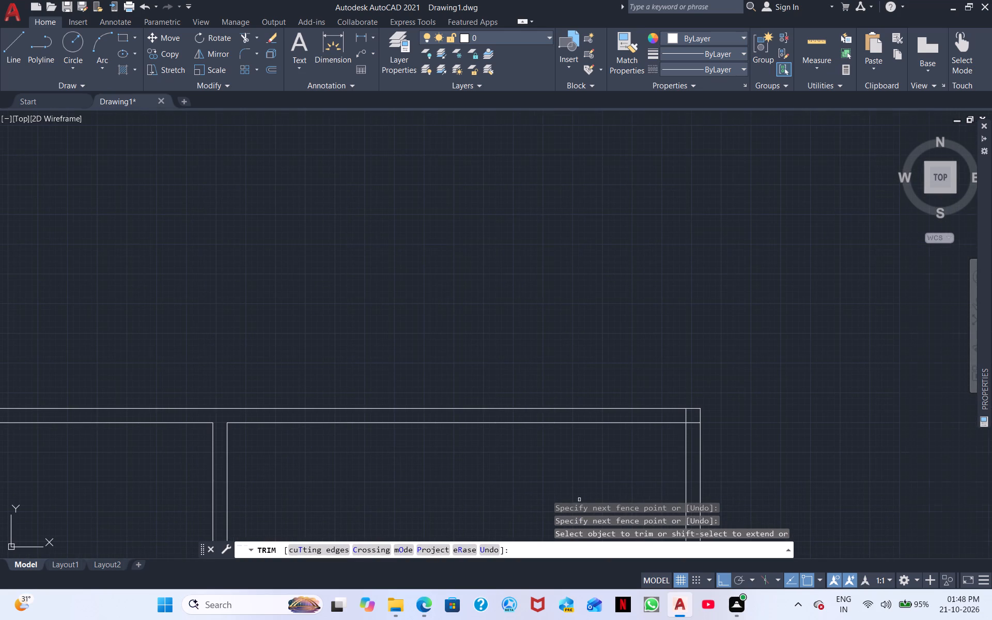
left_click(686, 415)
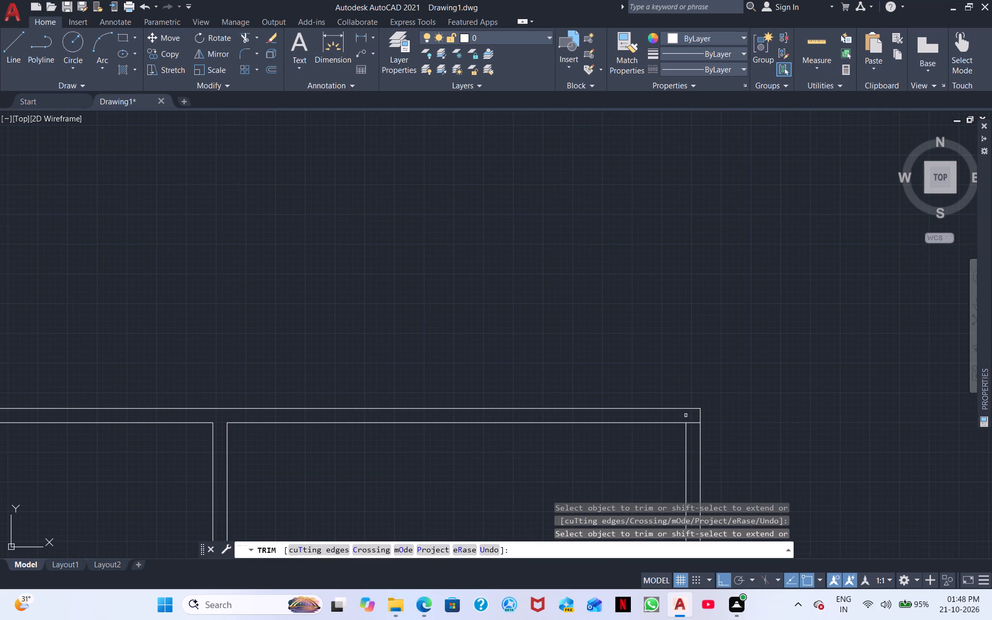
left_click(699, 424)
Trim the overlapping lines where the upper-right room's cross wall meets the right outer wall.
middle_click_drag(541, 540, 678, 254)
middle_click_drag(583, 354, 612, 156)
middle_click_drag(663, 416, 615, 393)
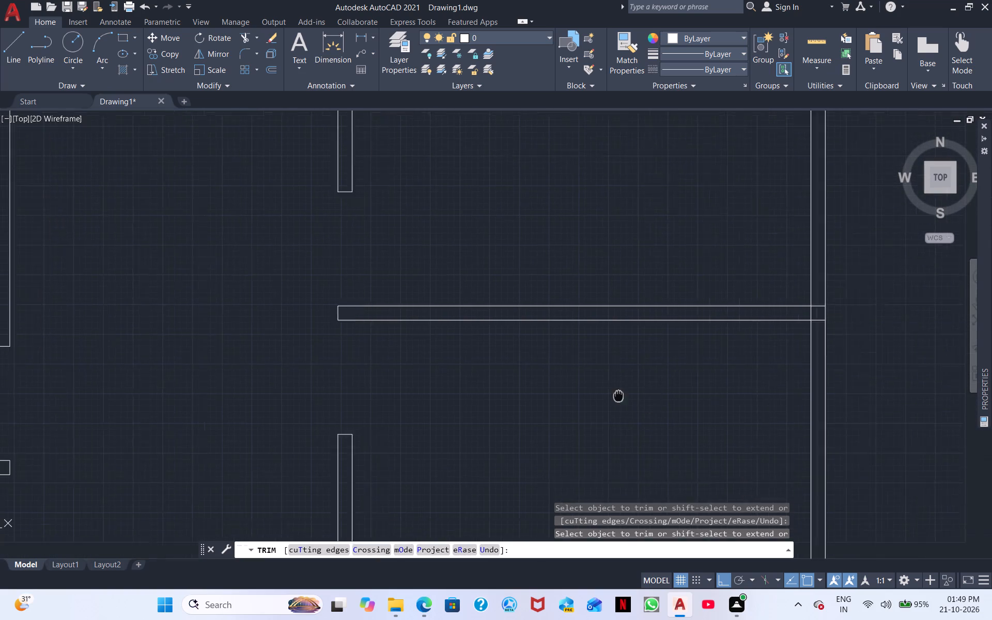
middle_click_drag(615, 393, 438, 311)
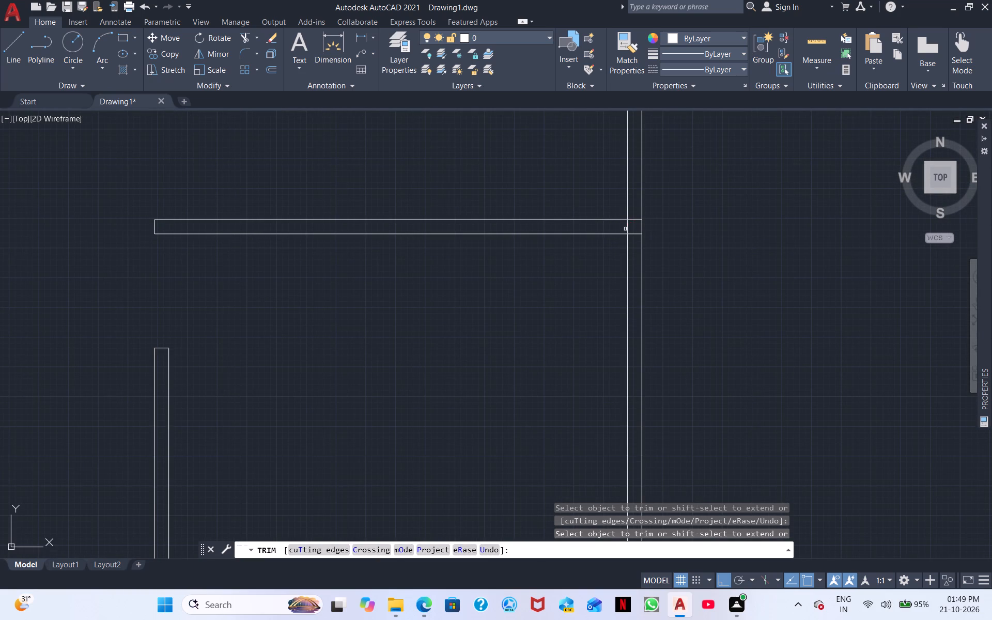
left_click(625, 229)
left_click(635, 228)
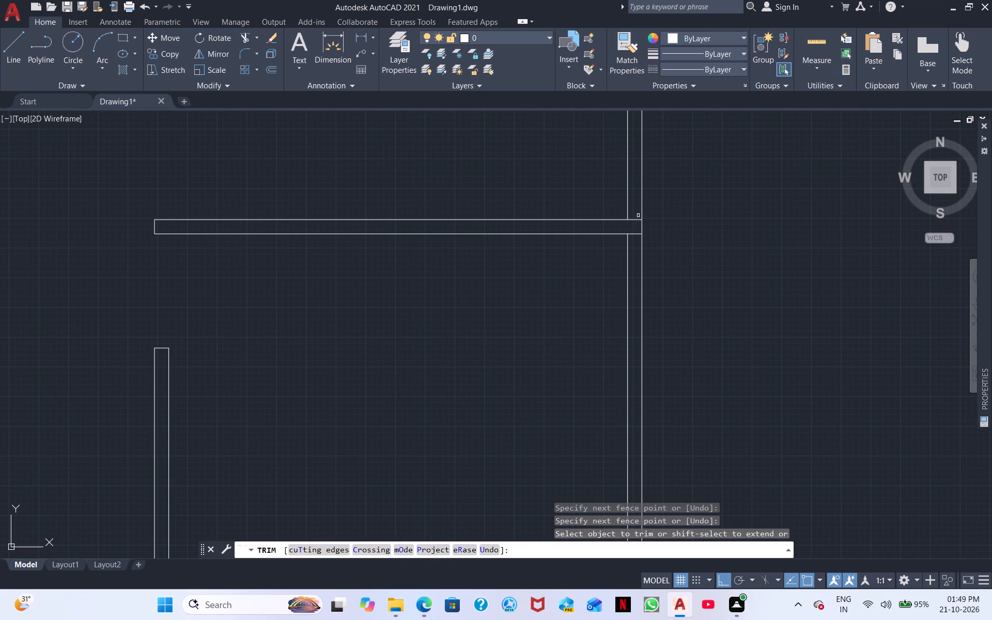
left_click_drag(638, 215, 637, 240)
Trim away both lines of the vertical wall between the next cross wall down and the long horizontal wall below.
middle_click_drag(477, 381, 539, 253)
scroll(518, 333, "down", 1)
scroll(501, 379, "down", 1)
middle_click_drag(499, 383, 505, 371)
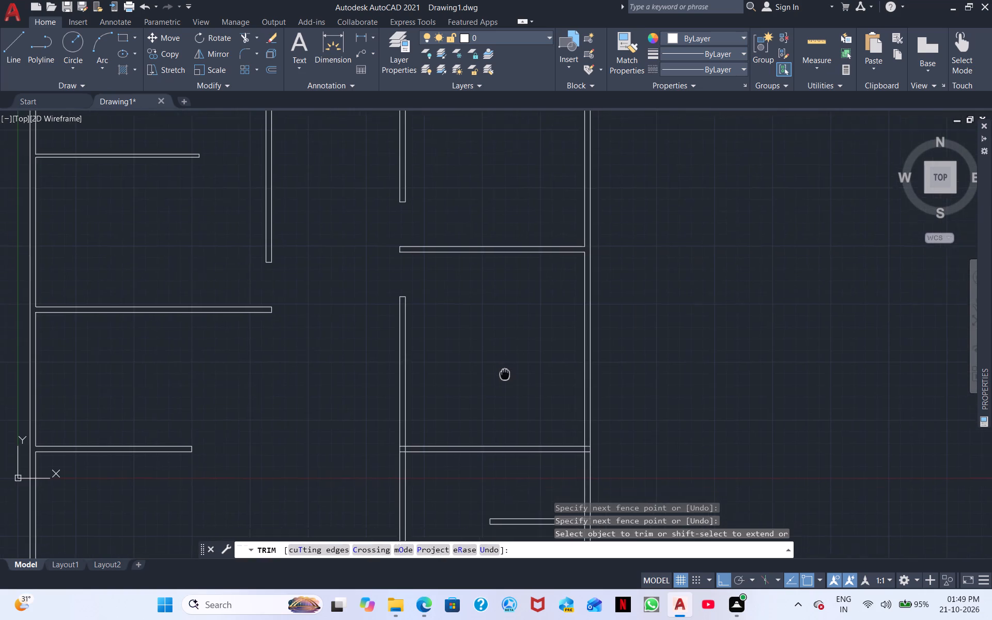
middle_click_drag(505, 371, 549, 203)
scroll(497, 361, "up", 1)
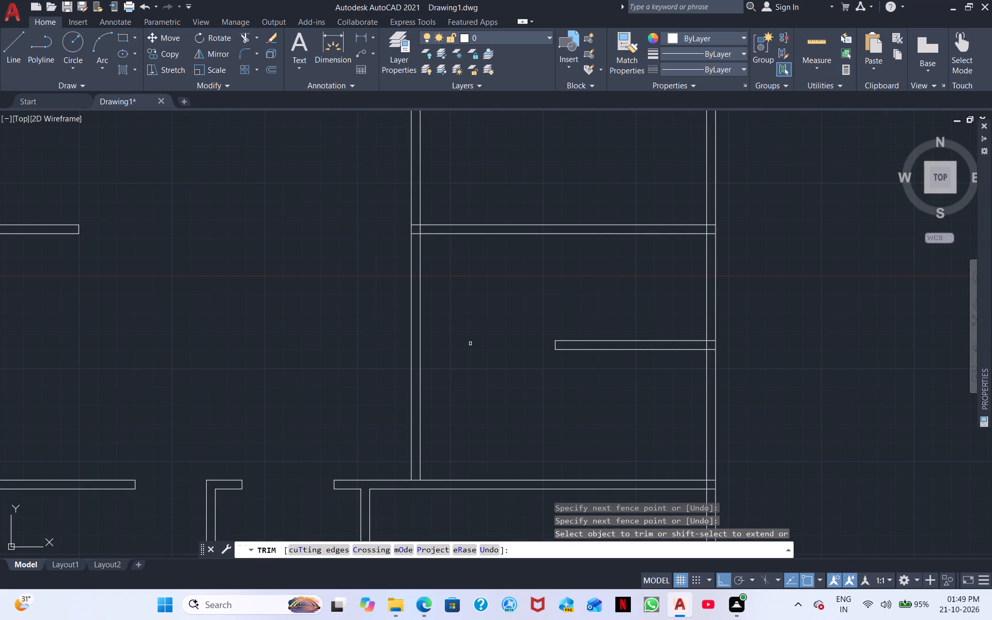
middle_click_drag(470, 344, 555, 359)
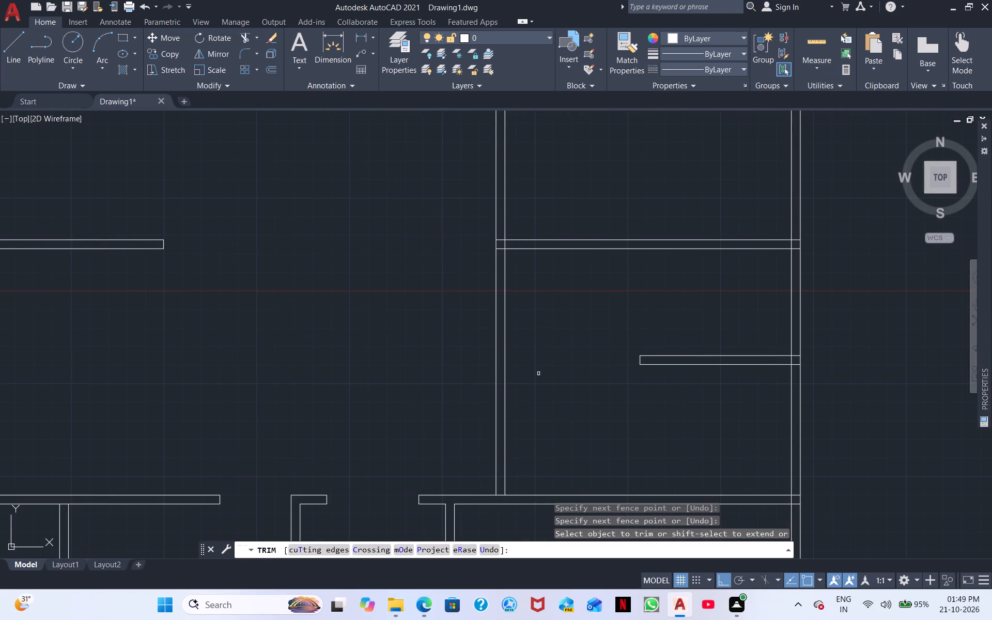
left_click(506, 390)
left_click(495, 399)
Trim the overlapping inner lines at the corner where the shortened vertical wall meets the cross wall.
scroll(531, 290, "up", 2)
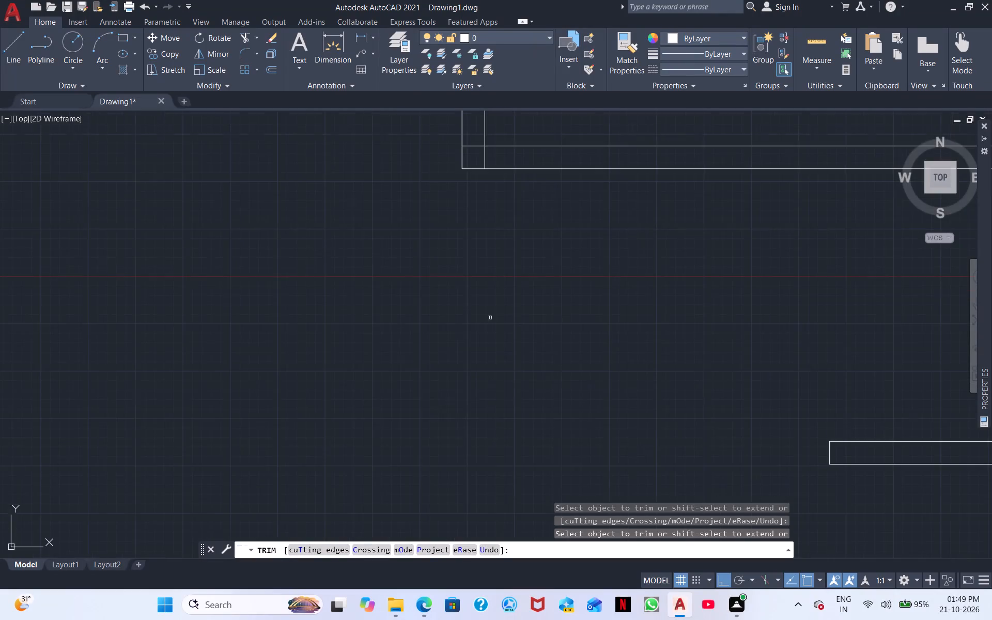
middle_click_drag(461, 363, 491, 469)
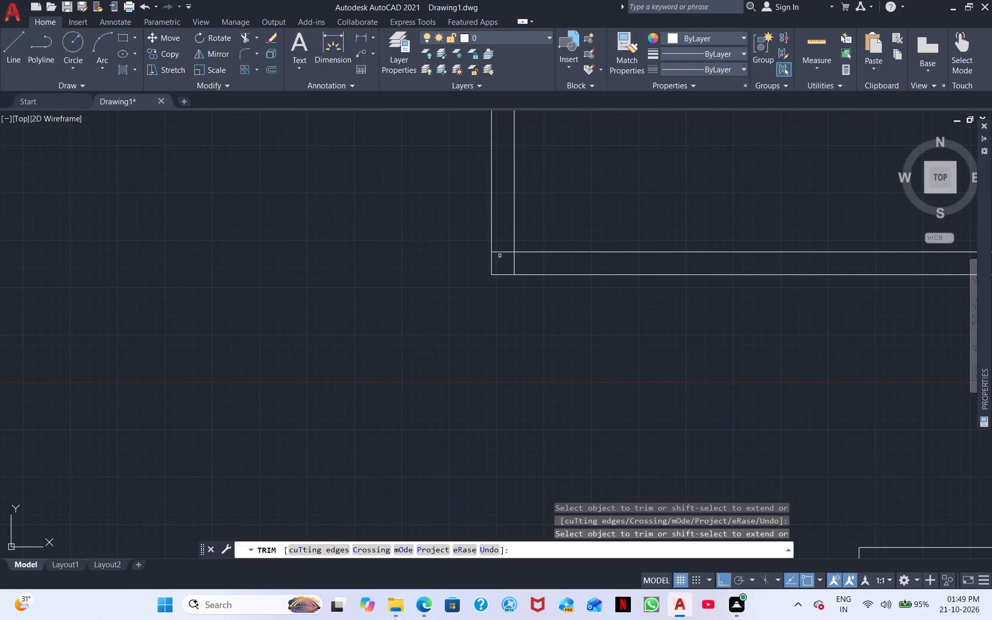
left_click(500, 252)
left_click(514, 265)
Trim the overlapping lines where that same cross wall meets the right outer wall.
middle_click_drag(694, 373, 289, 380)
scroll(289, 380, "down", 1)
scroll(565, 389, "down", 1)
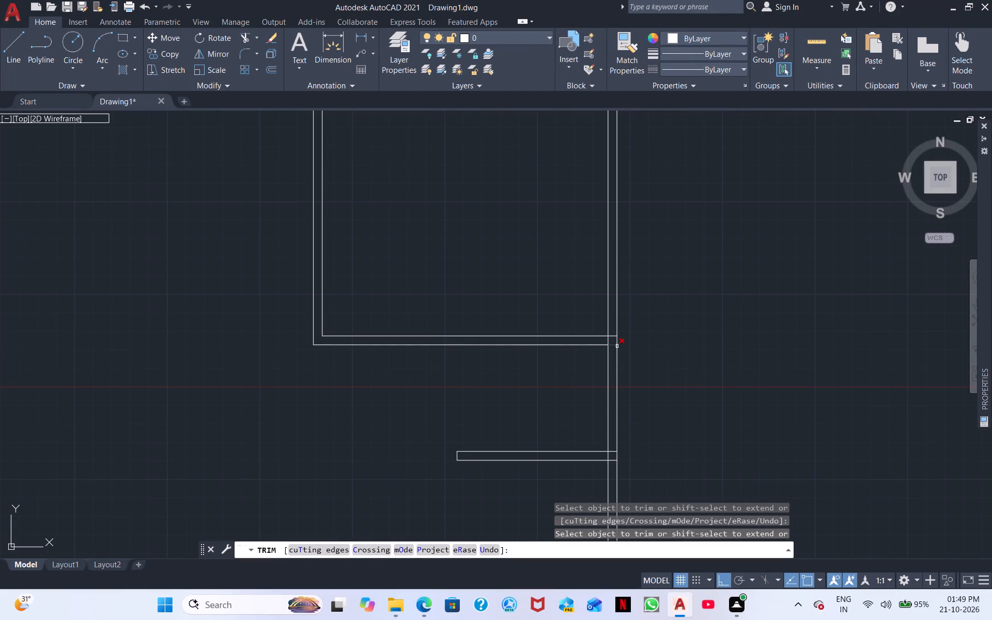
left_click(614, 346)
left_click(614, 336)
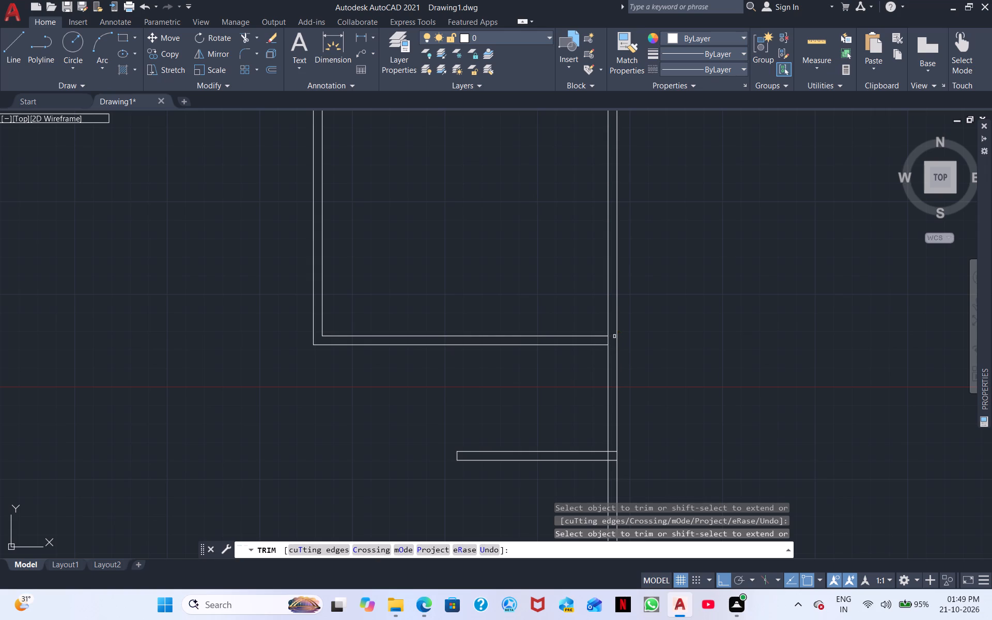
left_click(608, 341)
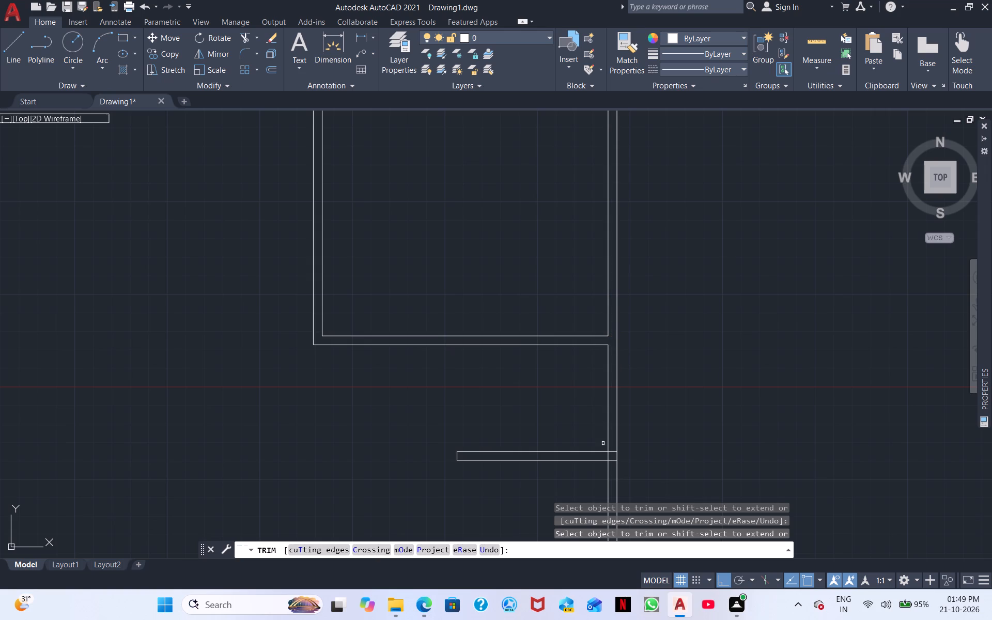
Trim the overlapping lines where the short horizontal partition meets the right outer wall.
left_click(608, 455)
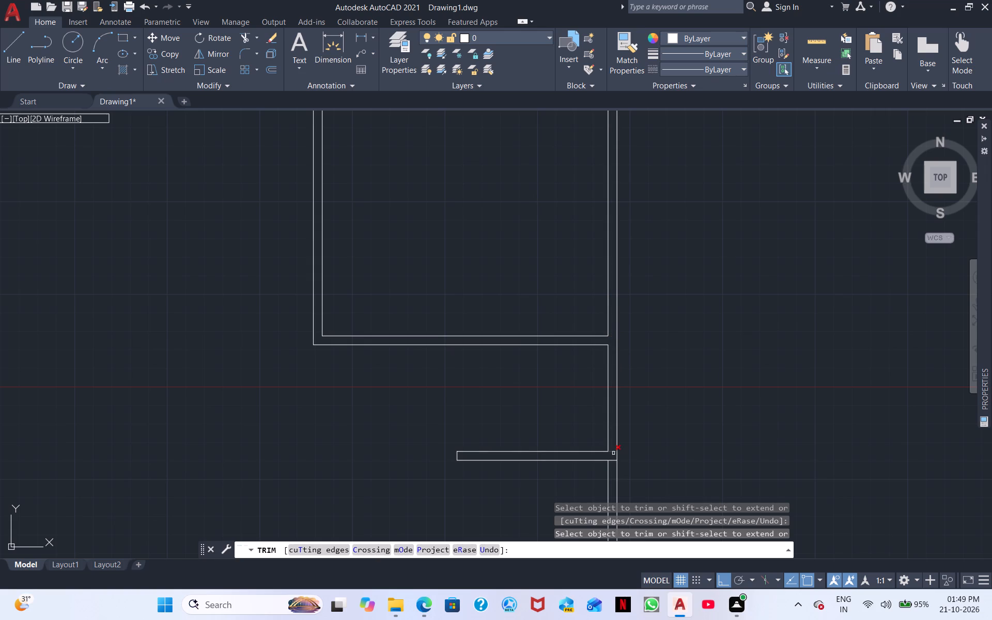
left_click(613, 453)
left_click(613, 460)
Trim the overlapping lines where the long horizontal wall meets the right outer wall.
middle_click_drag(646, 459, 647, 335)
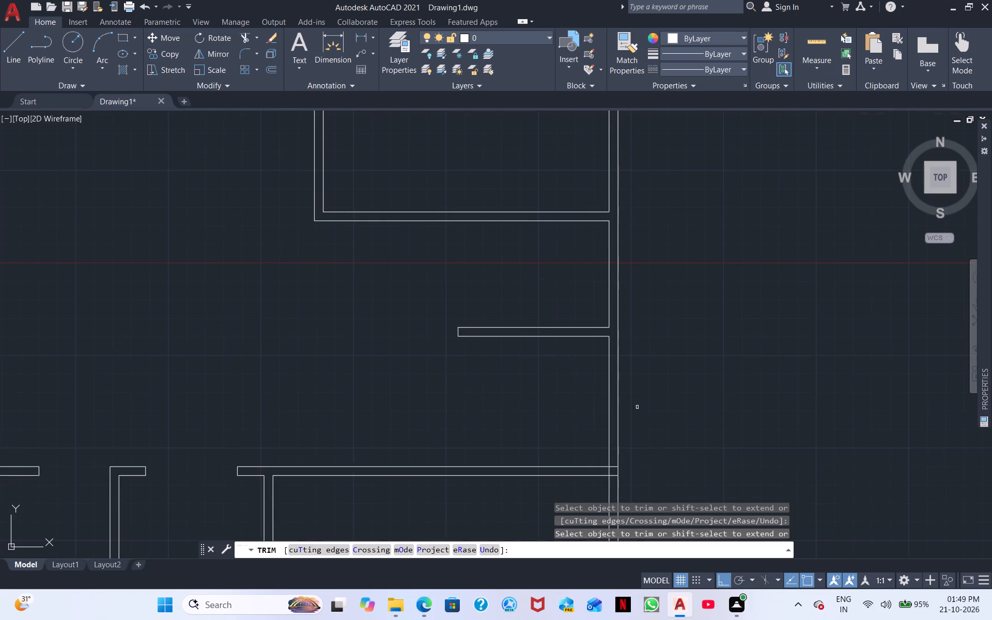
middle_click_drag(644, 428, 634, 327)
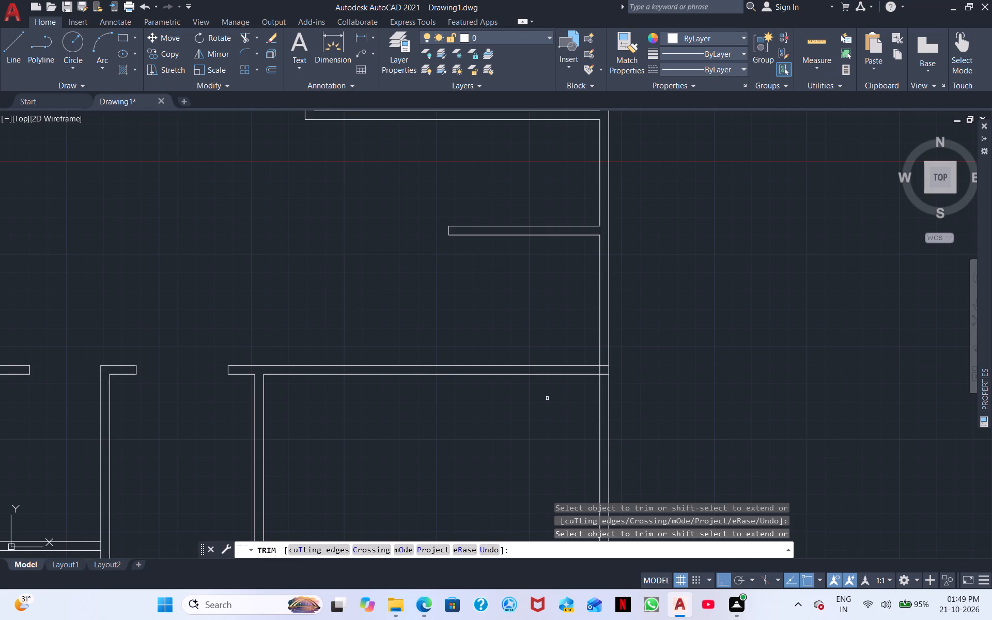
scroll(532, 404, "down", 2)
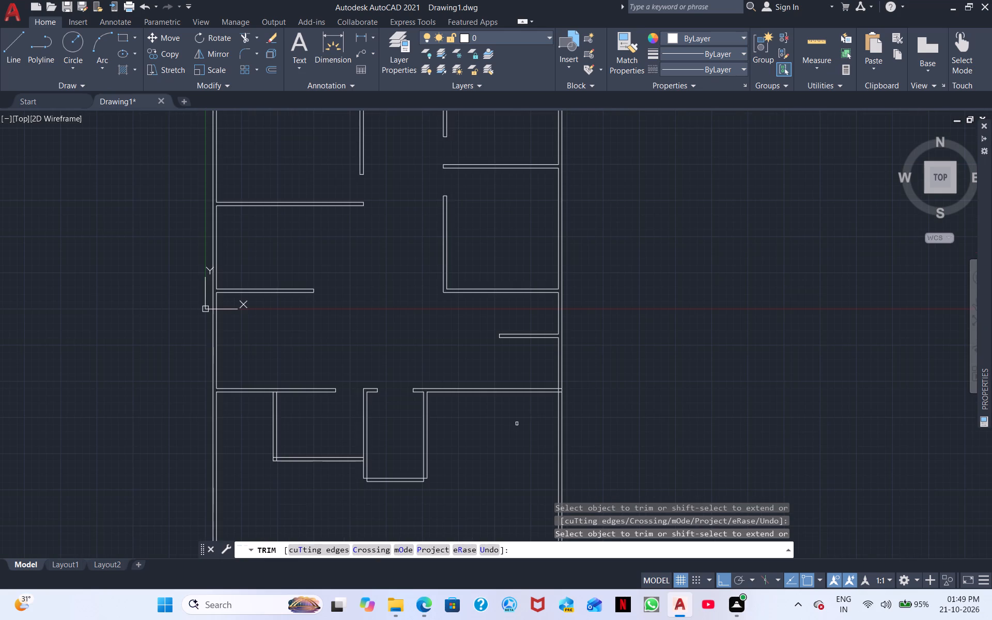
scroll(511, 436, "up", 1)
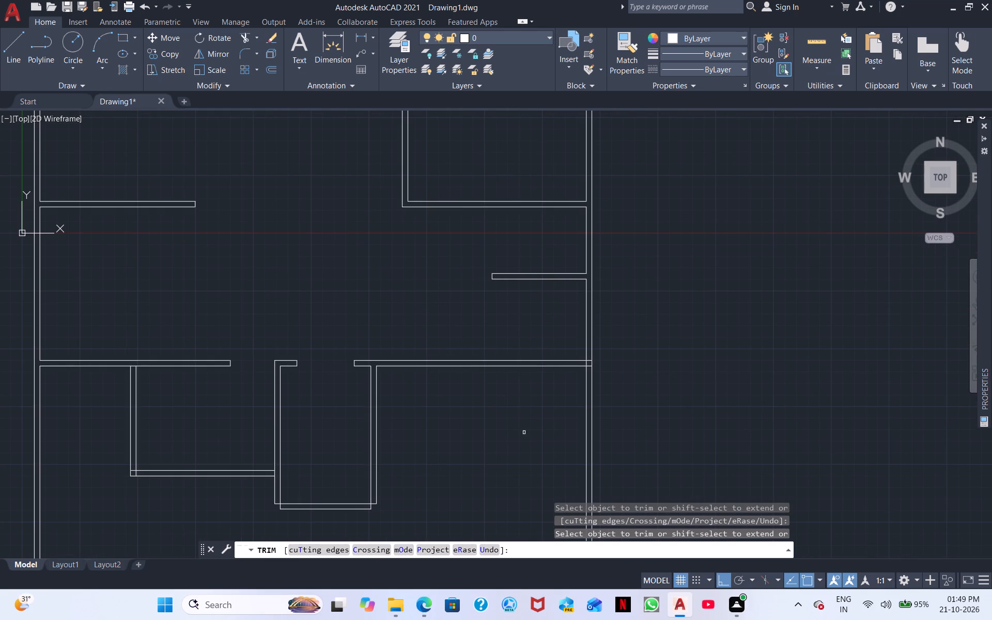
scroll(585, 373, "up", 3)
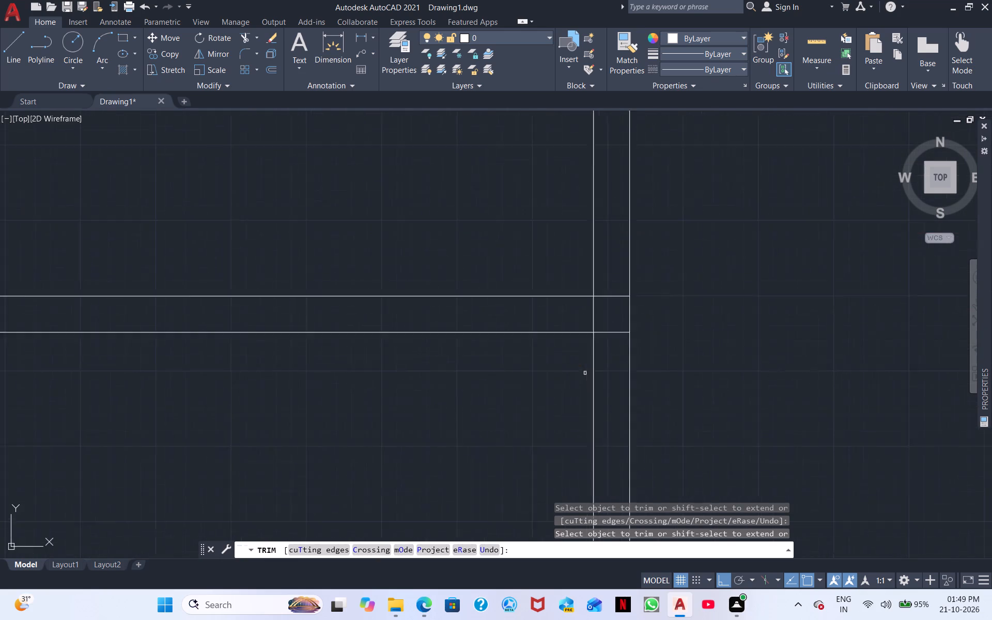
scroll(585, 373, "up", 2)
left_click_drag(626, 220, 624, 353)
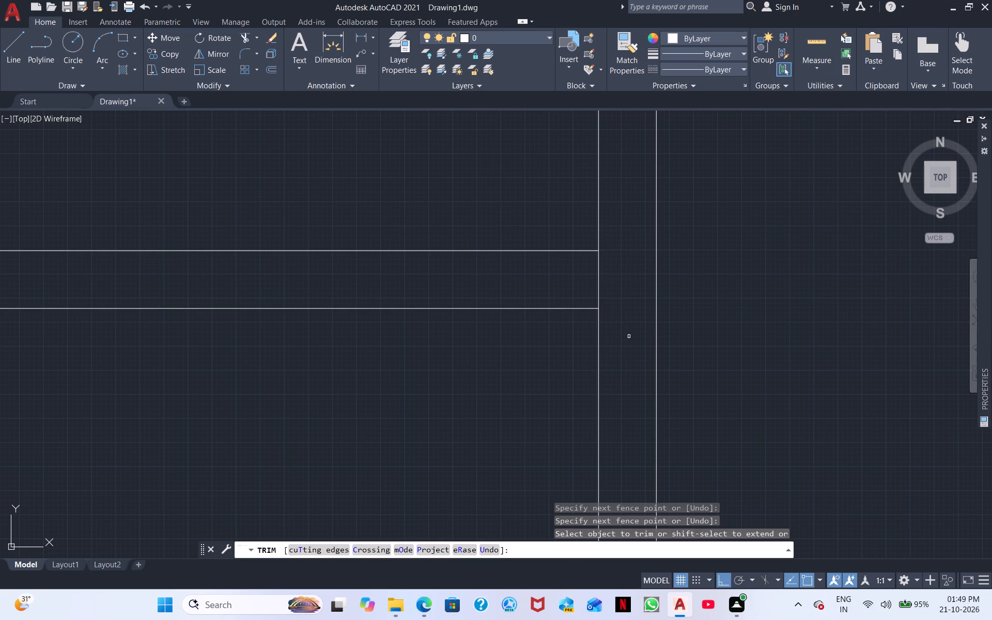
left_click(599, 291)
Trim the overlapping inner lines at the lower-left corner of the small room below the long horizontal wall.
scroll(508, 363, "down", 2)
middle_click_drag(409, 416, 727, 314)
scroll(727, 318, "down", 2)
middle_click_drag(506, 368, 660, 190)
scroll(687, 306, "down", 1)
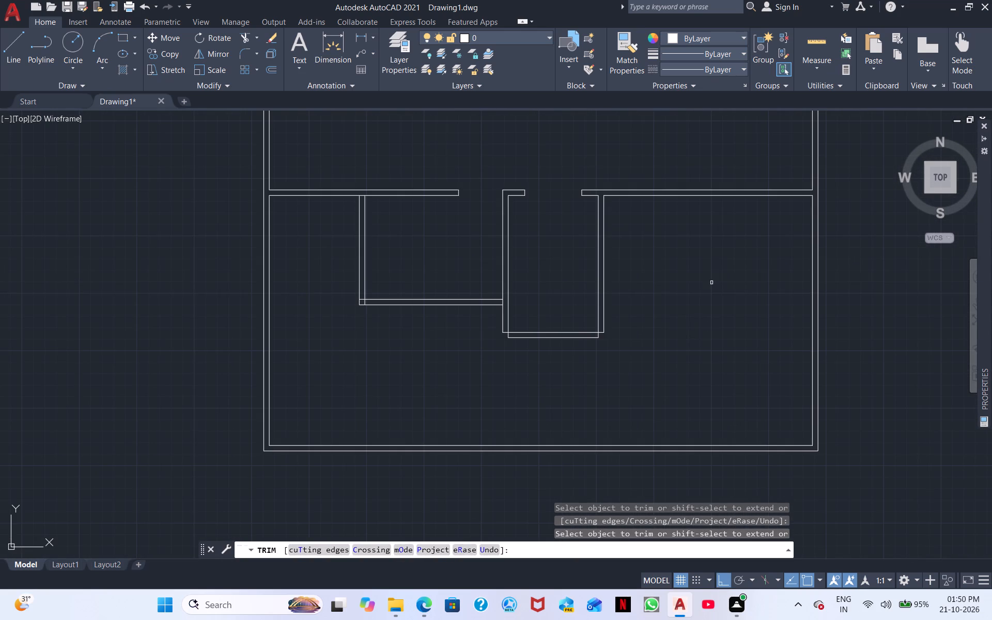
middle_click_drag(630, 362, 816, 366)
scroll(548, 376, "up", 2)
middle_click_drag(505, 292, 501, 312)
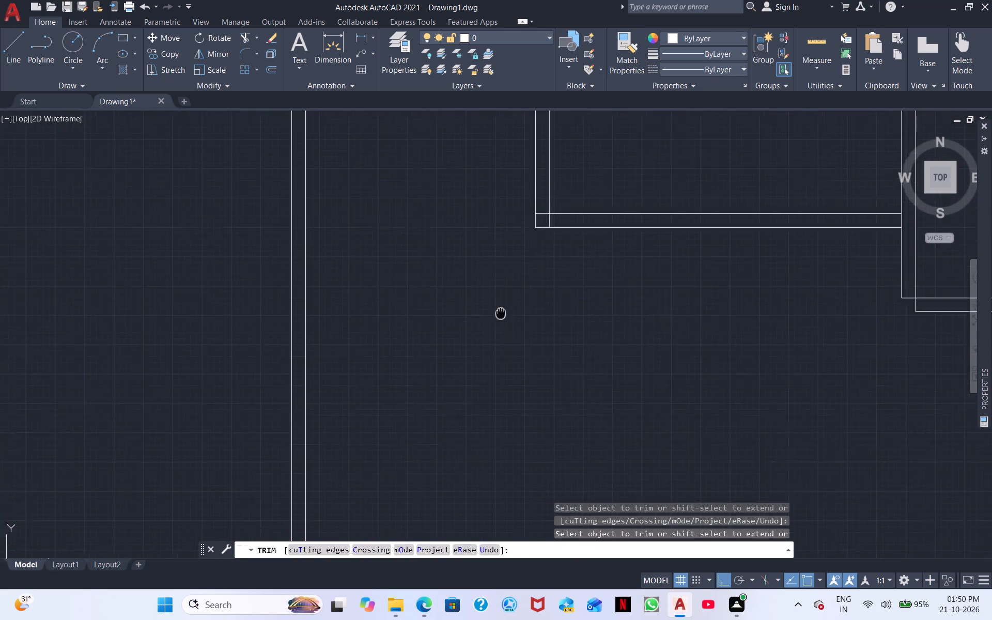
middle_click_drag(501, 312, 465, 464)
left_click_drag(507, 359, 507, 366)
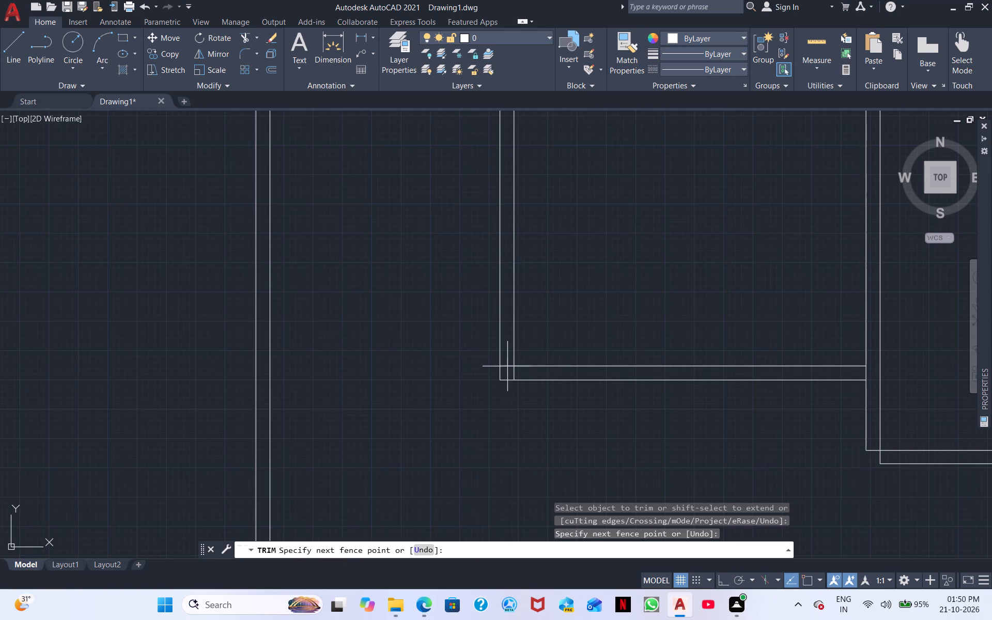
left_click_drag(507, 366, 520, 371)
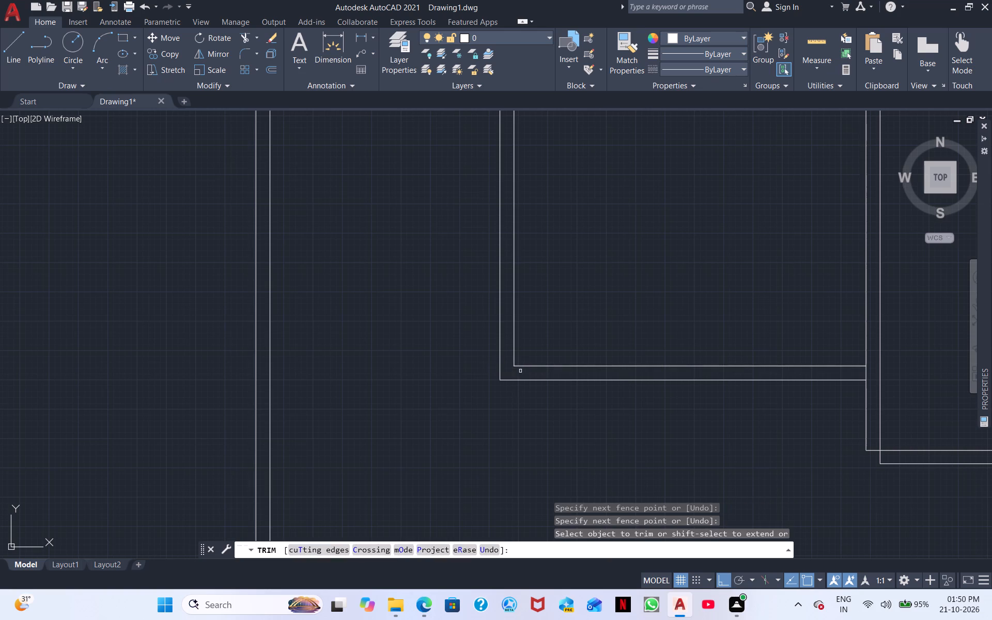
Trim the line crossing the junction where that small room's left wall meets the long horizontal wall.
middle_click_drag(552, 262, 541, 534)
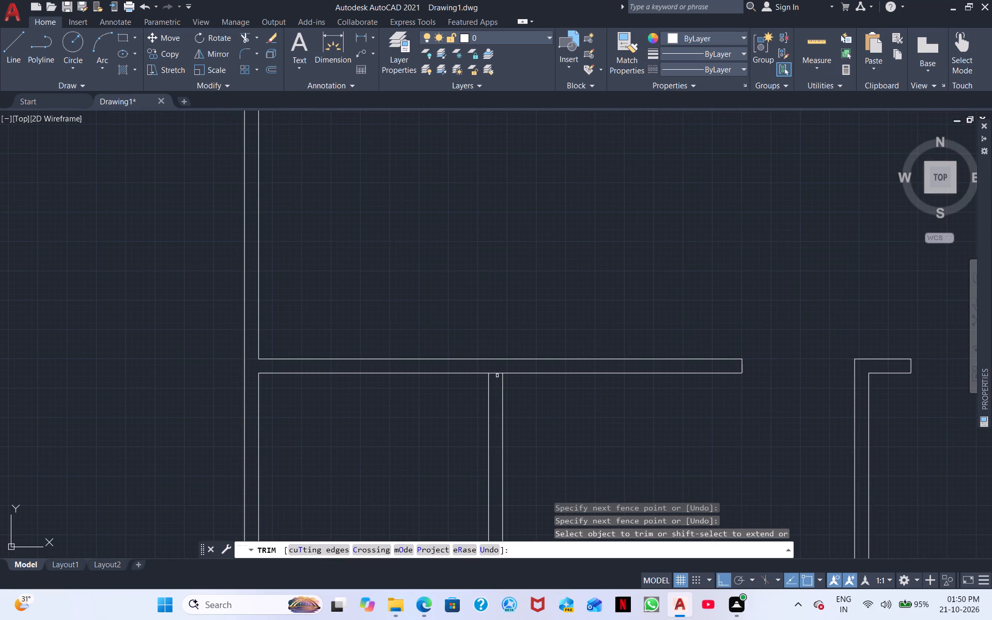
left_click(497, 376)
left_click(497, 371)
Trim the line crossing the junction where the small room's bottom wall meets the adjacent narrow room's left wall, and end trimming.
middle_click_drag(731, 433, 507, 331)
middle_click_drag(505, 399, 517, 268)
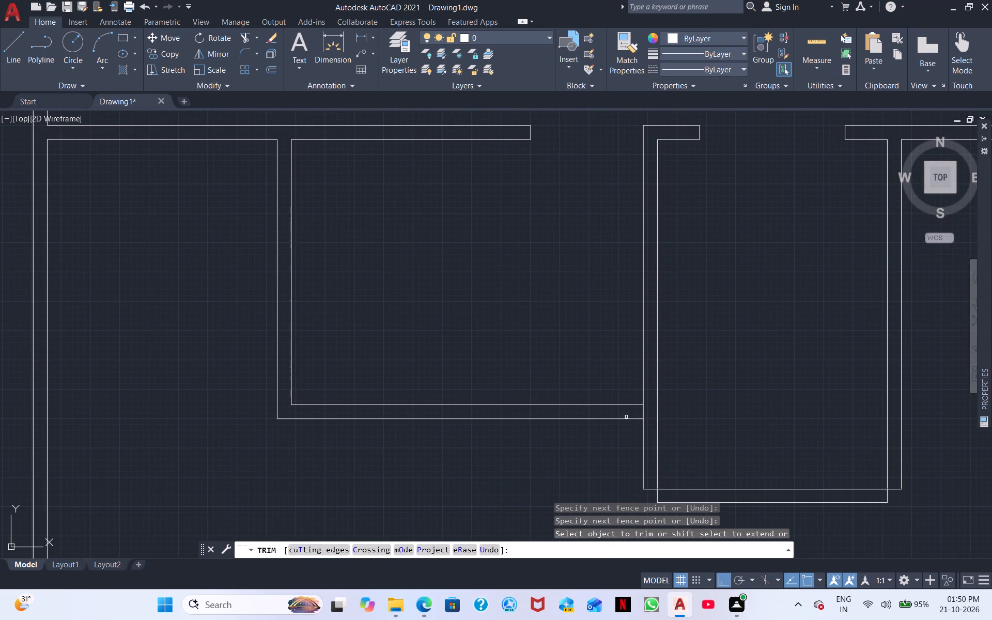
left_click(644, 412)
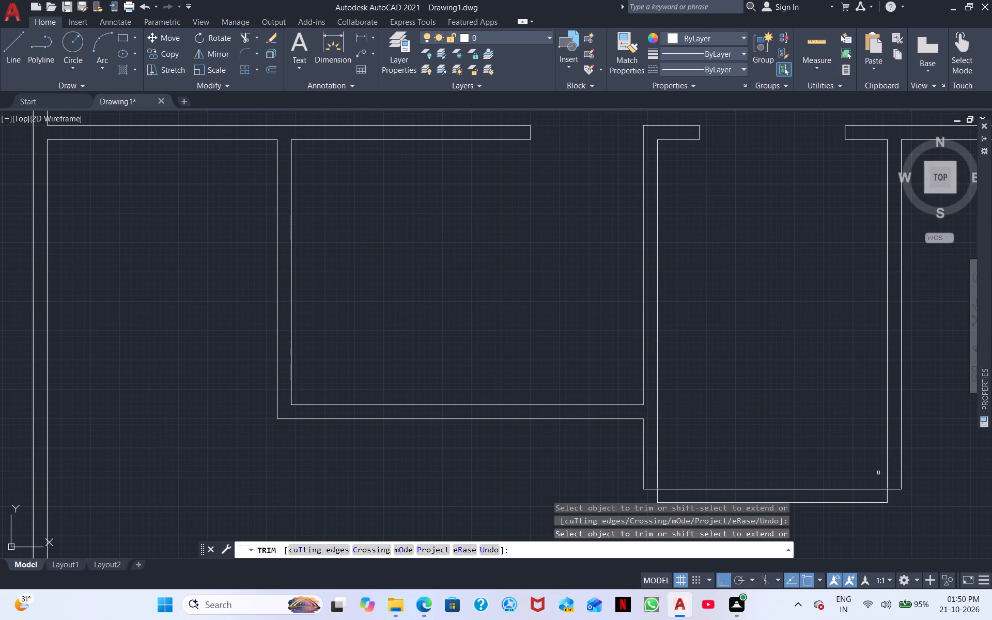
right_click(811, 251)
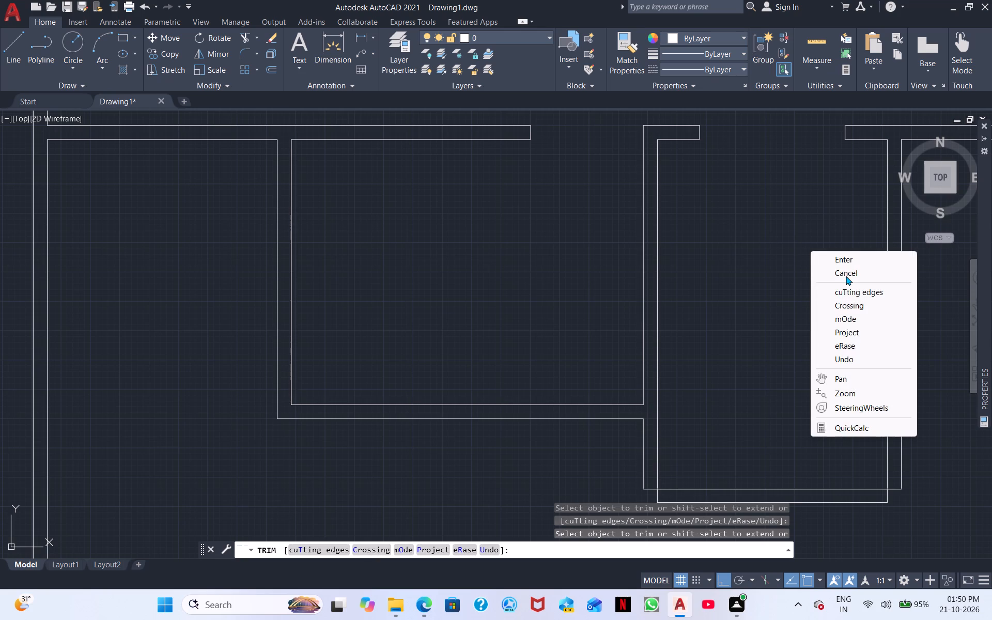
left_click(846, 276)
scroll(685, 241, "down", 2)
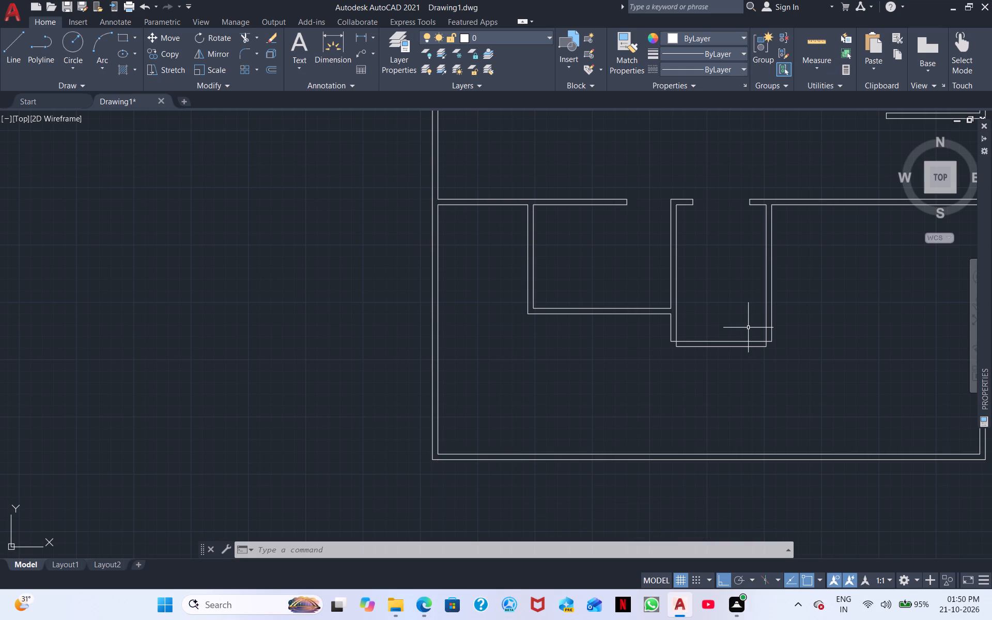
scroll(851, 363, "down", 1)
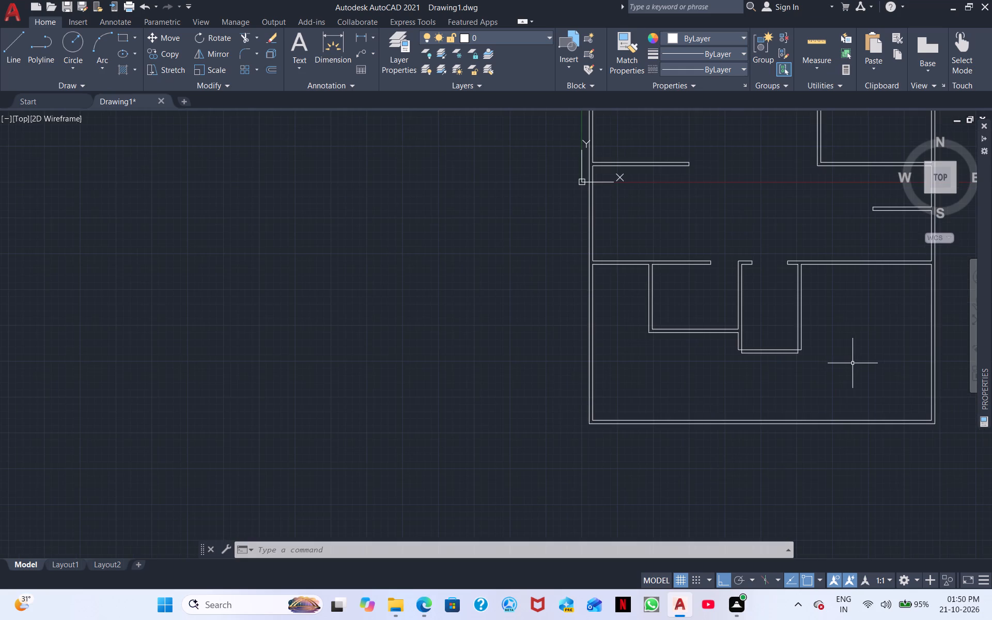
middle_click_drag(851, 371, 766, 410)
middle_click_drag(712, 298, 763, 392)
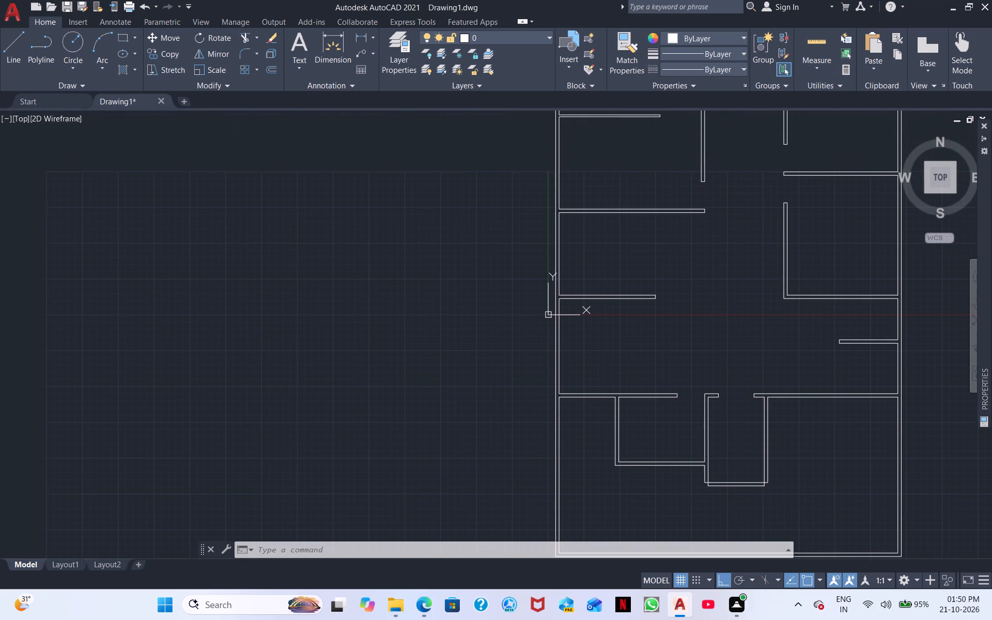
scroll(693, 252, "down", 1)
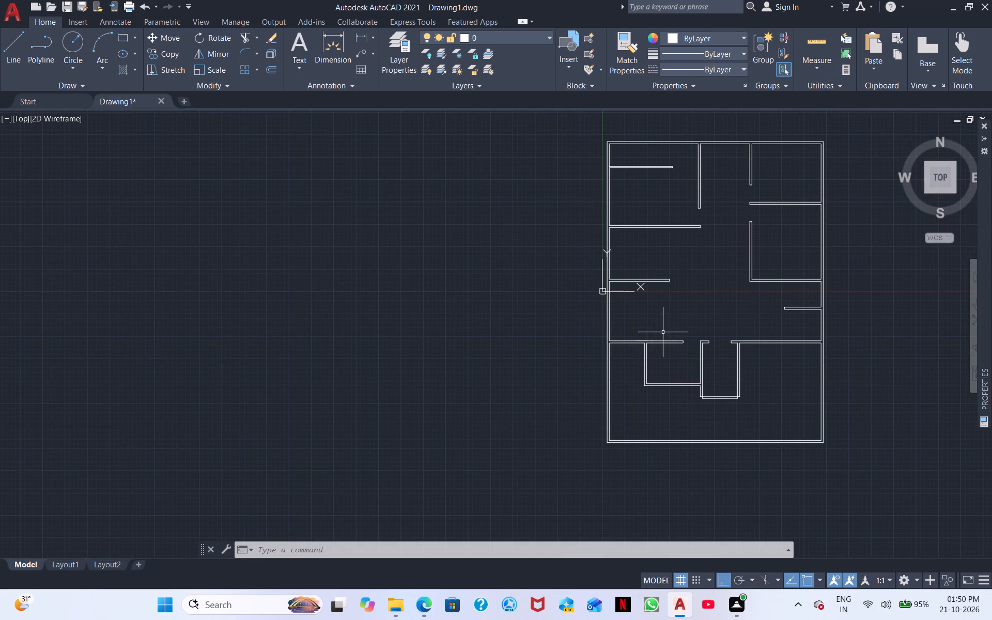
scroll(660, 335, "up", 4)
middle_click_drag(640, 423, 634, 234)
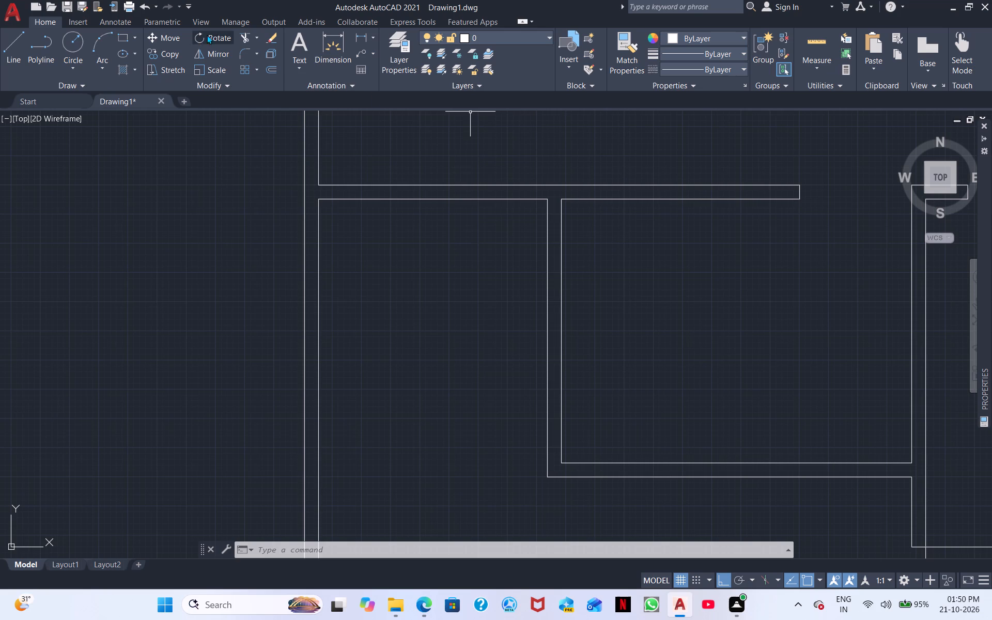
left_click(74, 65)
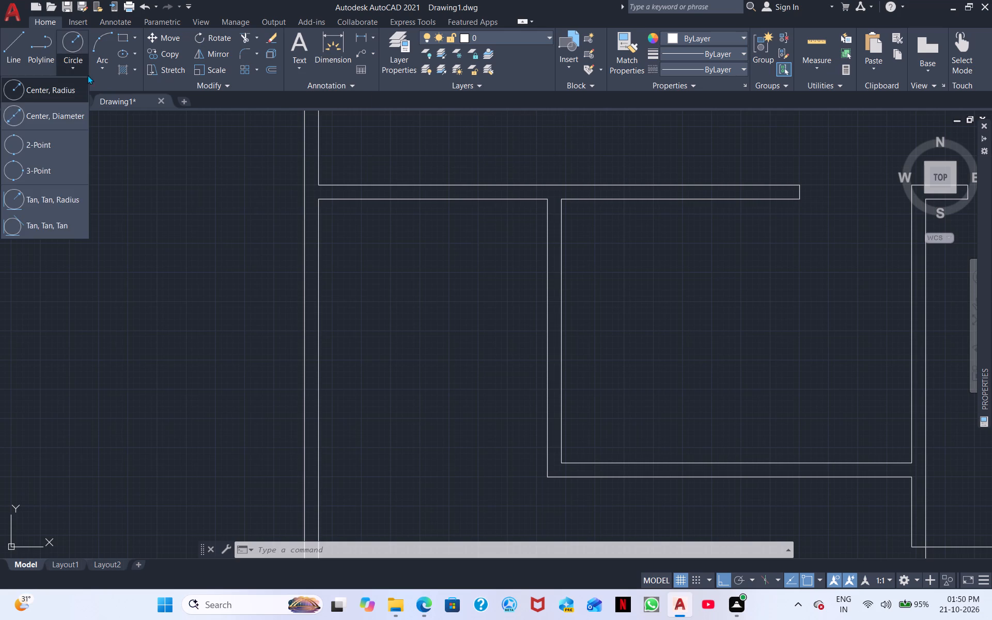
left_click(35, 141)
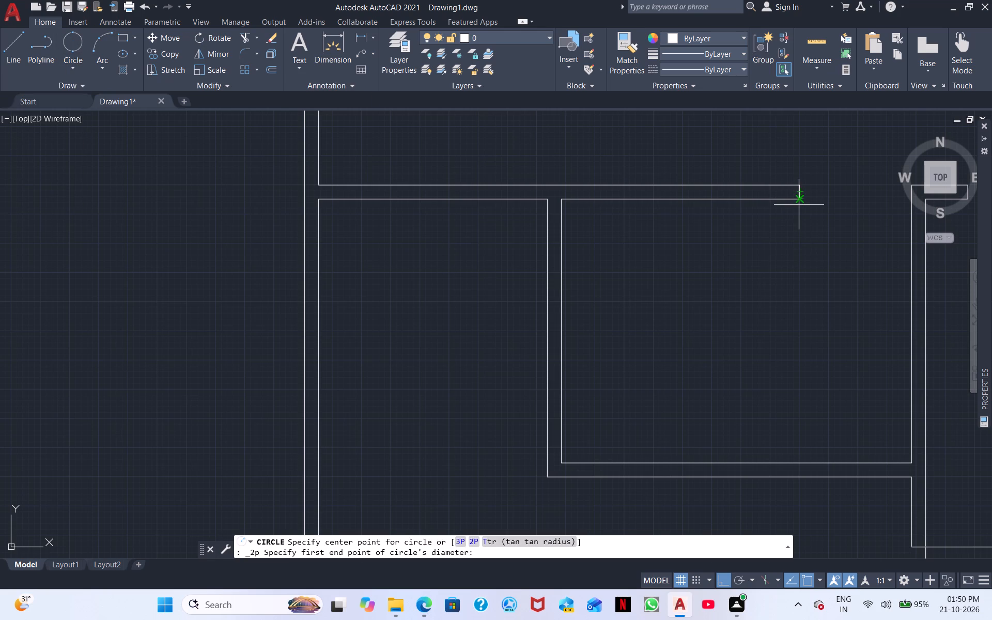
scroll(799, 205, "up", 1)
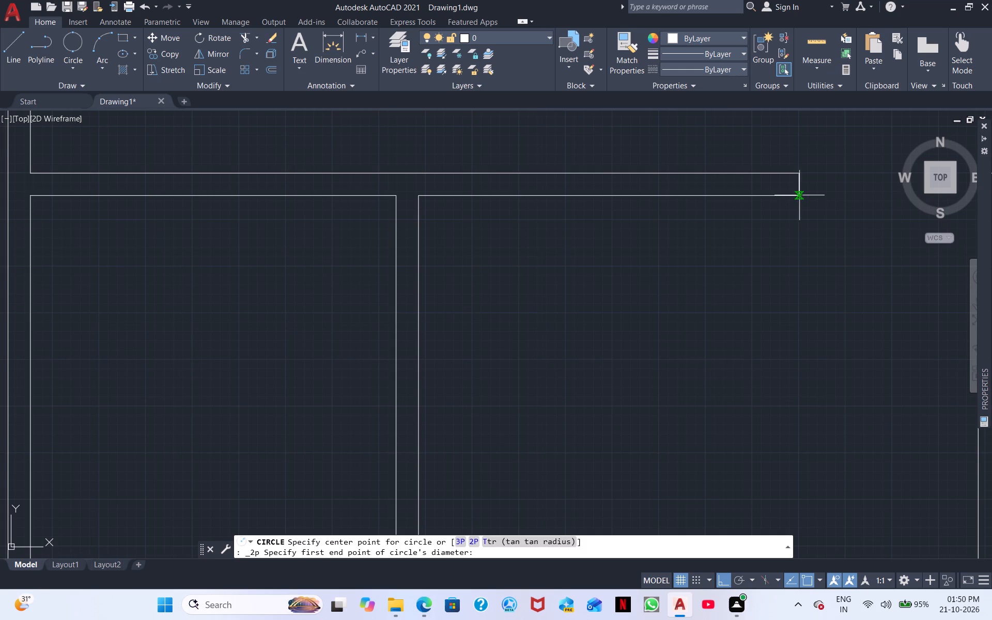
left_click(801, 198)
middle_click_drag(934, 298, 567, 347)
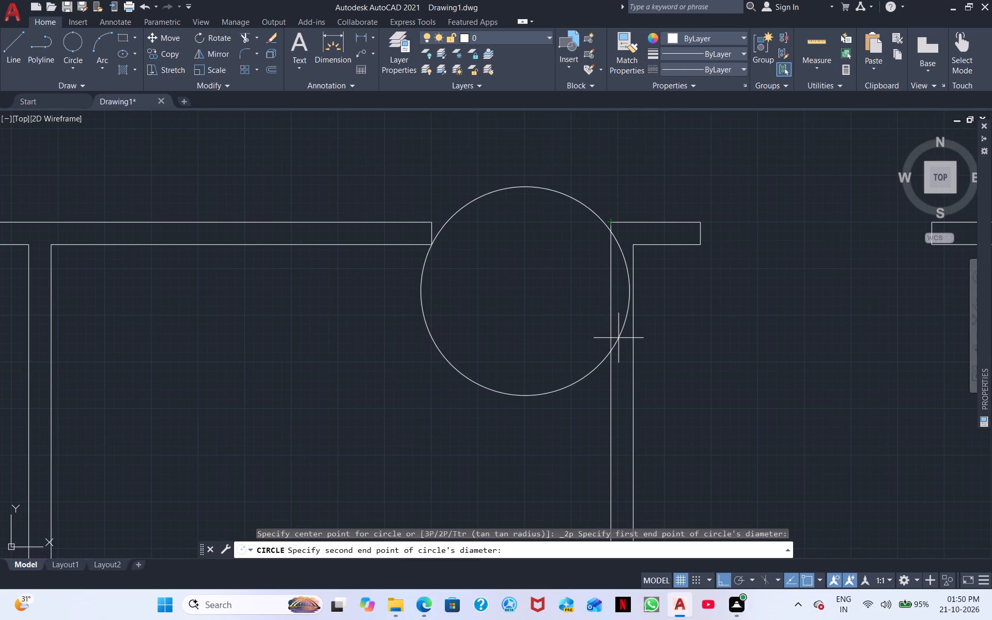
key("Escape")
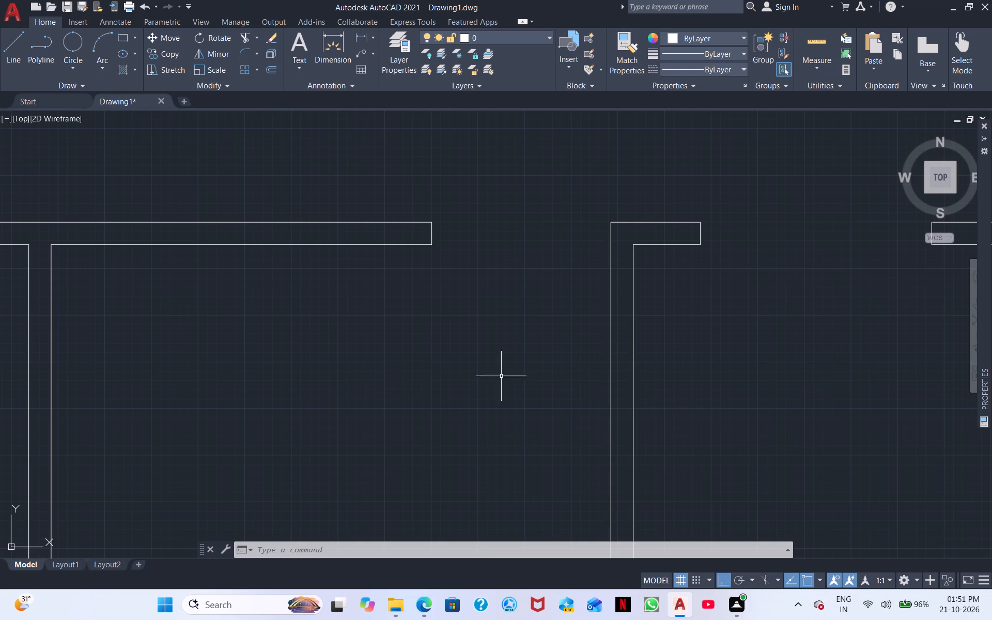
Create a new layer named WALL BOUNDRY.
scroll(426, 317, "down", 3)
middle_click_drag(406, 353, 534, 323)
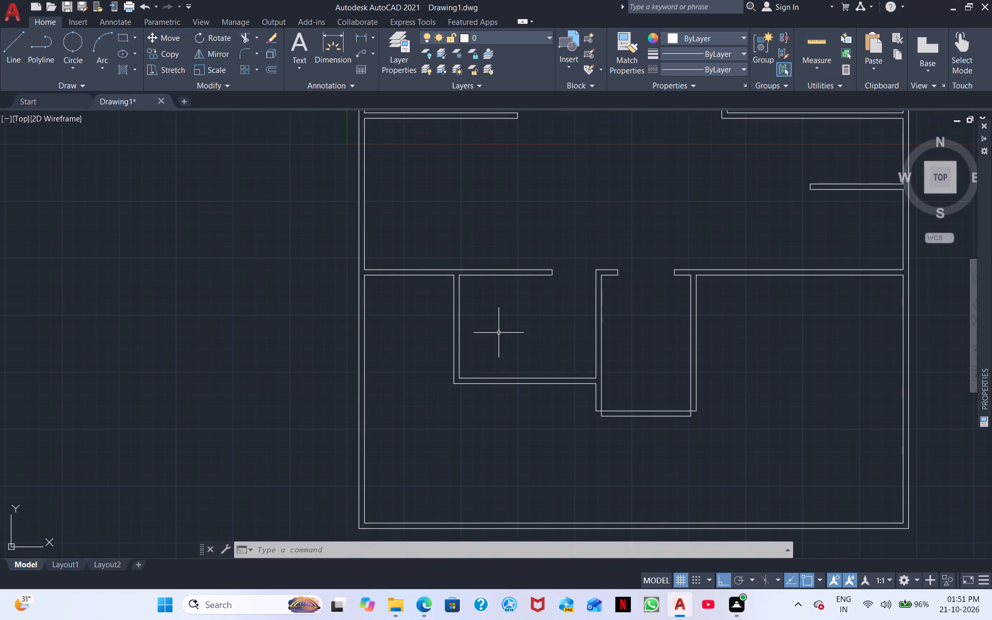
middle_click_drag(513, 354, 659, 416)
middle_click_drag(603, 311, 595, 378)
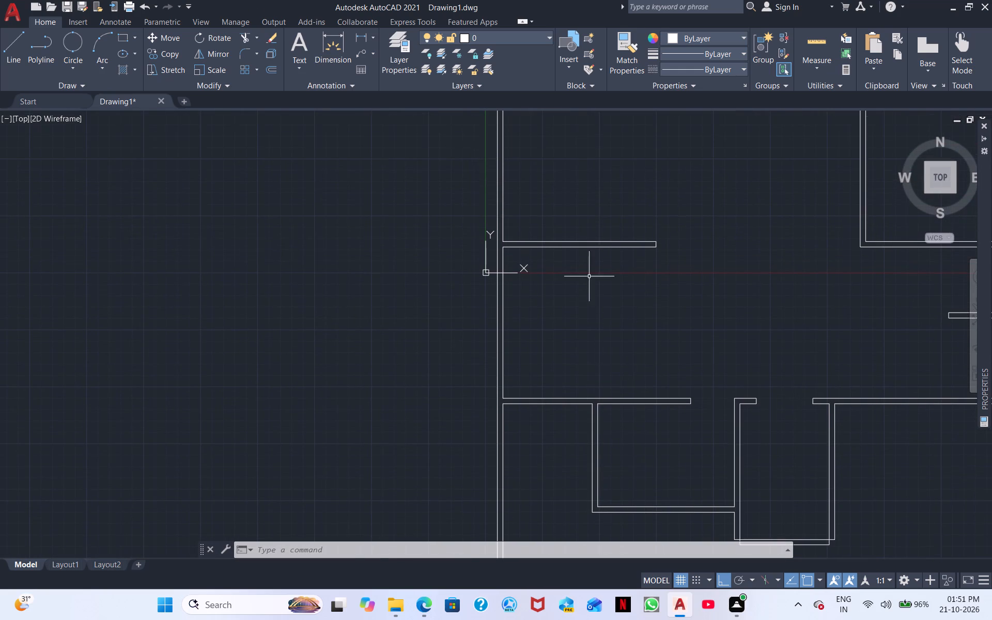
left_click(402, 42)
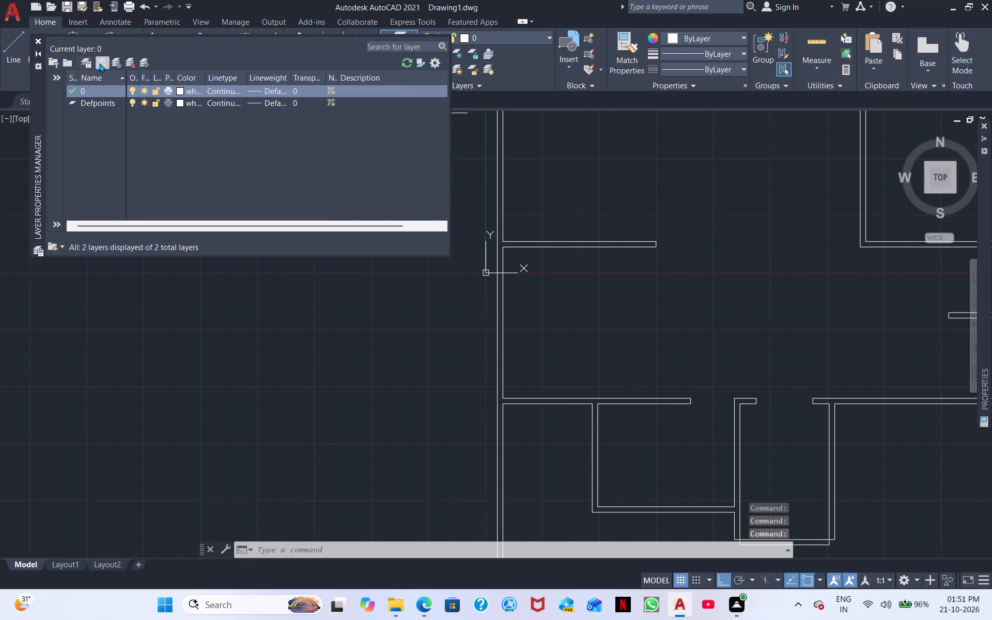
left_click(99, 63)
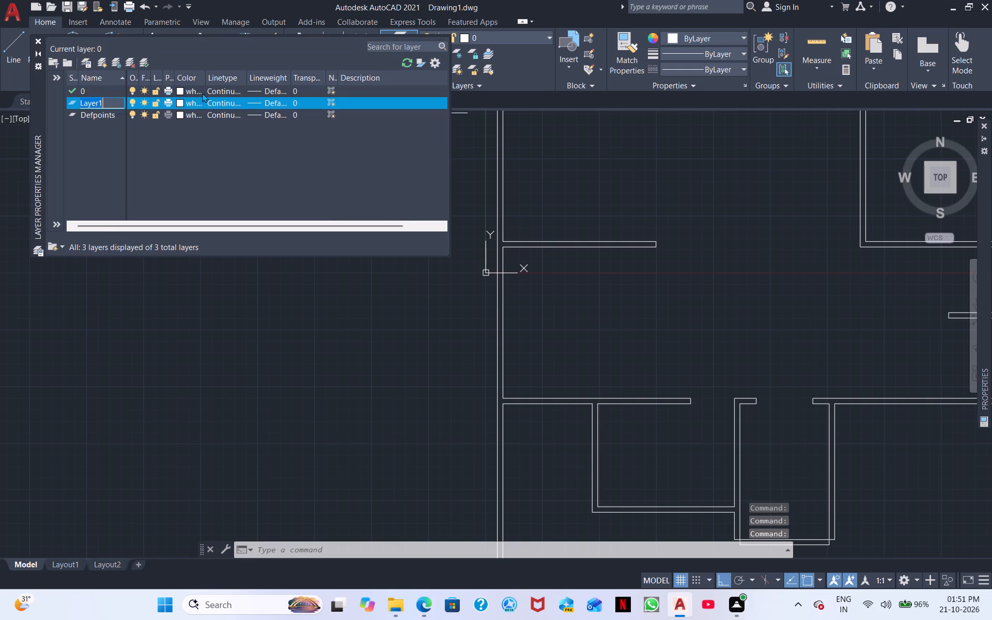
key("BackSpace")
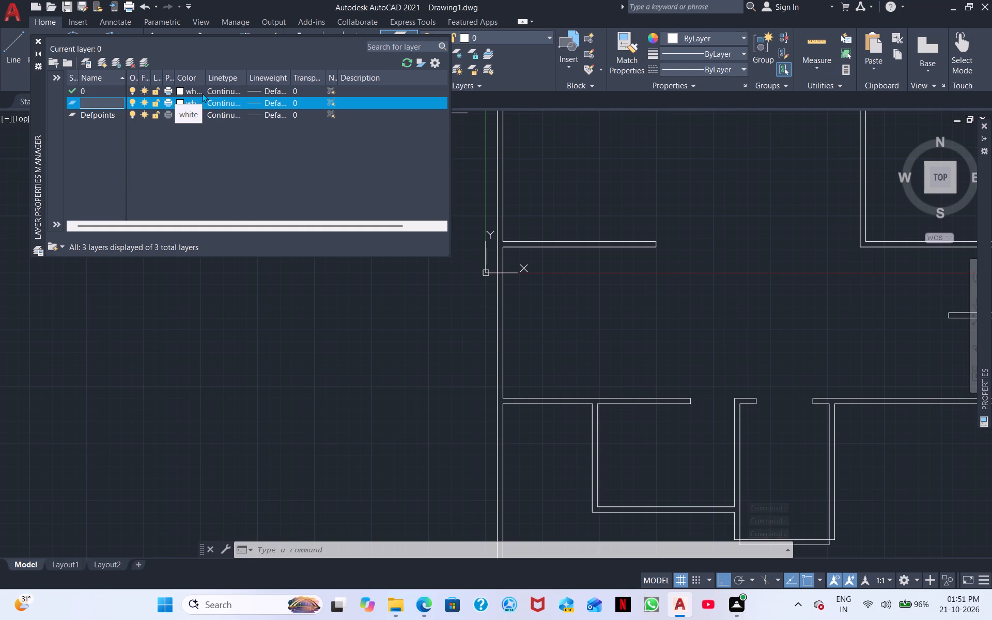
type("WALL")
key("space")
type("BOUNDE")
key("BackSpace")
type("RY")
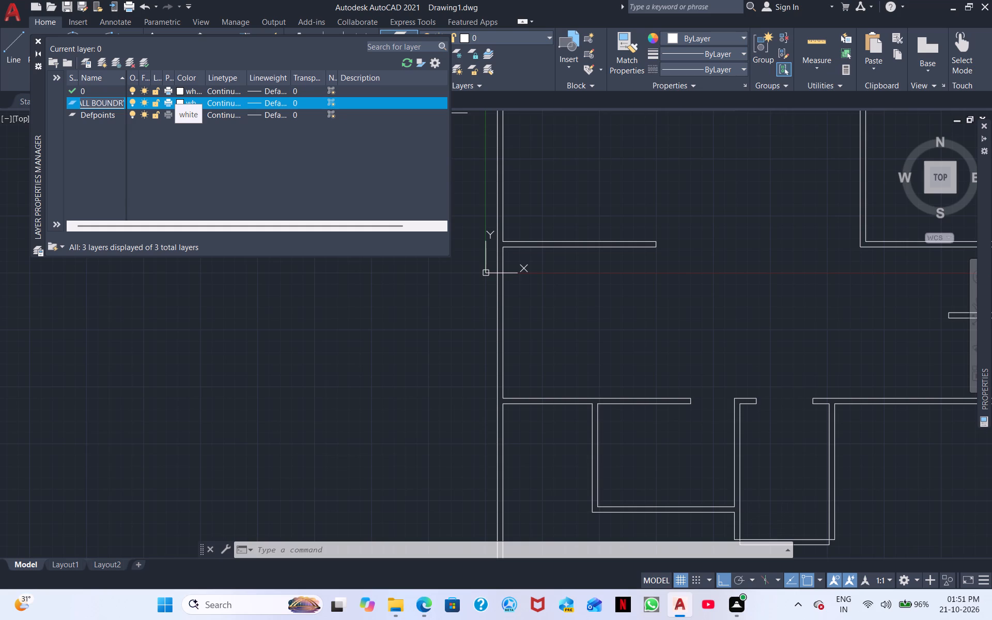
key("space")
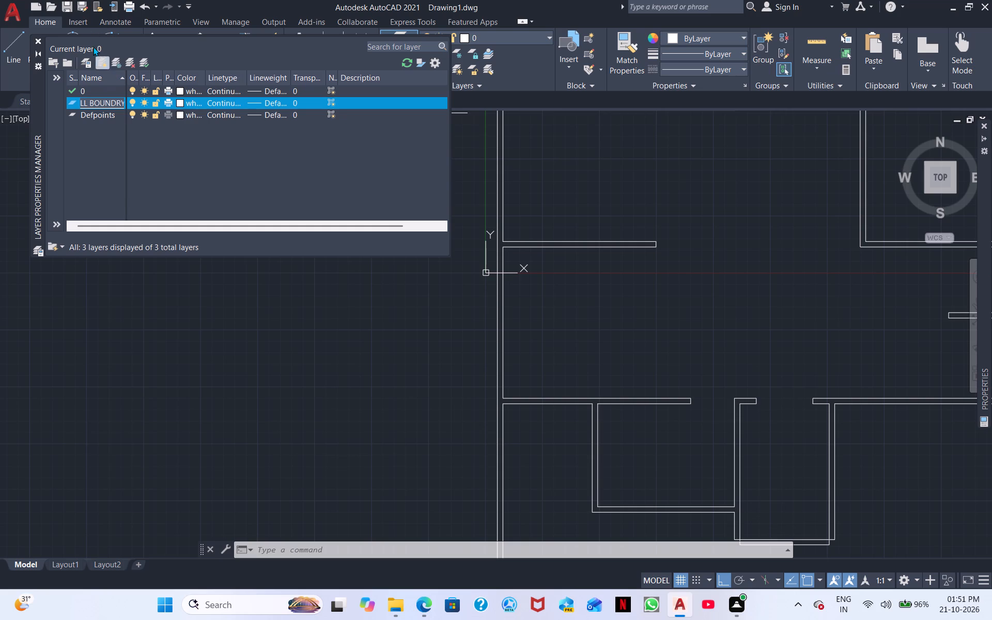
Create a new layer named WALL INPUT.
left_click(96, 58)
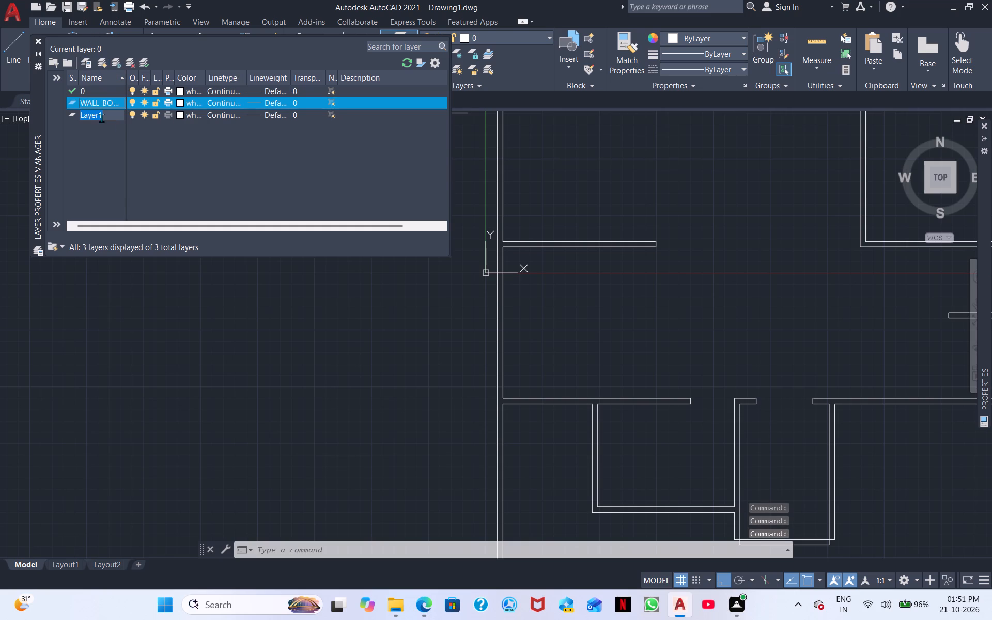
key("BackSpace")
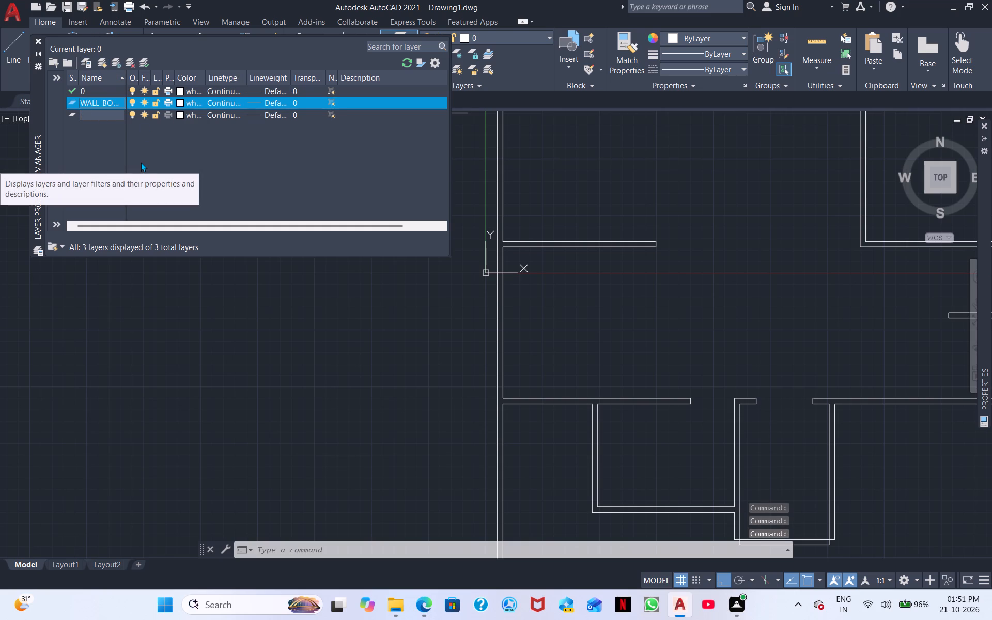
key("a")
key("BackSpace")
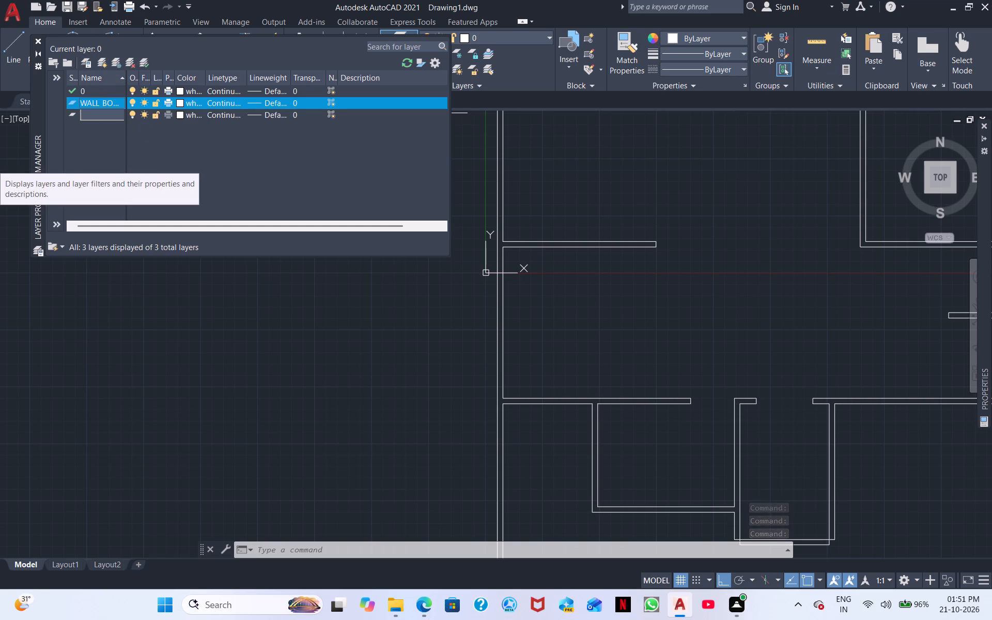
type("WAA")
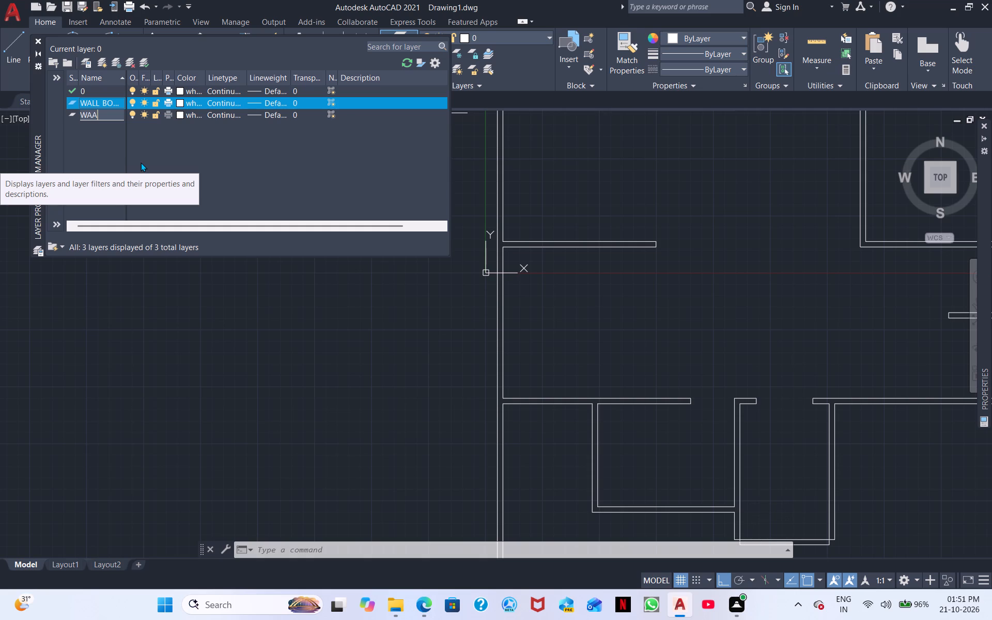
key("BackSpace")
type("LL INPI")
key("t")
key("BackSpace")
key("BackSpace")
type("UT")
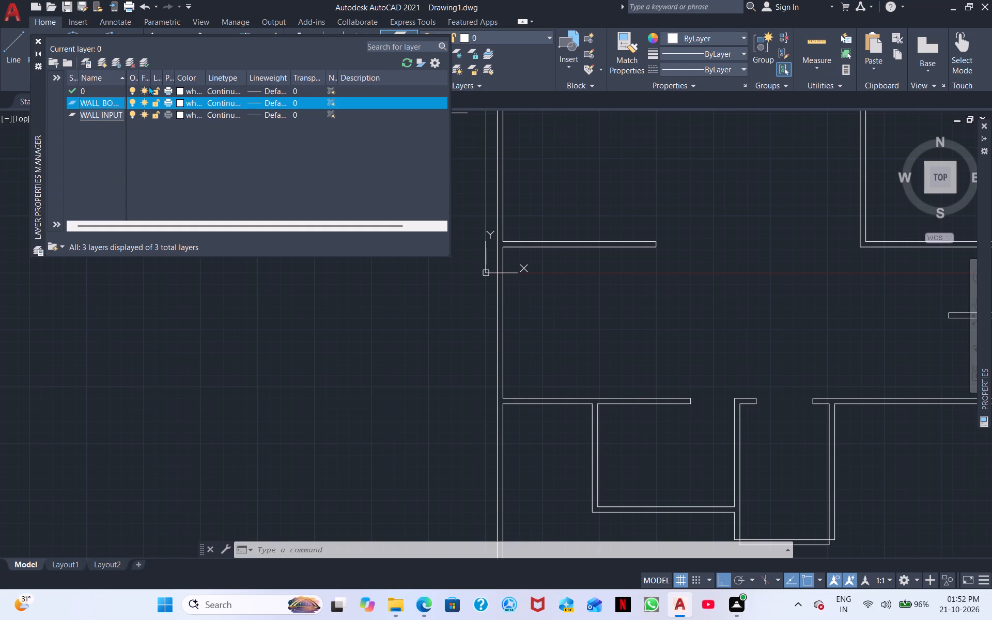
Create a new layer named STAIRS.
left_click(99, 61)
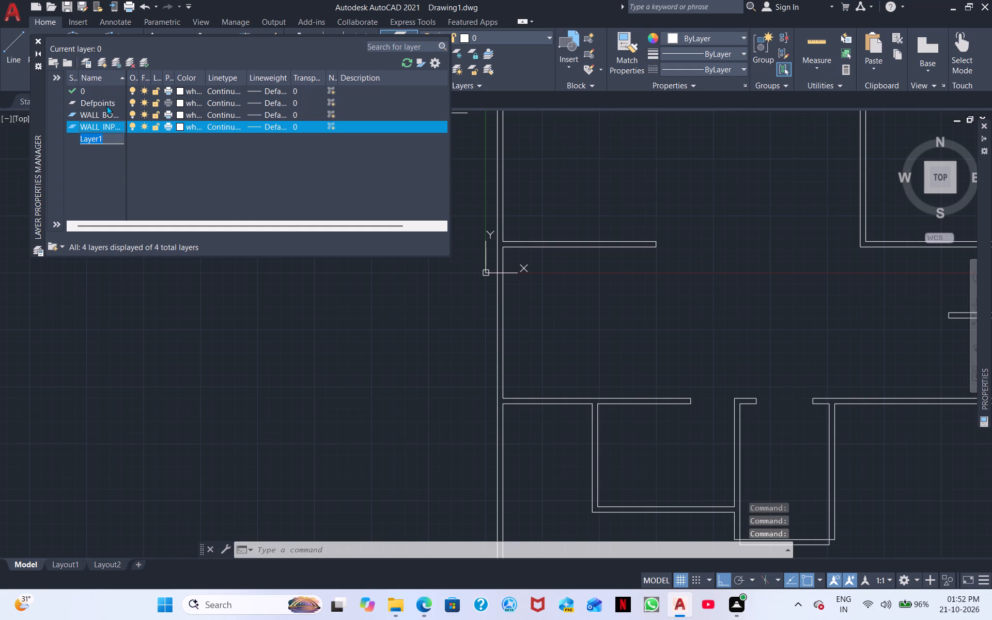
key("BackSpace")
type("STAIRS")
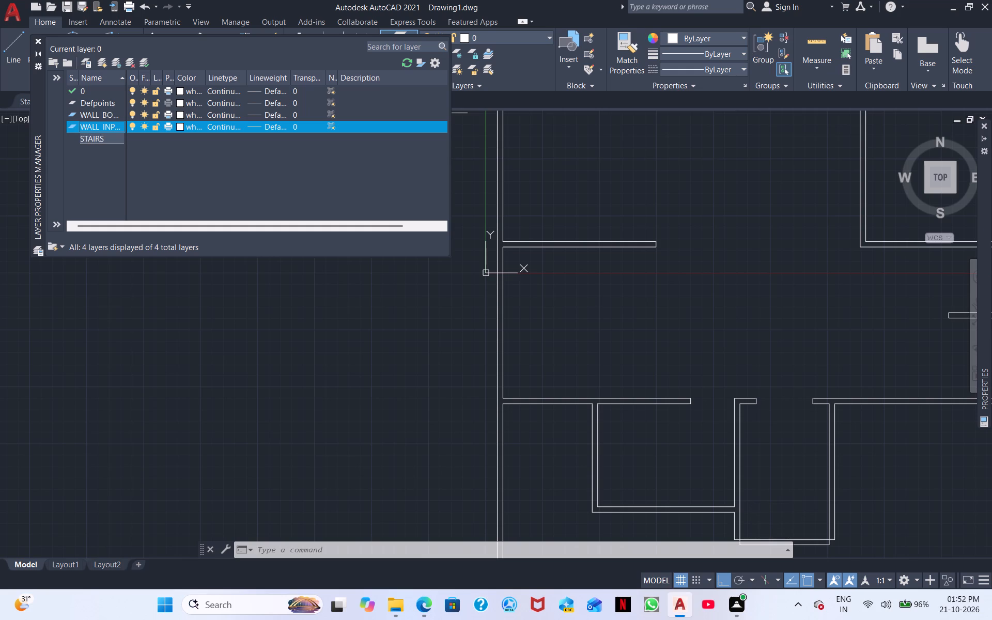
Create a new layer named FURNITURE.
left_click(107, 61)
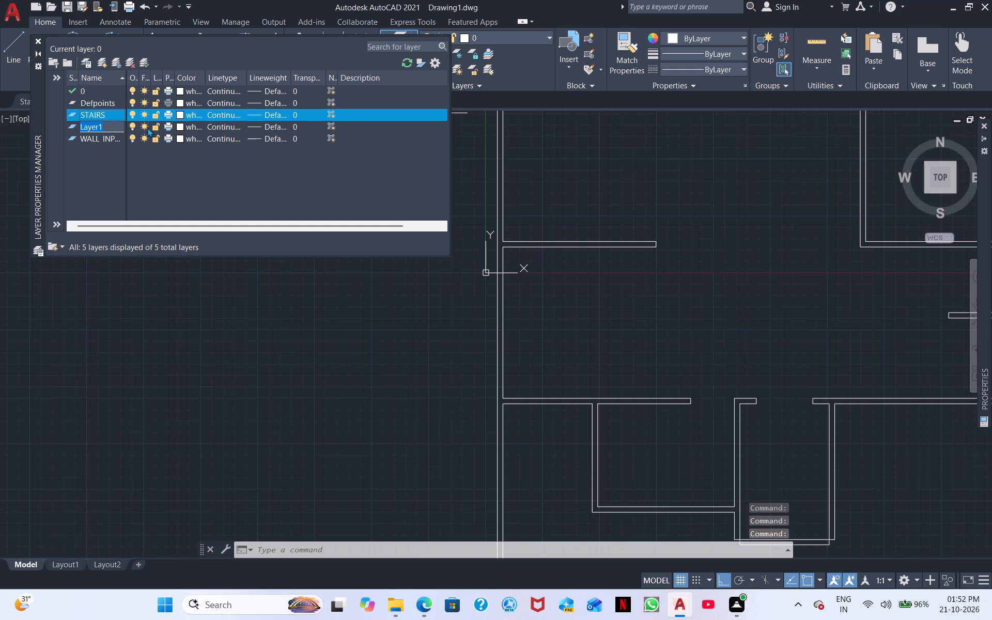
key("BackSpace")
key("BackSpace")
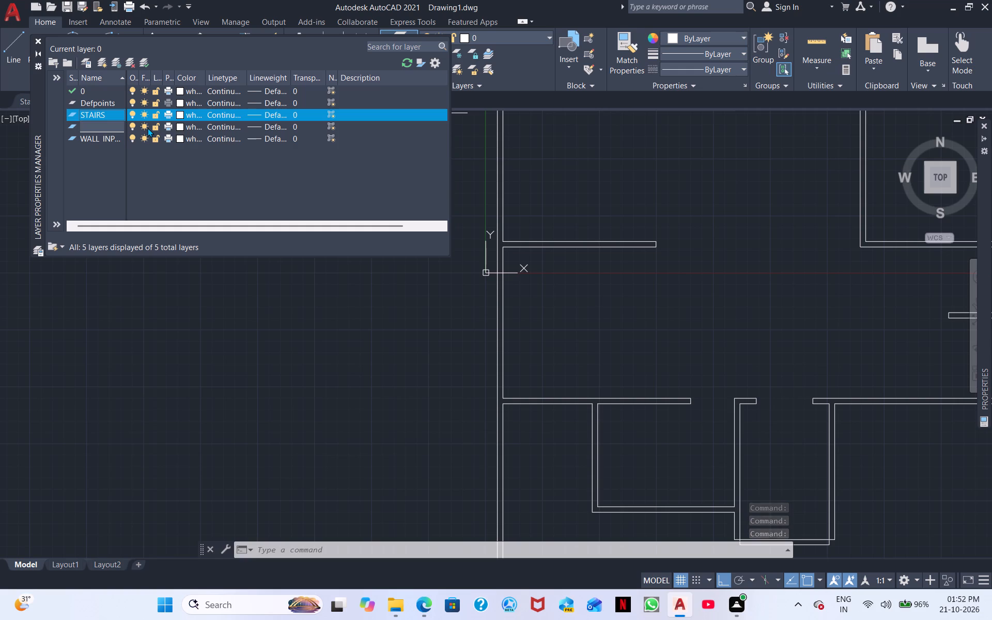
type("FURNITURE")
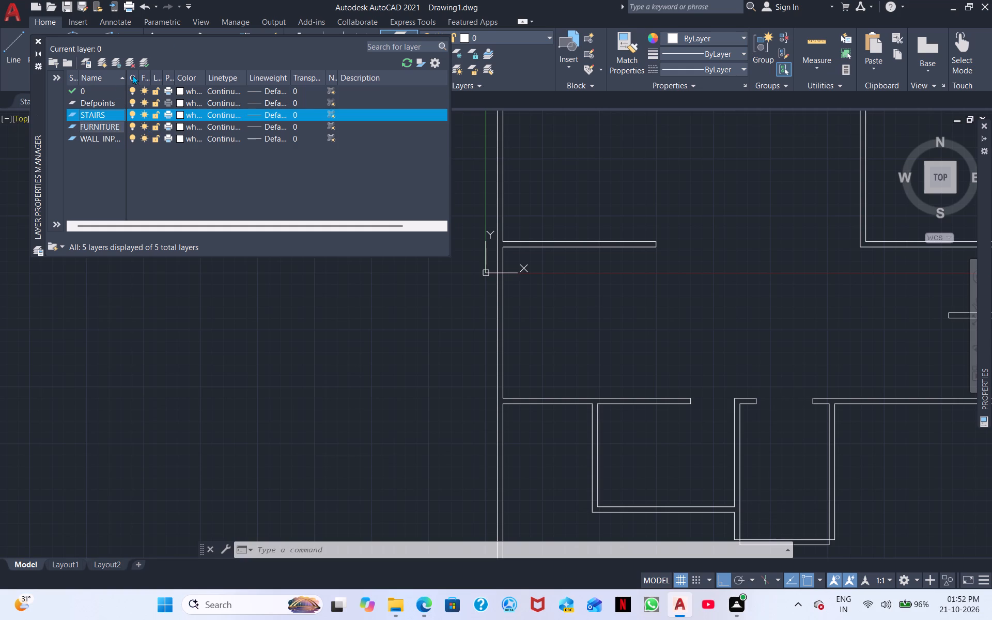
Create a new layer named TREES.
left_click(104, 60)
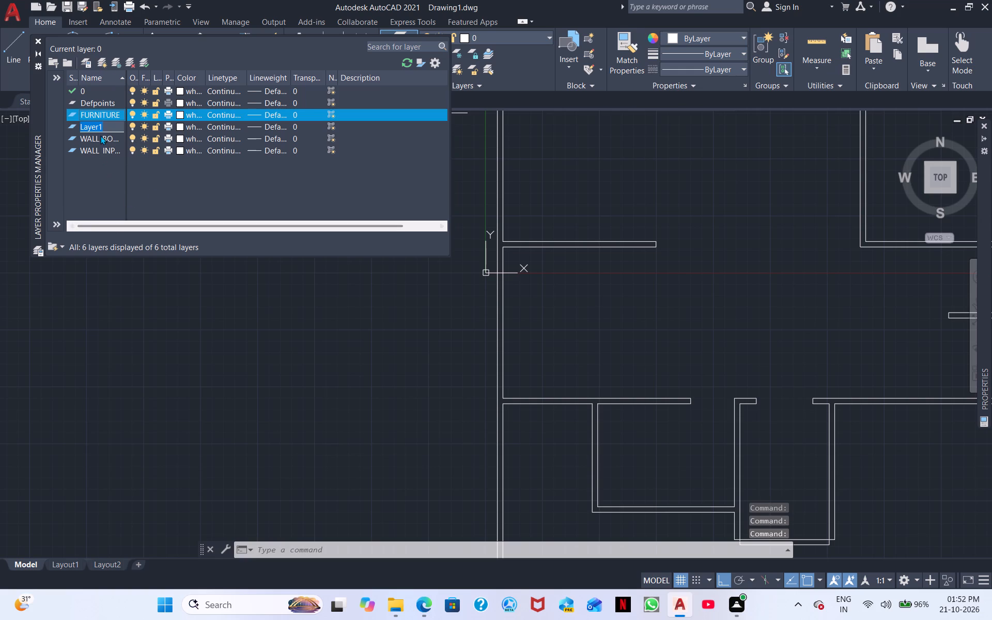
key("BackSpace")
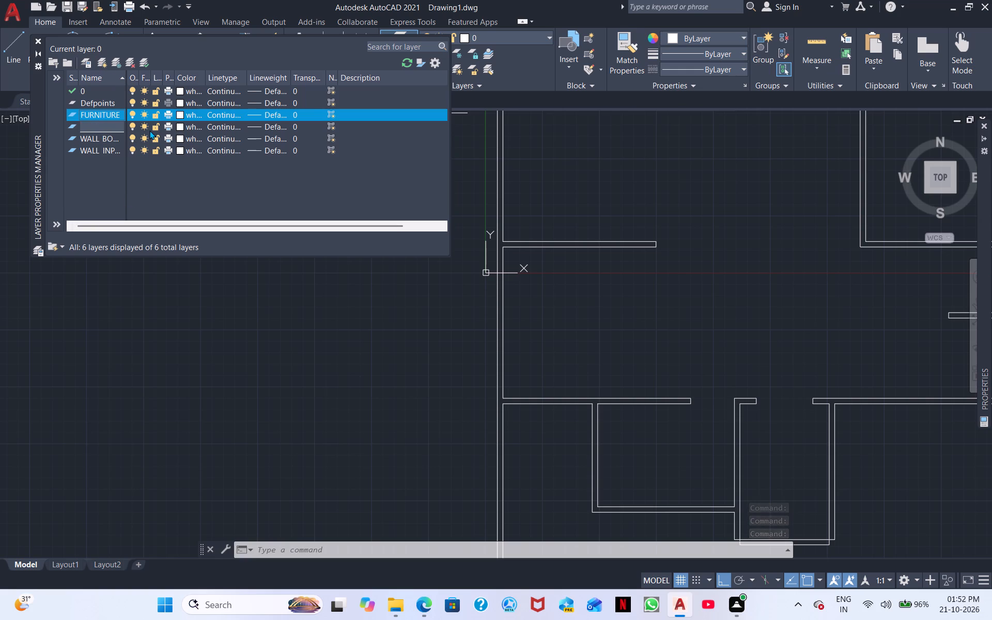
type("TREES")
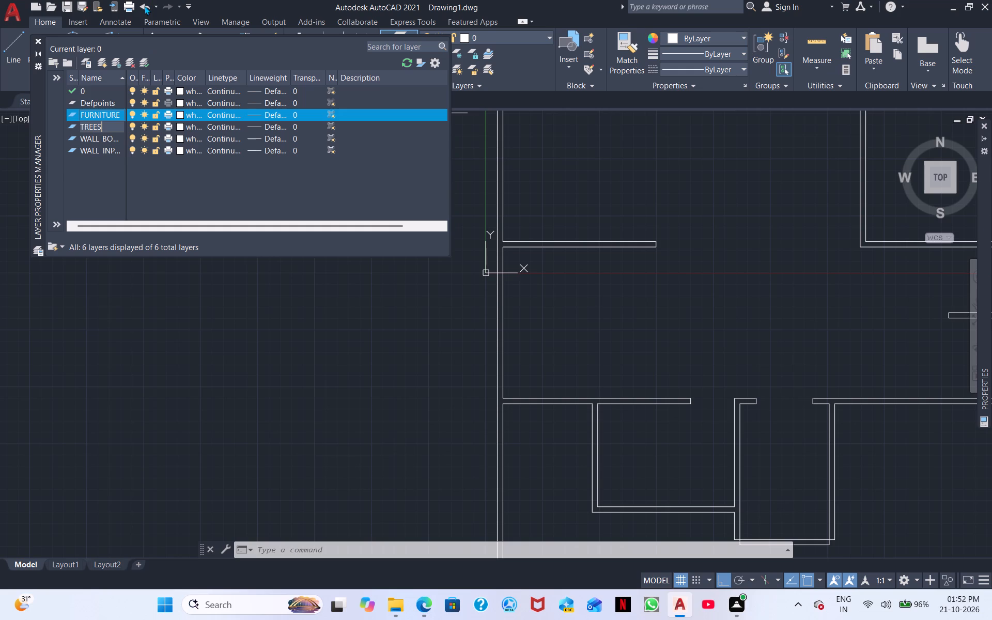
Create a new layer named CARS.
left_click(104, 67)
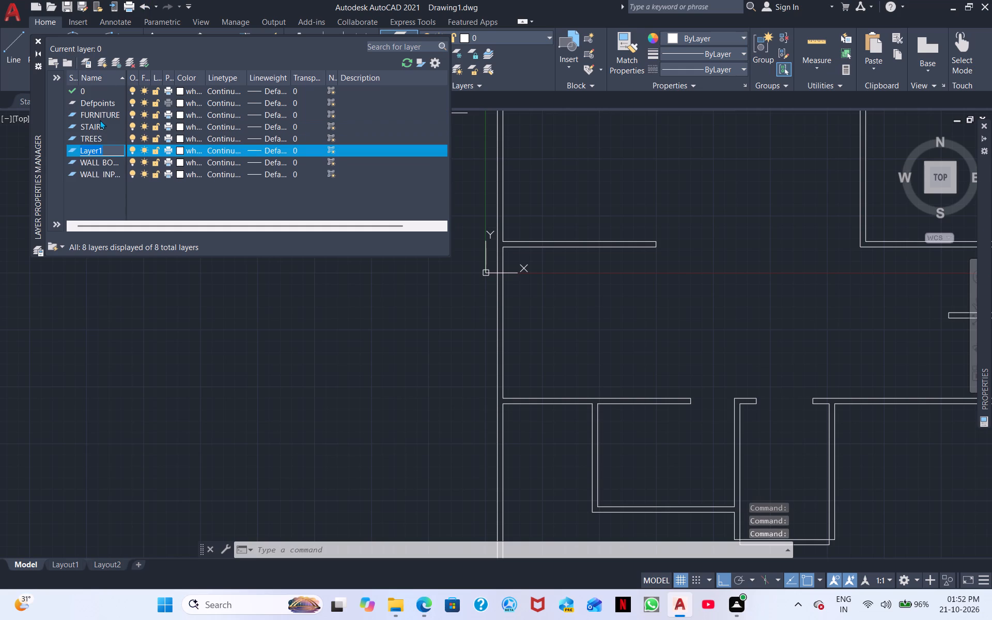
key("BackSpace")
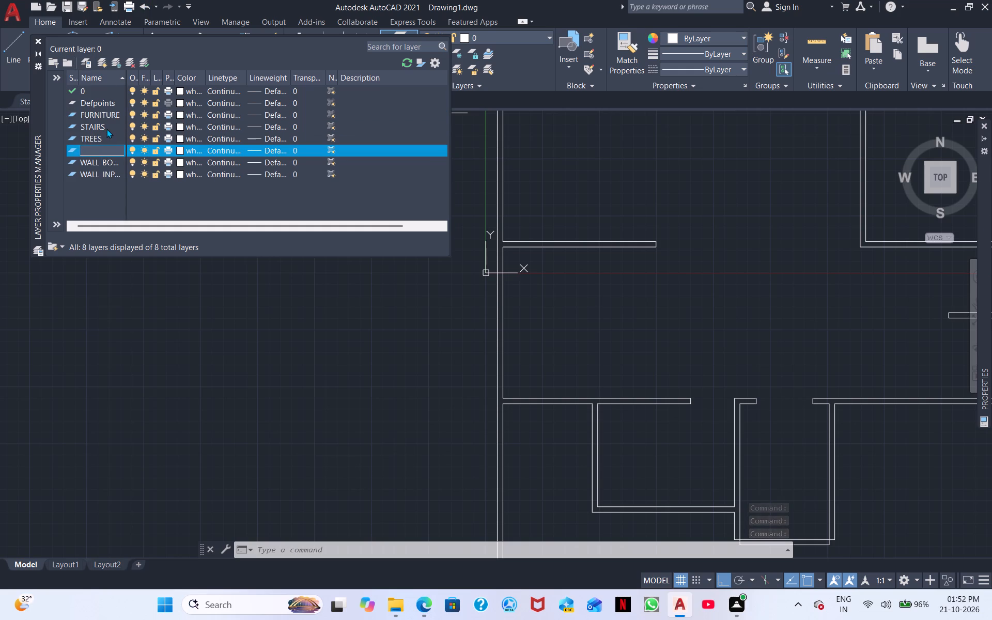
type("CARS")
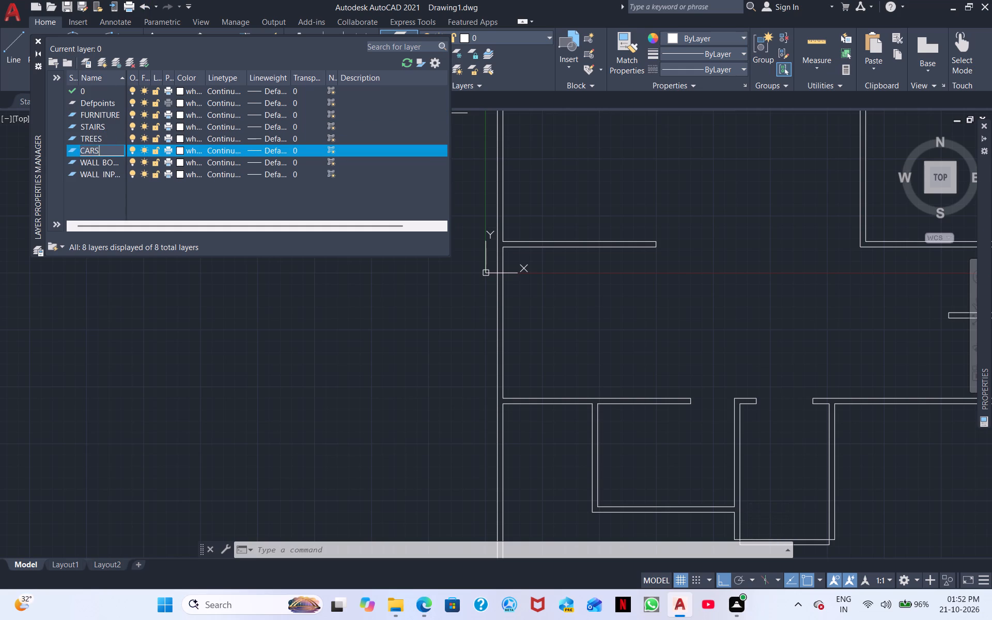
Create a new layer named GATE.
left_click(99, 60)
key("BackSpace")
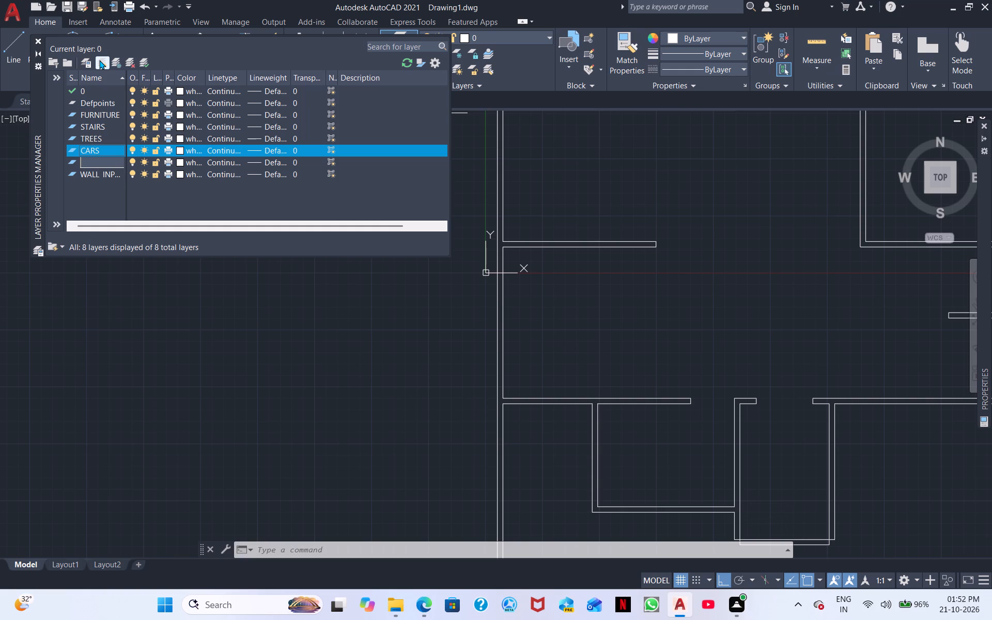
type("TREES")
left_click(101, 68)
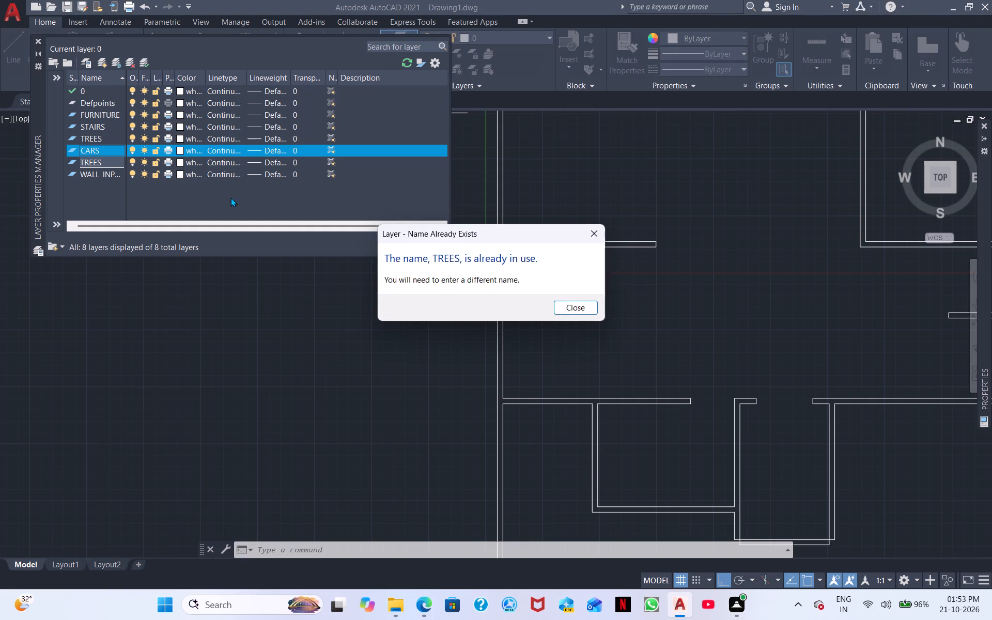
left_click(570, 315)
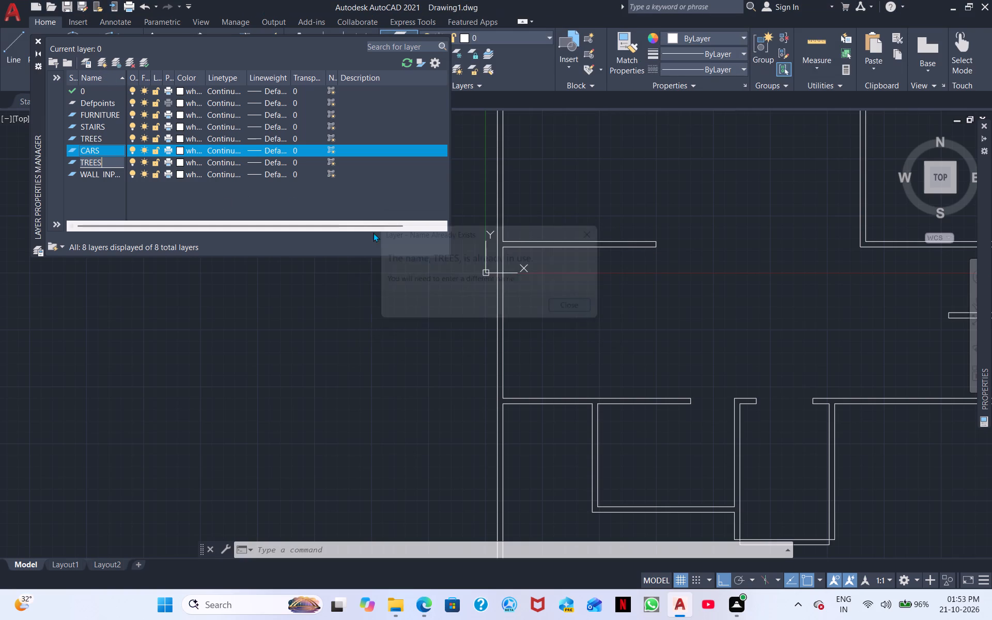
left_click(104, 63)
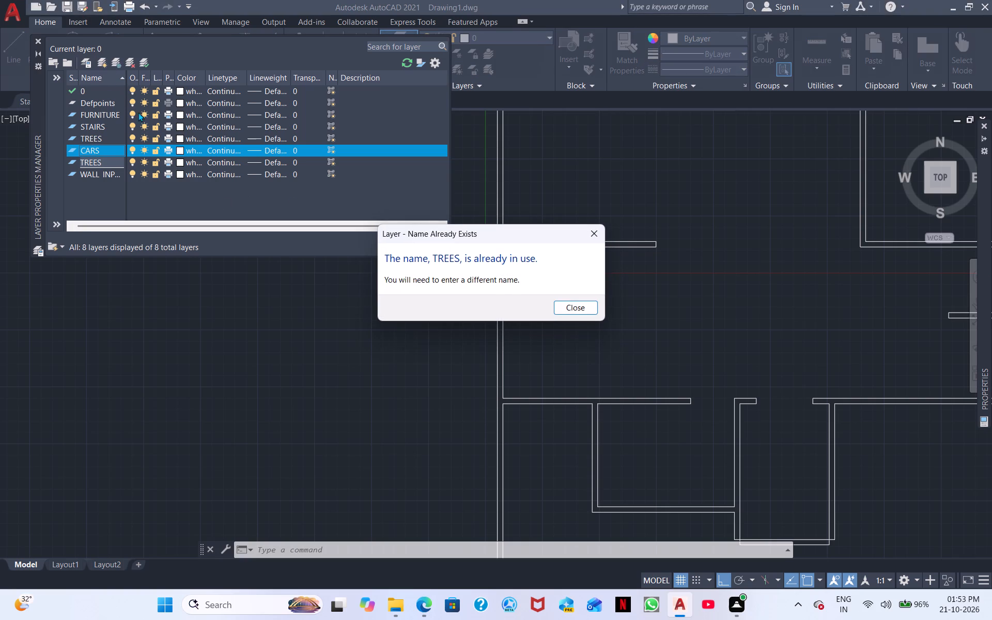
left_click(578, 315)
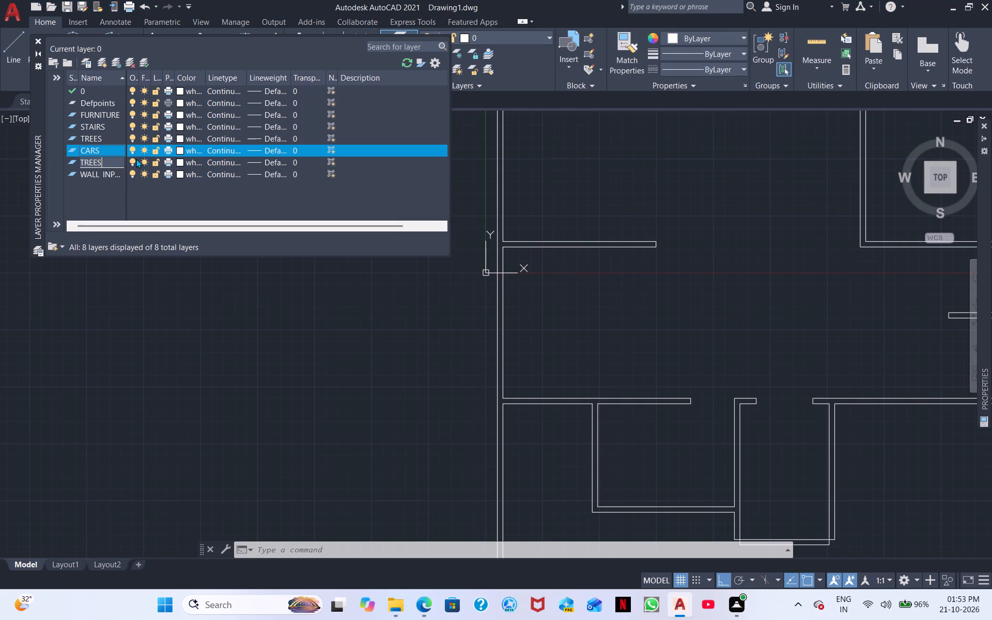
key("BackSpace")
key("BackSpace")
key("BackSpace")
key("BackSpace")
key("BackSpace")
type("GATE")
Create a new layer named WINDOW and finish entering its name.
left_click(105, 57)
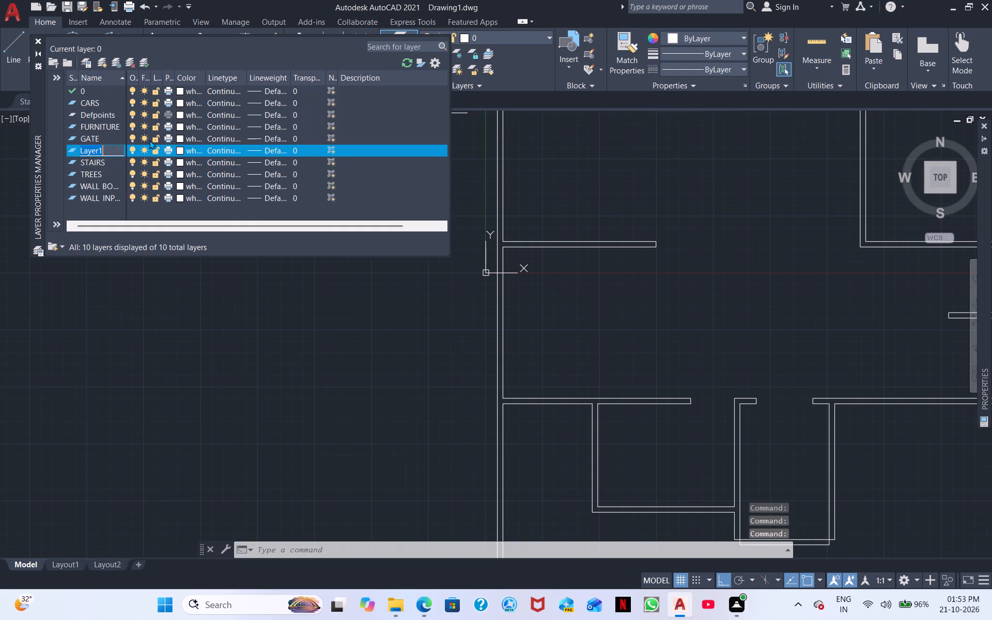
key("BackSpace")
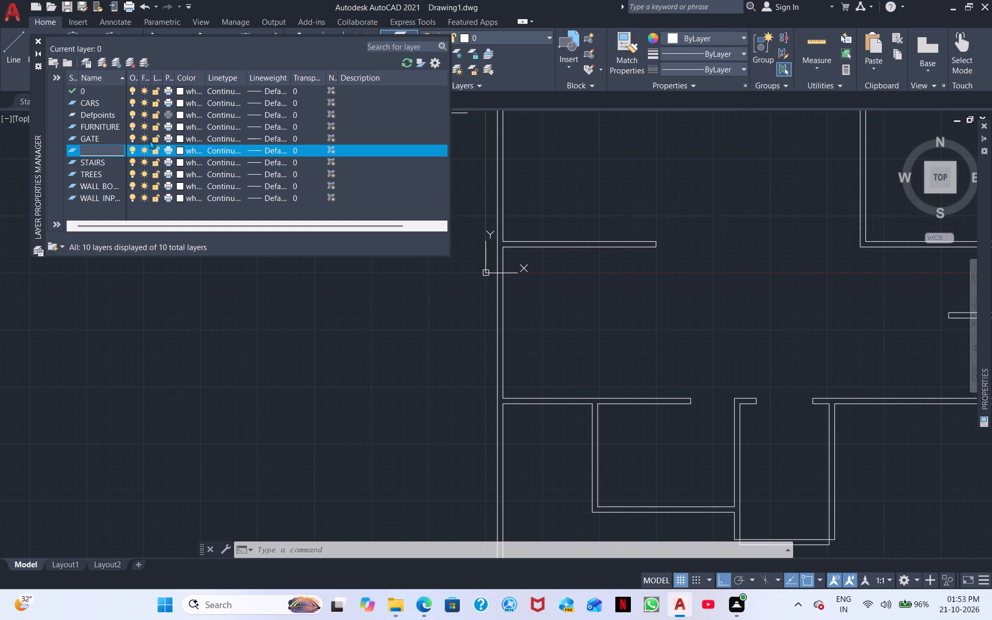
type("WINDOW")
left_click(421, 320)
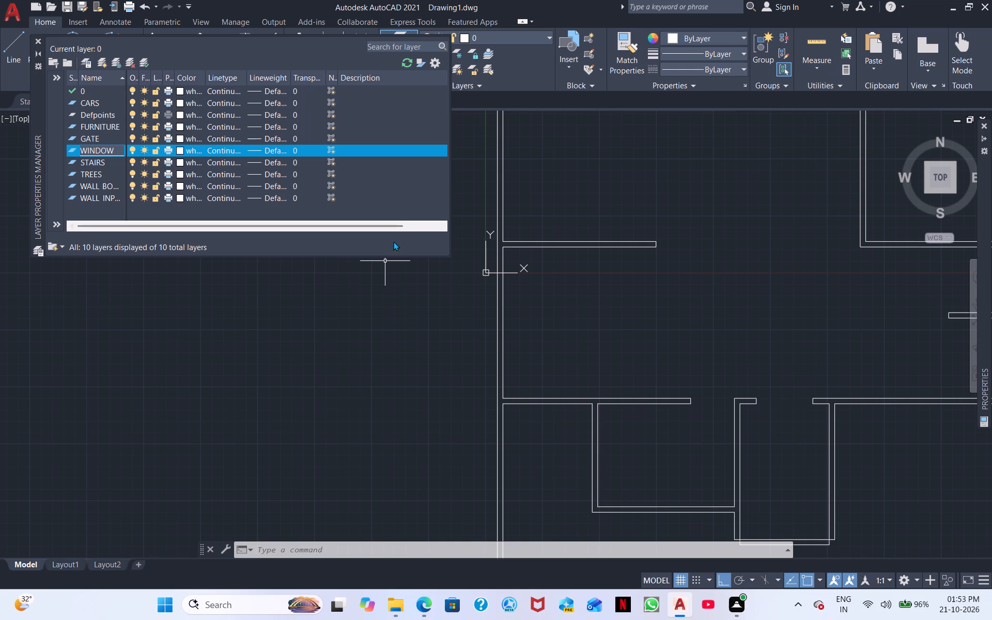
Set the CARS layer's color to index color 131.
left_click(444, 225)
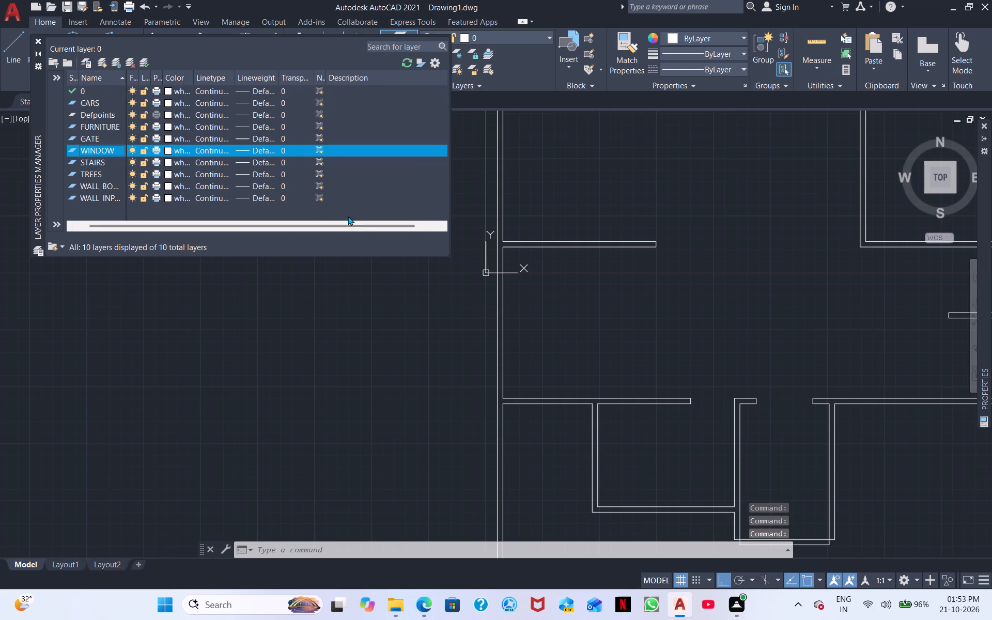
middle_click_drag(358, 230, 428, 250)
scroll(158, 116, "up", 2)
left_click(167, 101)
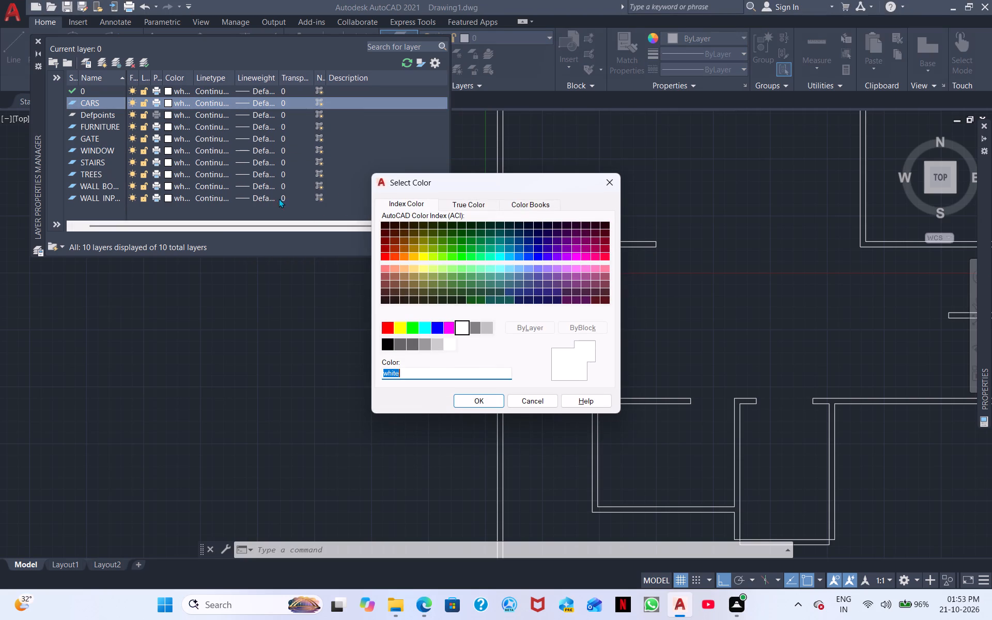
left_click(499, 268)
left_click(478, 400)
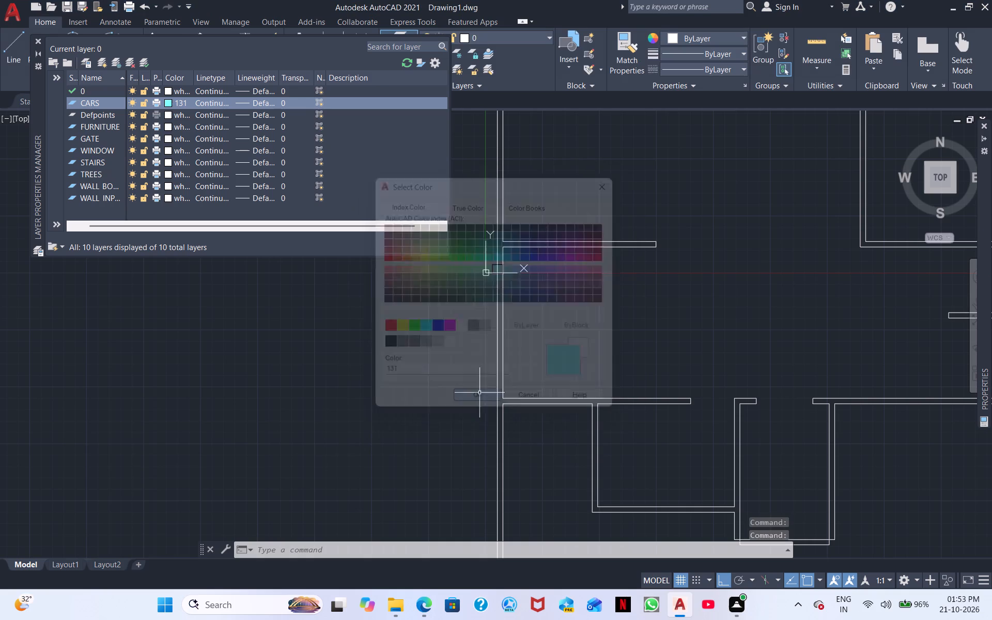
Set the FURNITURE layer's color to index color 40.
left_click(169, 127)
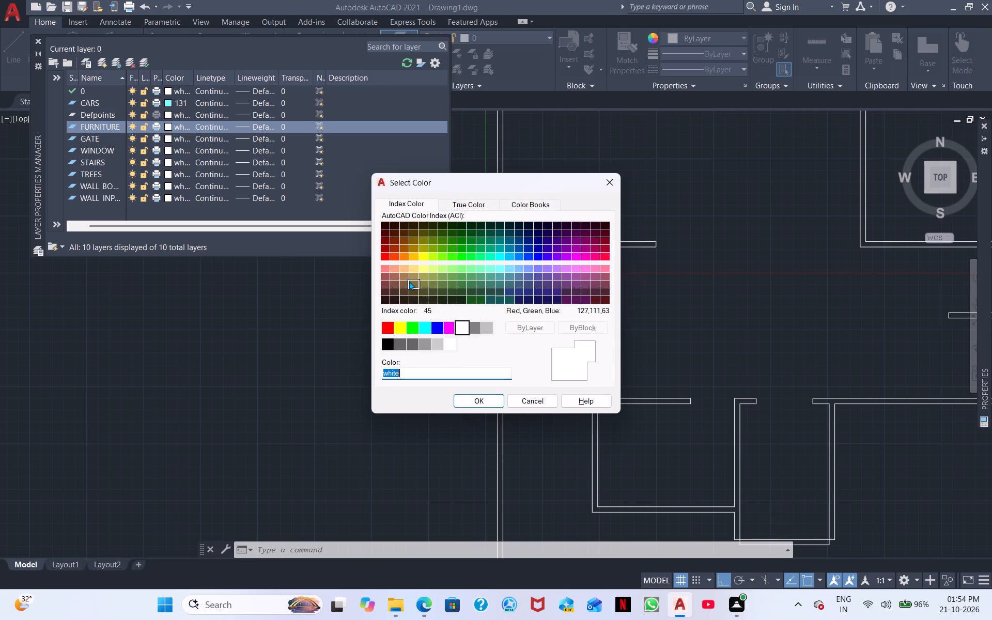
left_click(412, 261)
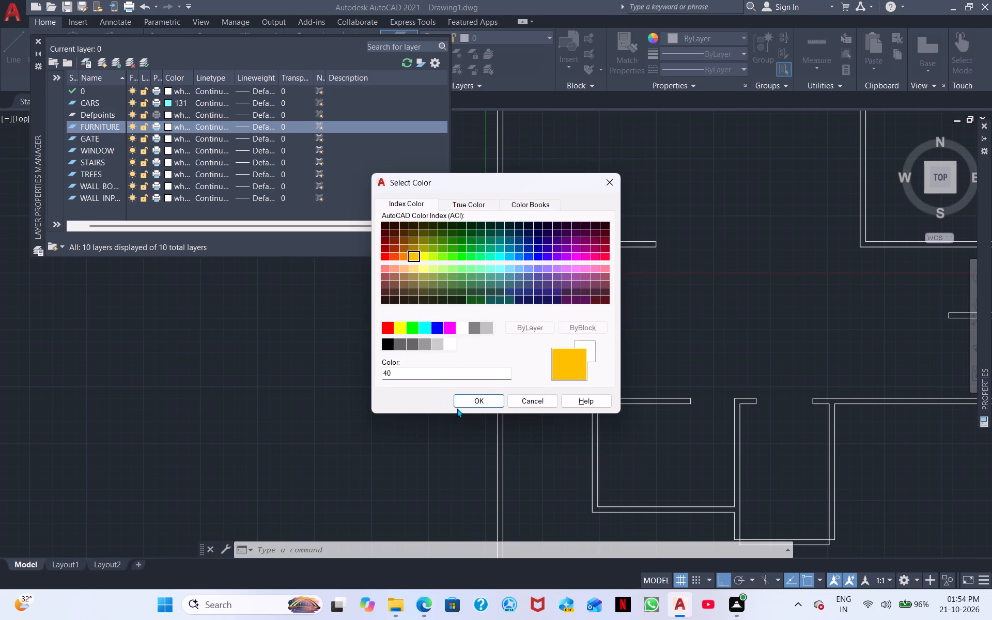
left_click(480, 396)
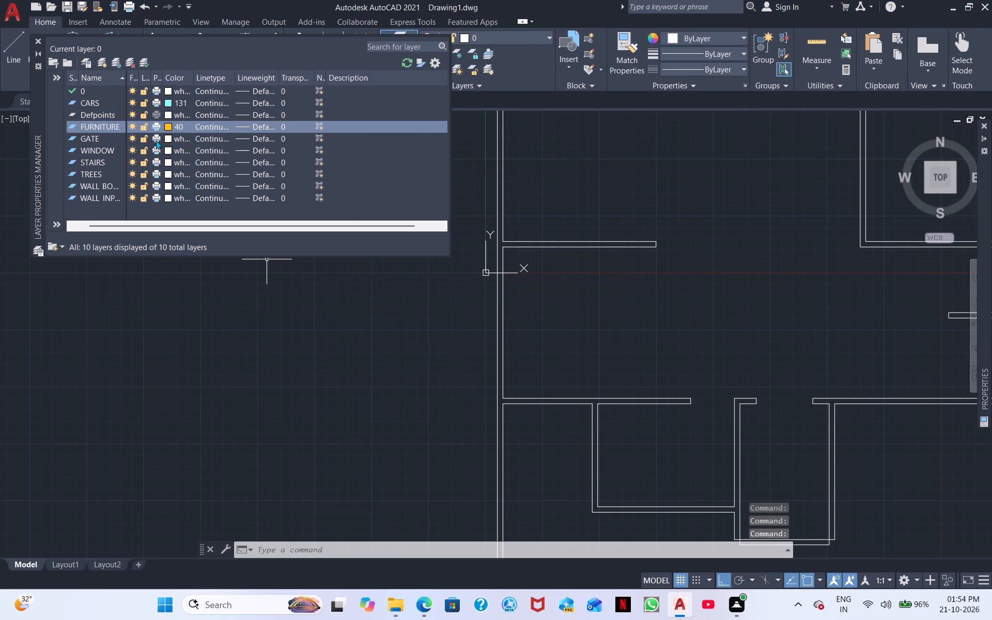
Set the GATE layer's color to index color 150.
left_click(167, 139)
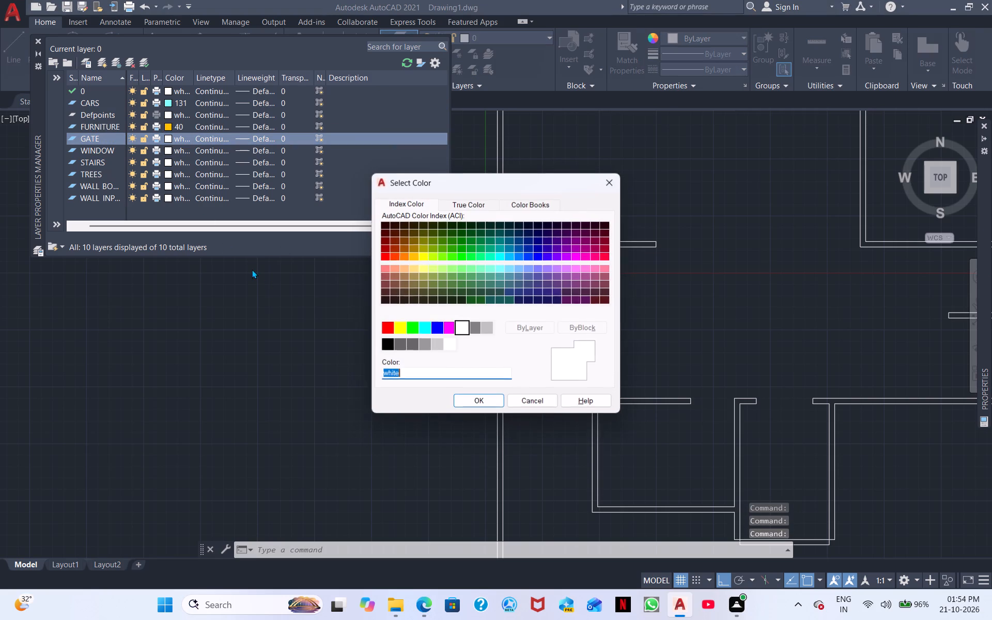
left_click(519, 258)
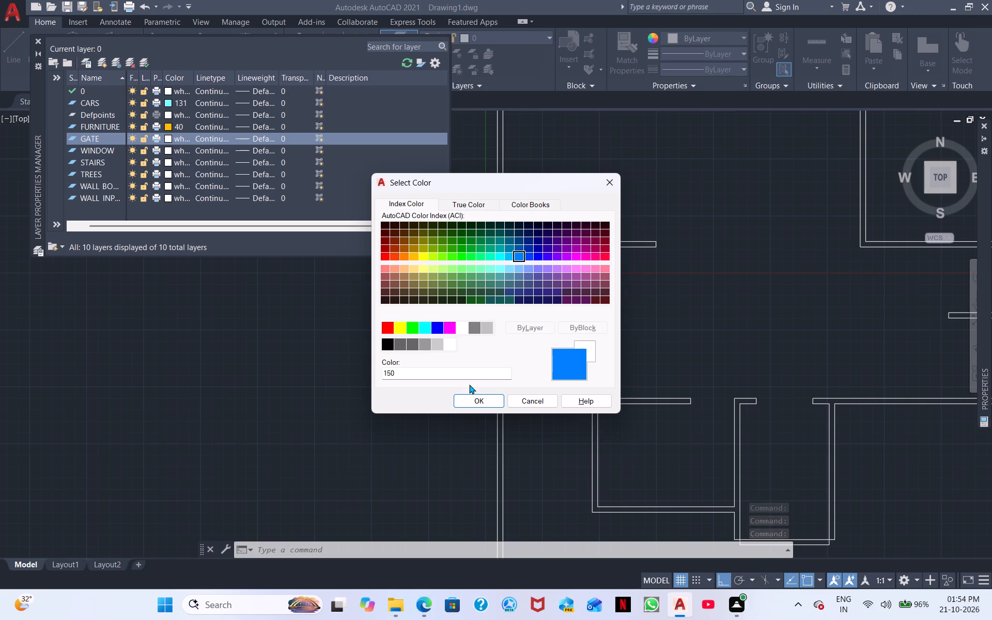
left_click(478, 405)
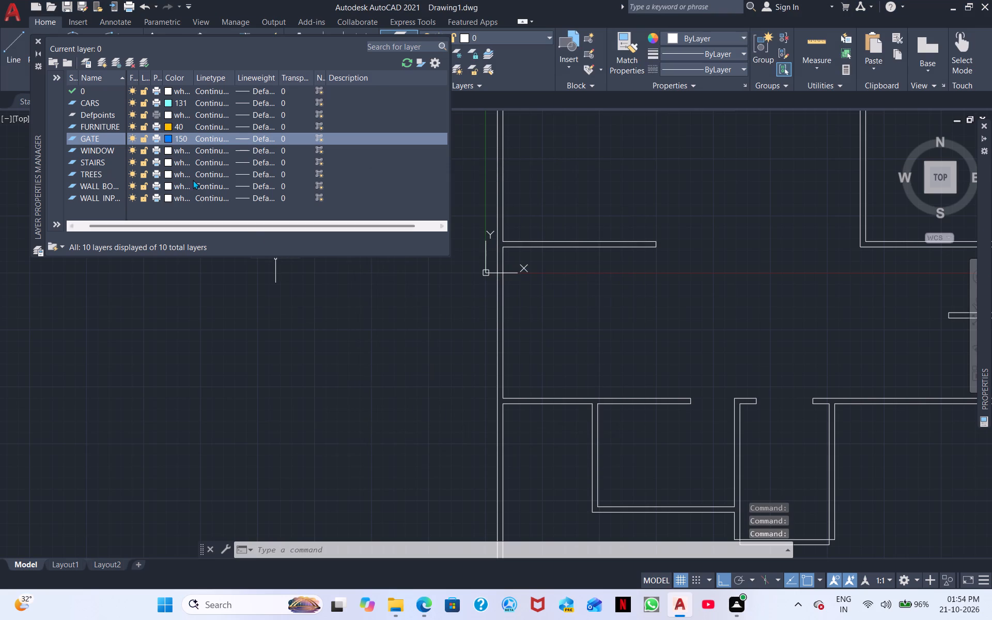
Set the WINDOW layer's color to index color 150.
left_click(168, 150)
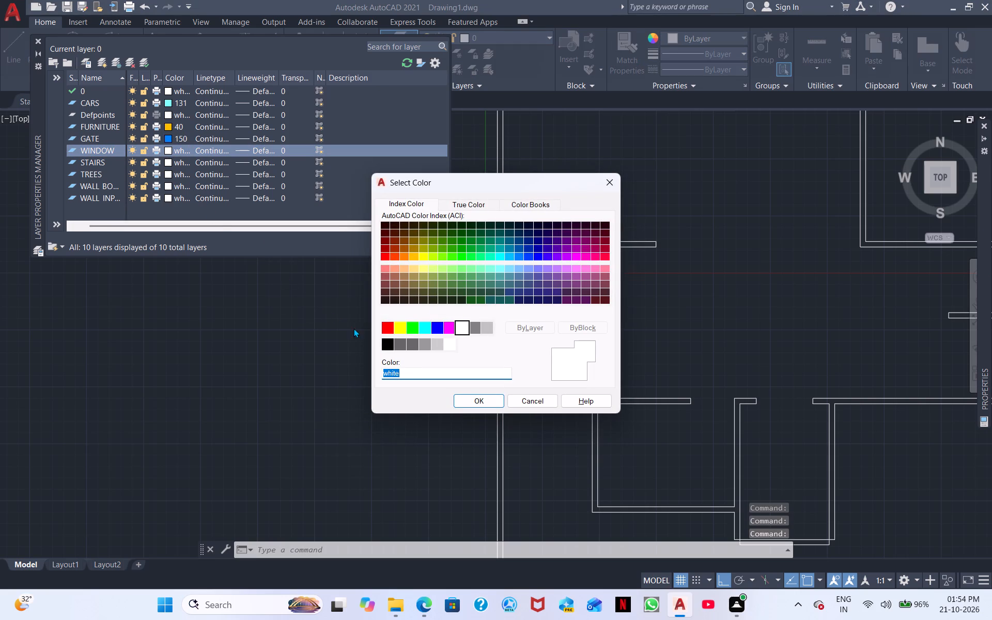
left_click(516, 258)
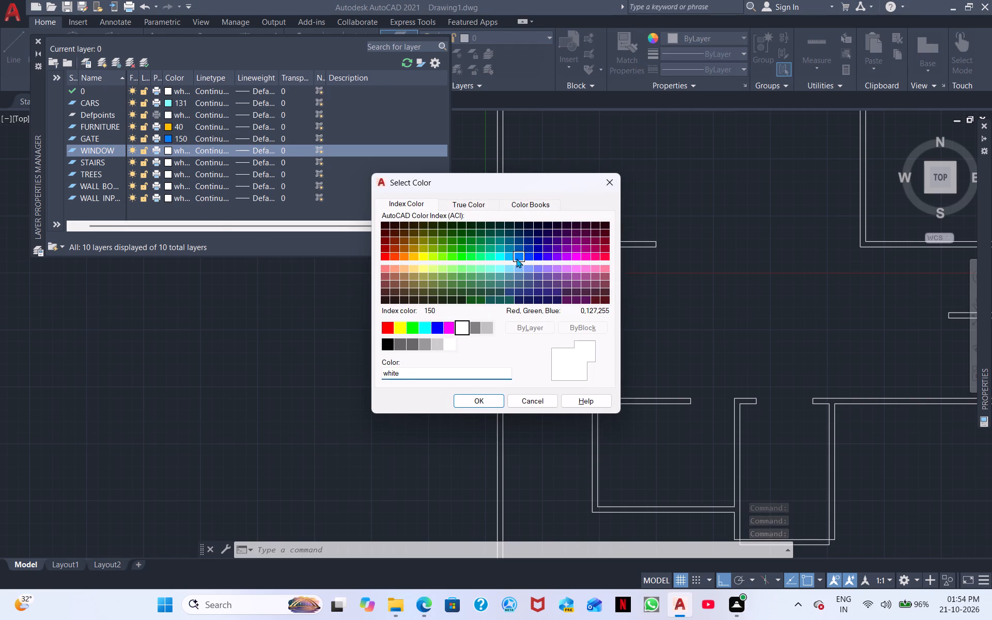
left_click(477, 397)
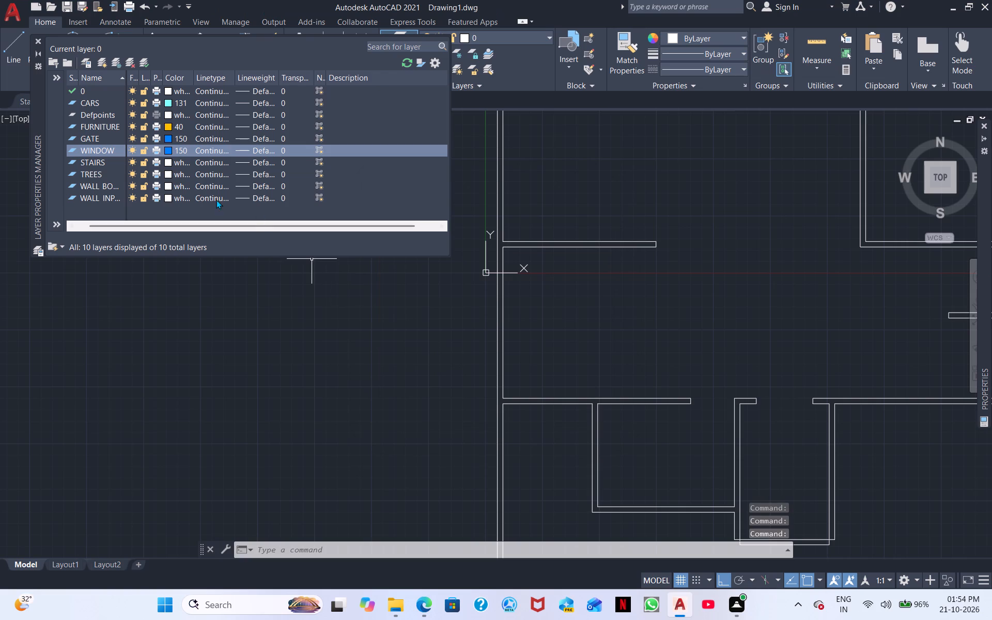
Set the WINDOW layer's color to index color 200.
left_click(167, 149)
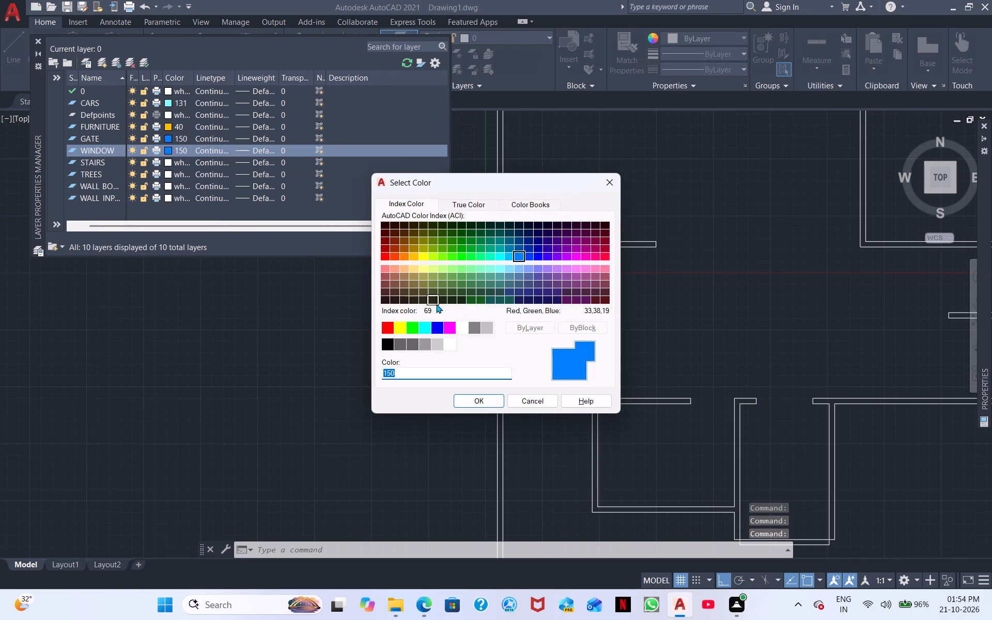
left_click(564, 258)
left_click(484, 396)
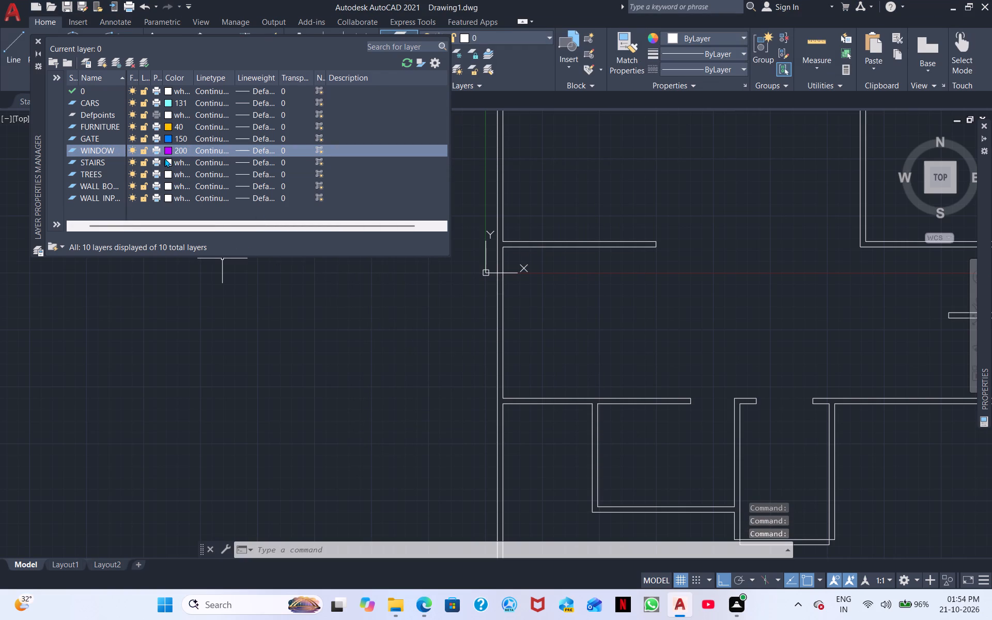
Set the STAIRS layer's color to index color 202.
left_click(169, 164)
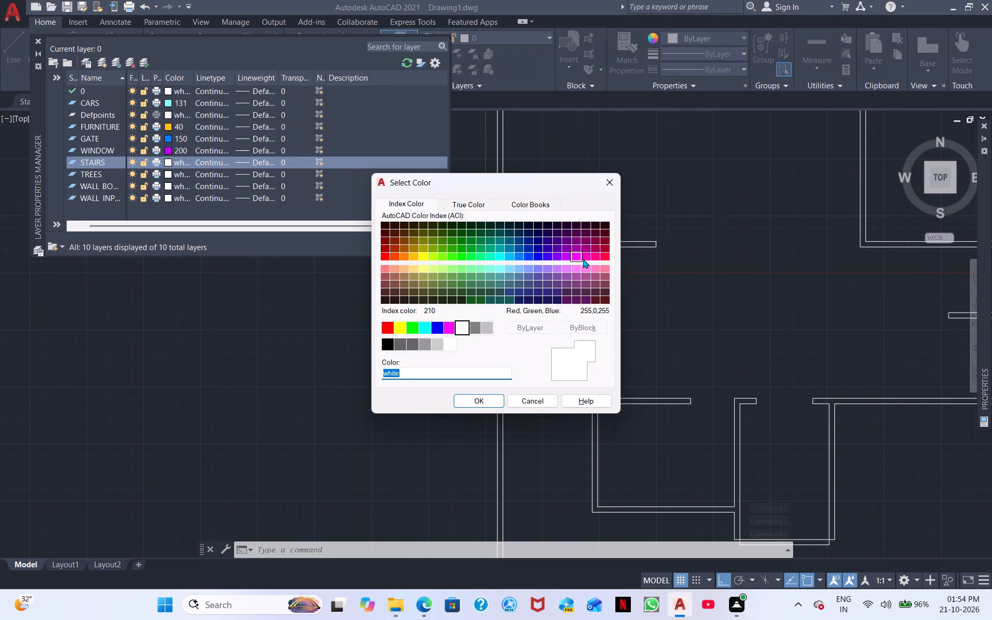
left_click(570, 254)
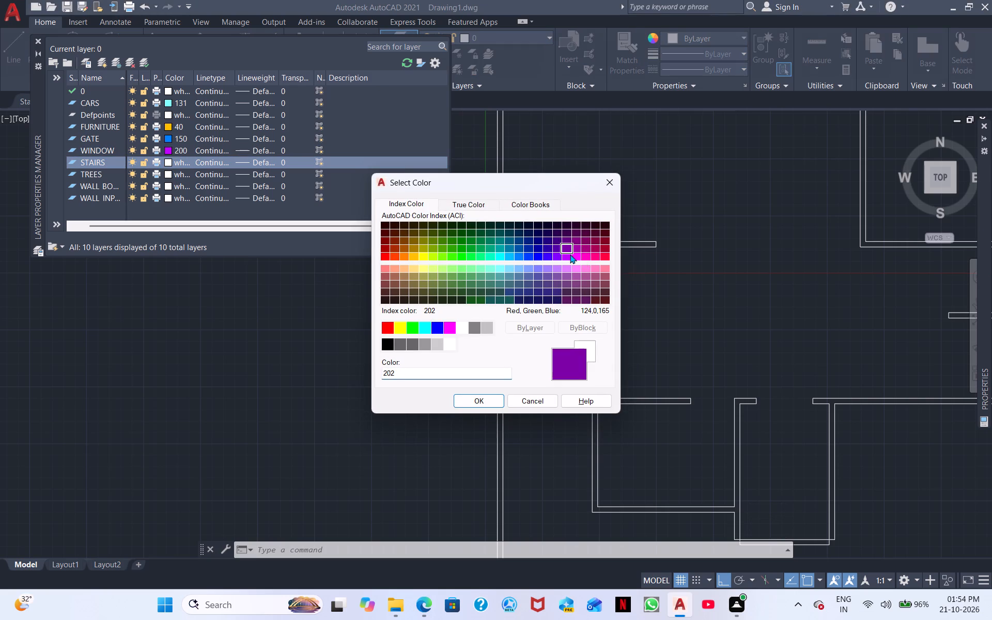
left_click(487, 400)
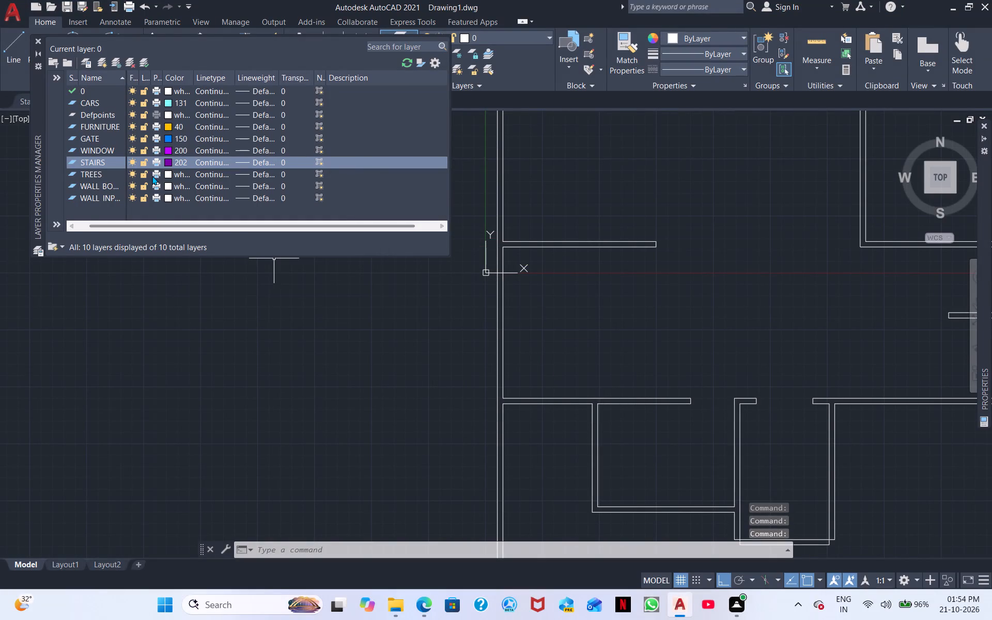
Set the TREES layer's color to index color 80.
left_click(171, 173)
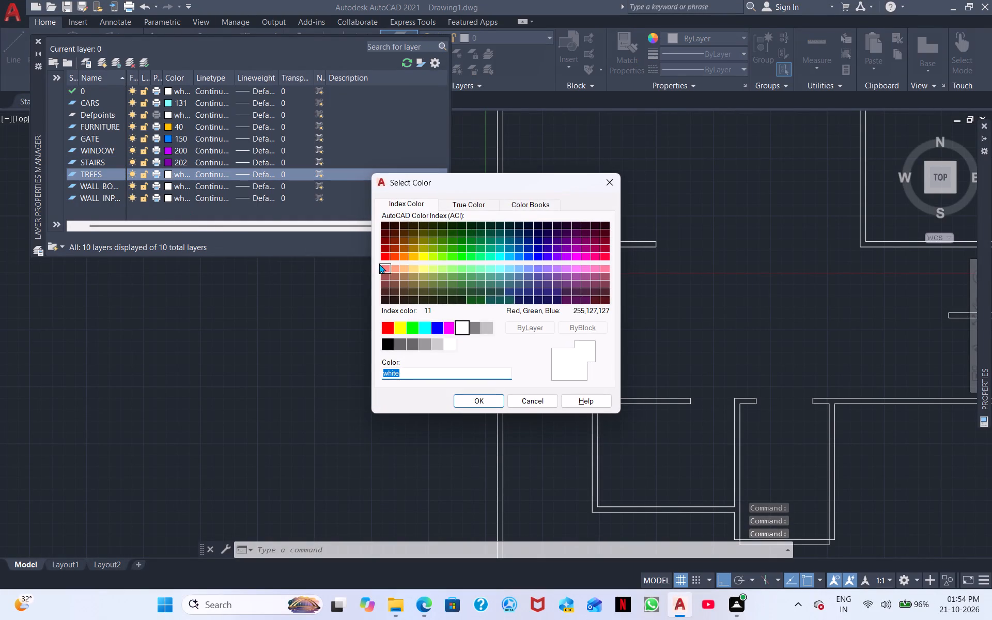
left_click(450, 258)
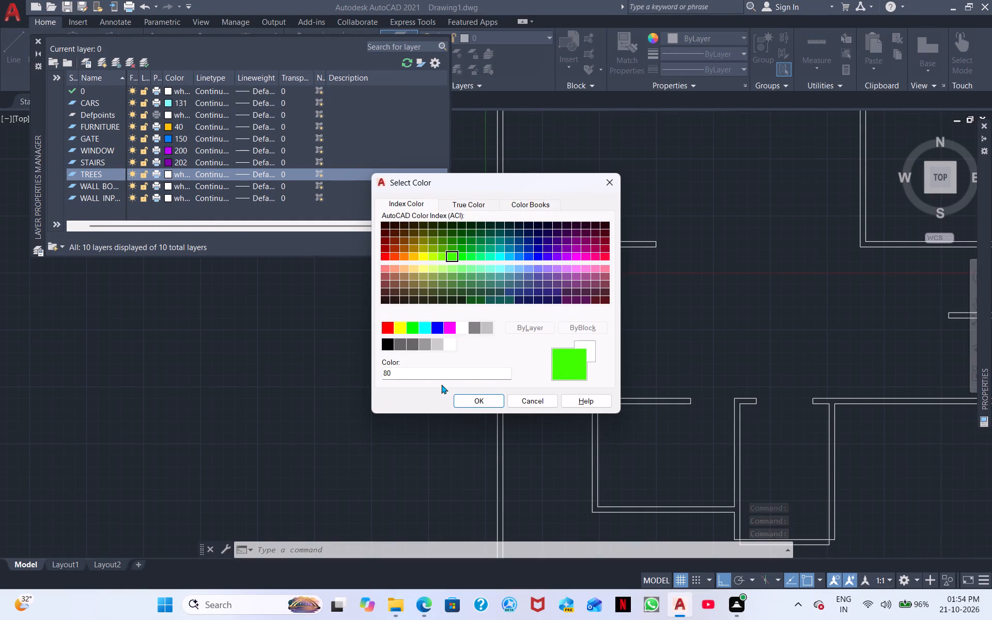
left_click(476, 402)
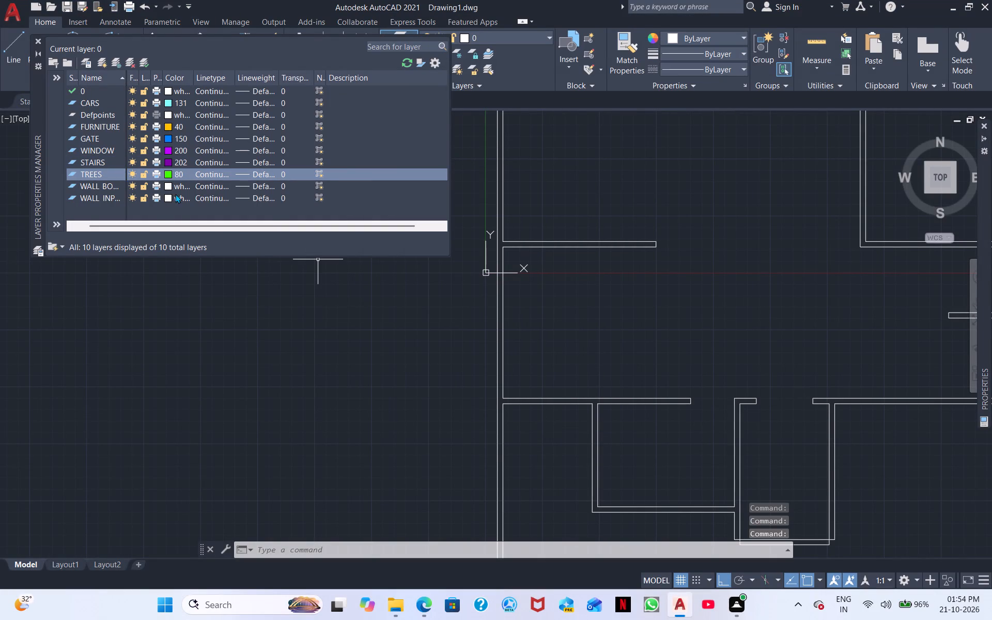
Set the color of the wall layer whose name starts with WALL BO to index color 10.
left_click(168, 182)
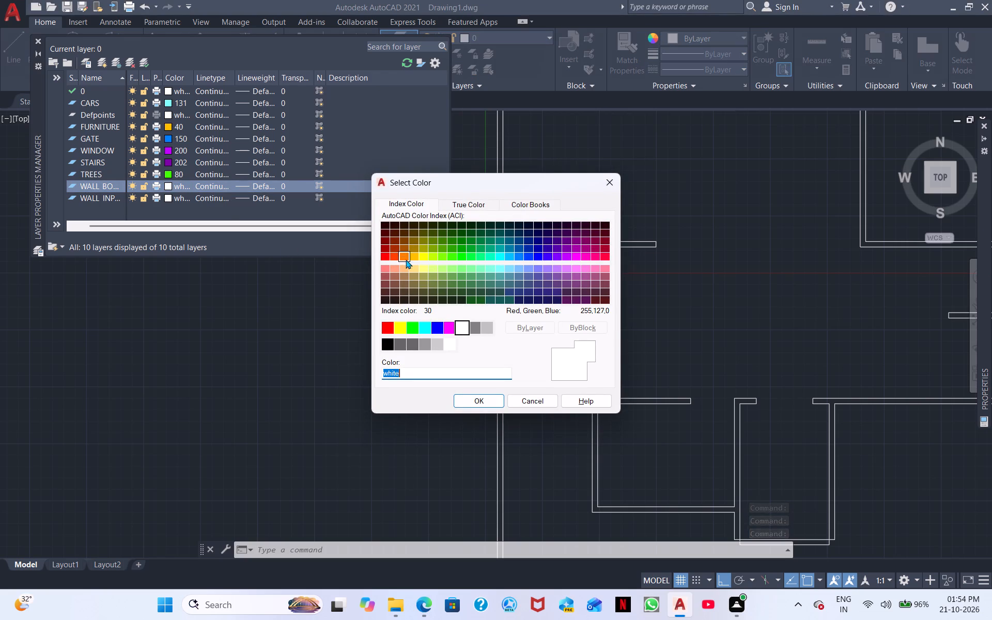
triple_click(387, 258)
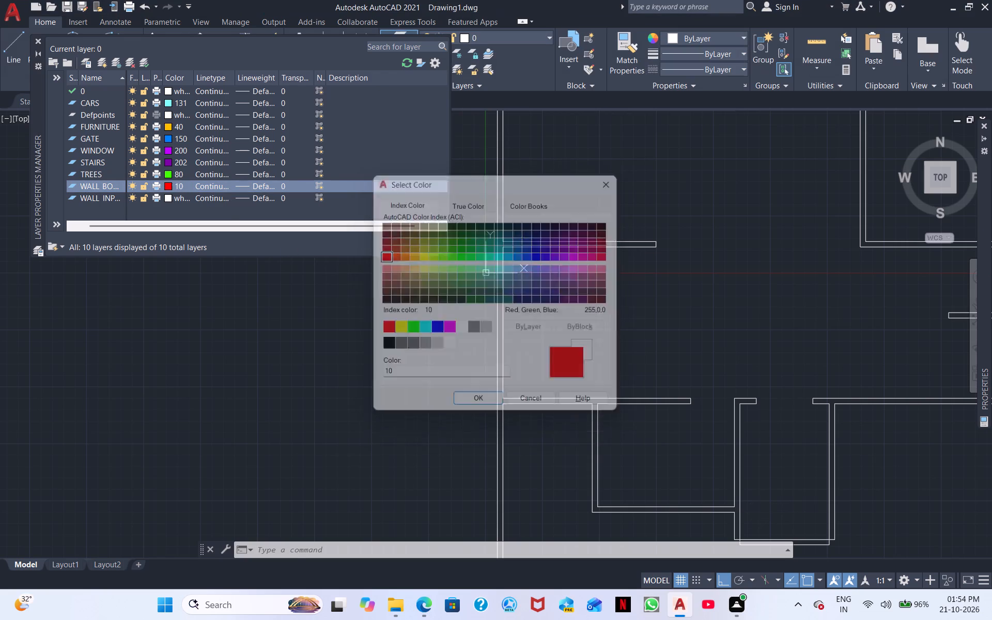
scroll(177, 201, "down", 1)
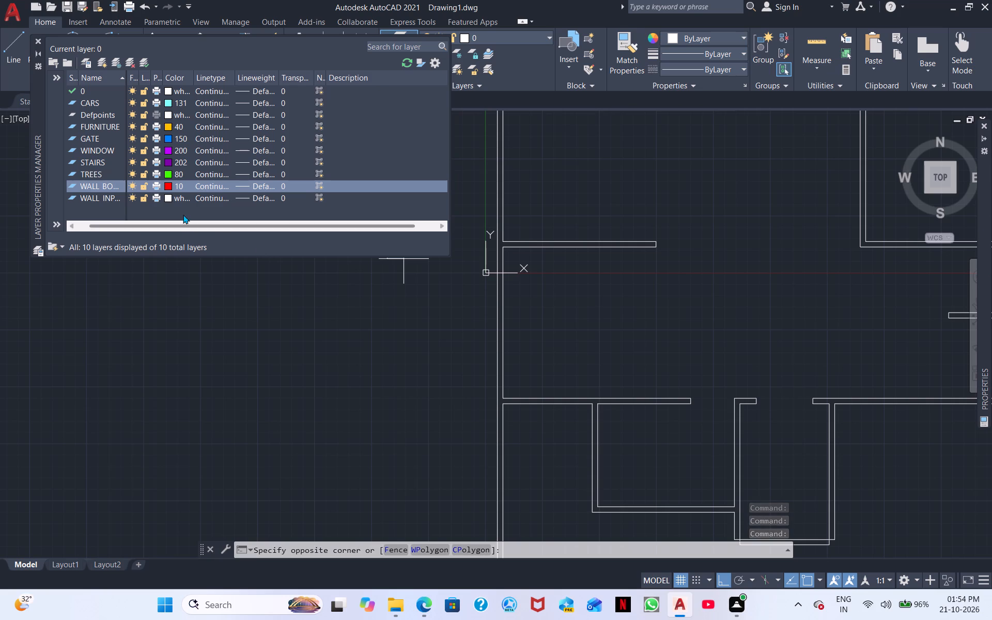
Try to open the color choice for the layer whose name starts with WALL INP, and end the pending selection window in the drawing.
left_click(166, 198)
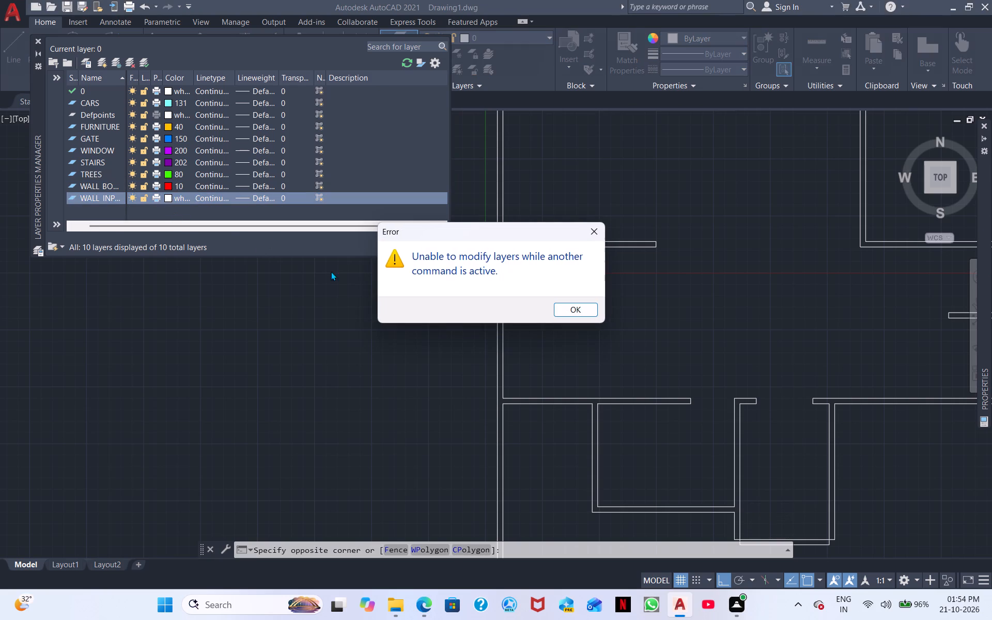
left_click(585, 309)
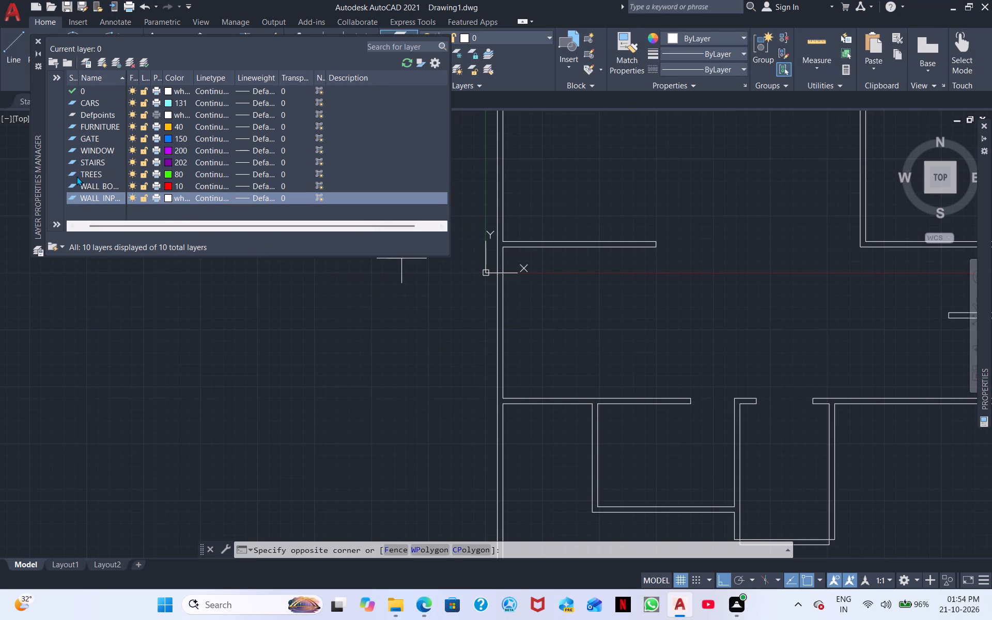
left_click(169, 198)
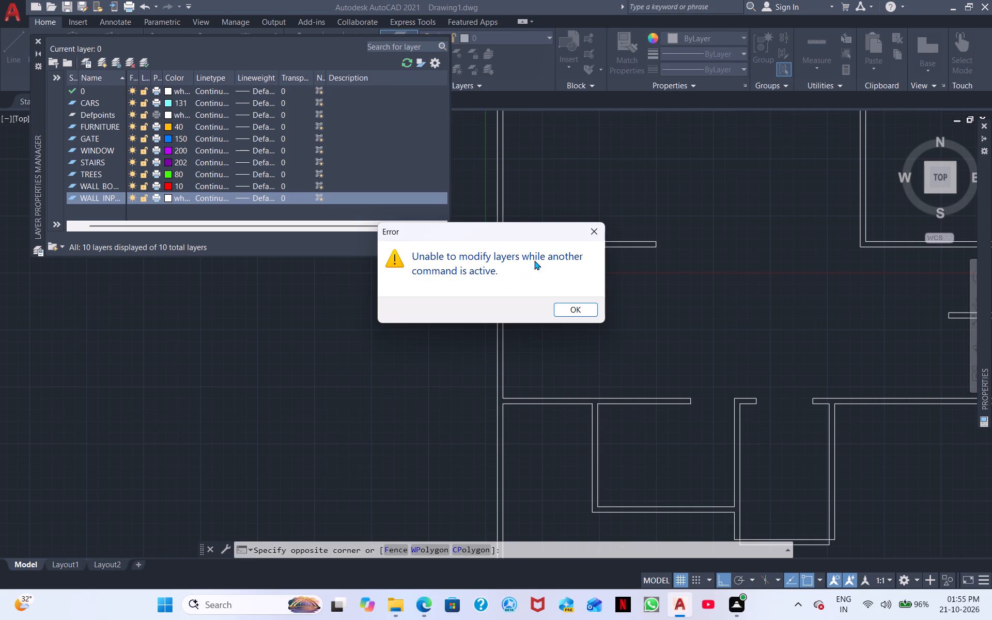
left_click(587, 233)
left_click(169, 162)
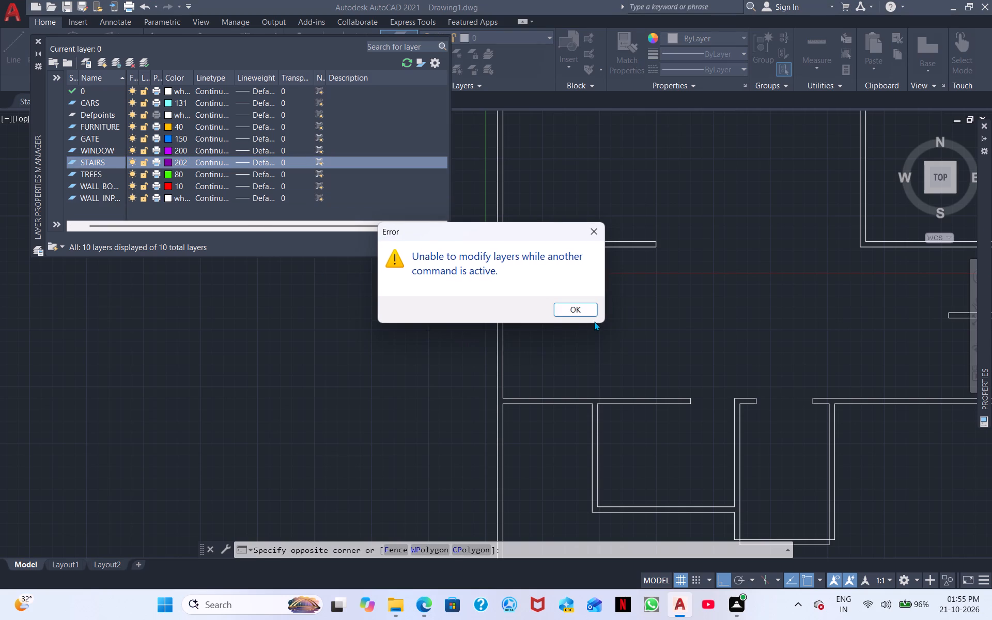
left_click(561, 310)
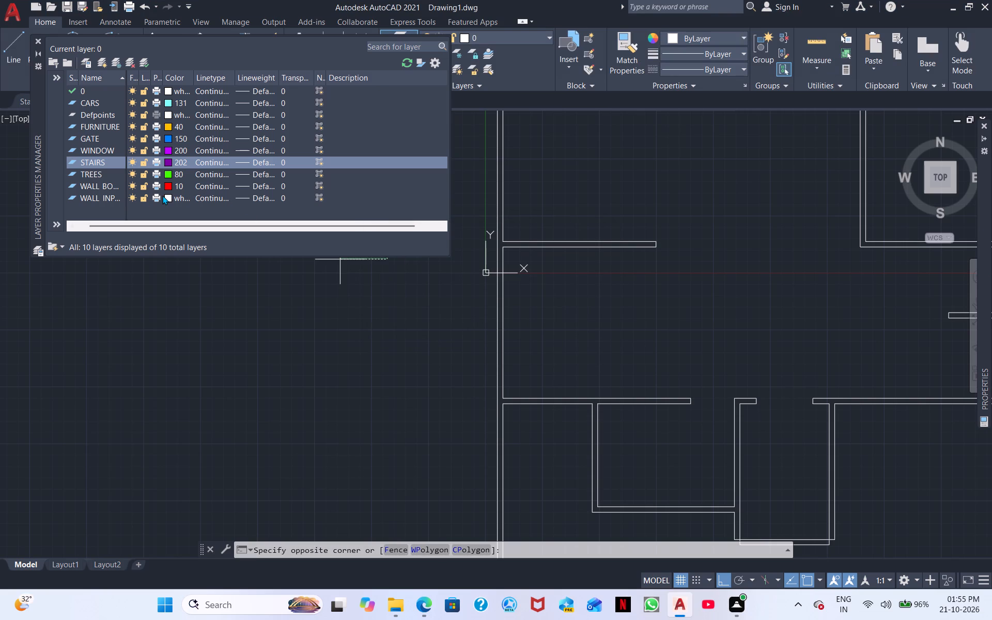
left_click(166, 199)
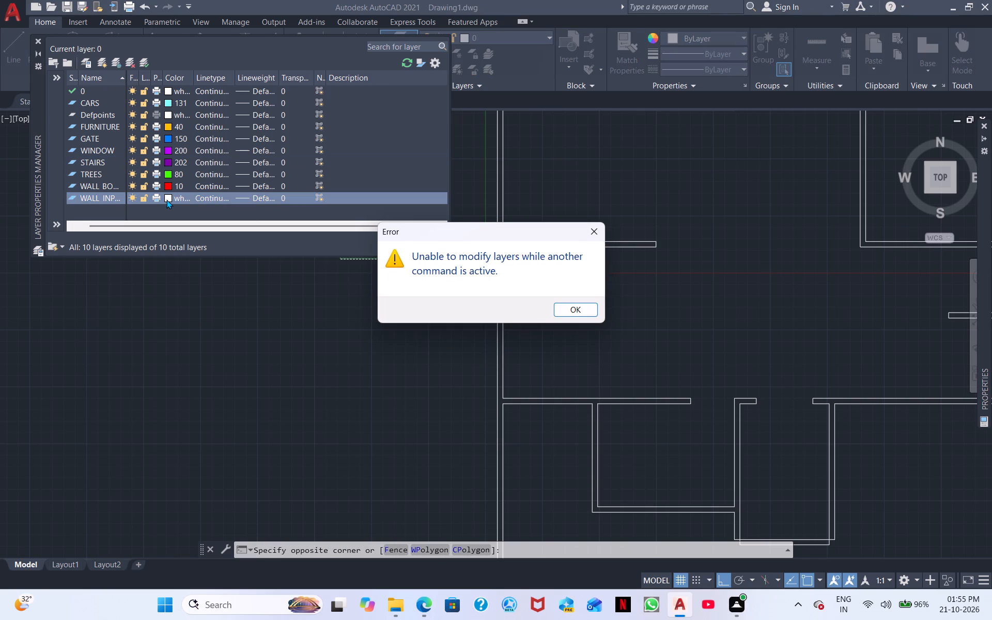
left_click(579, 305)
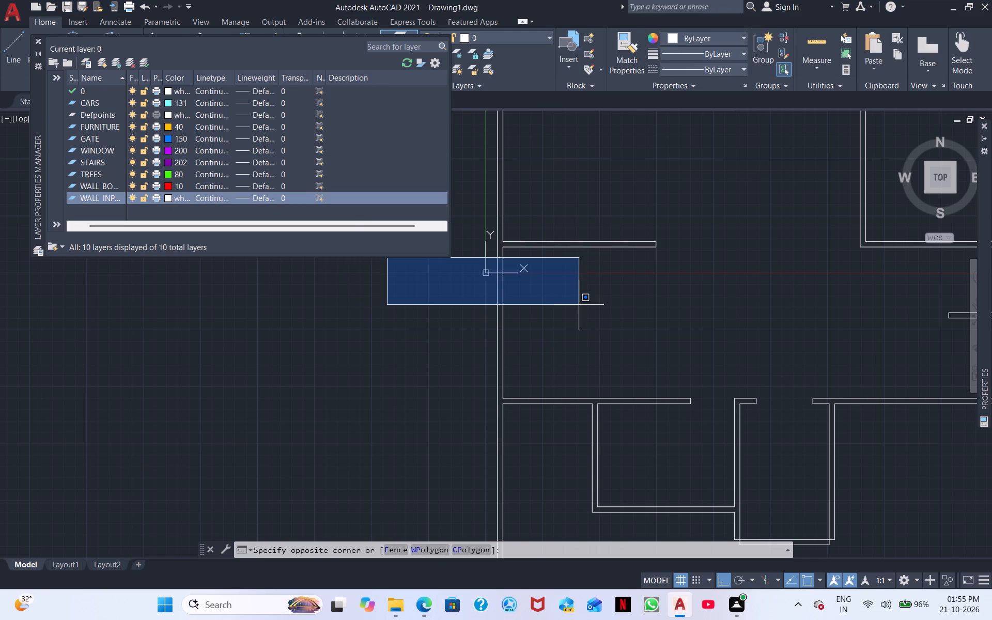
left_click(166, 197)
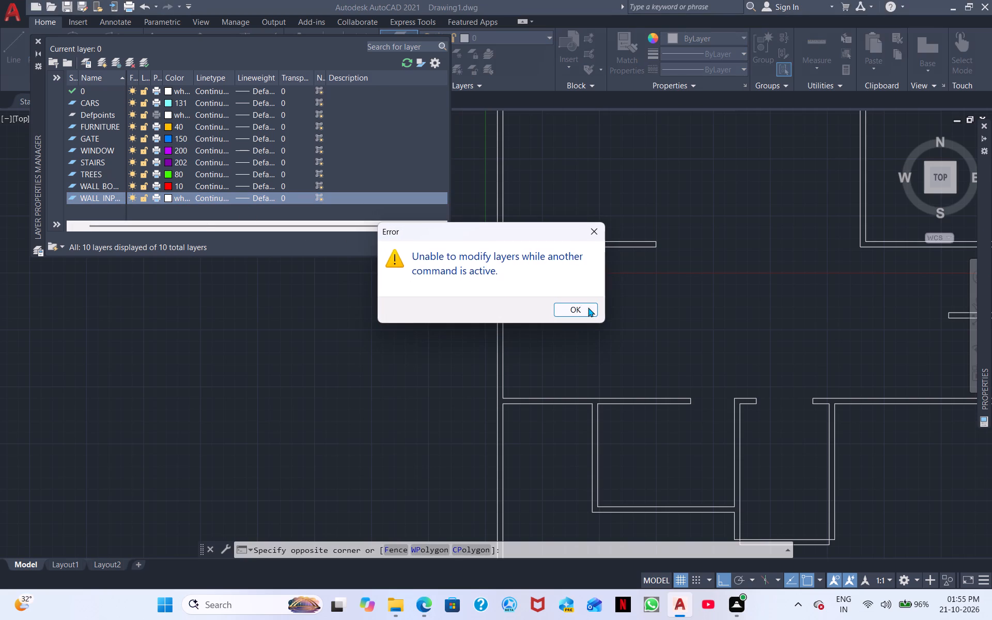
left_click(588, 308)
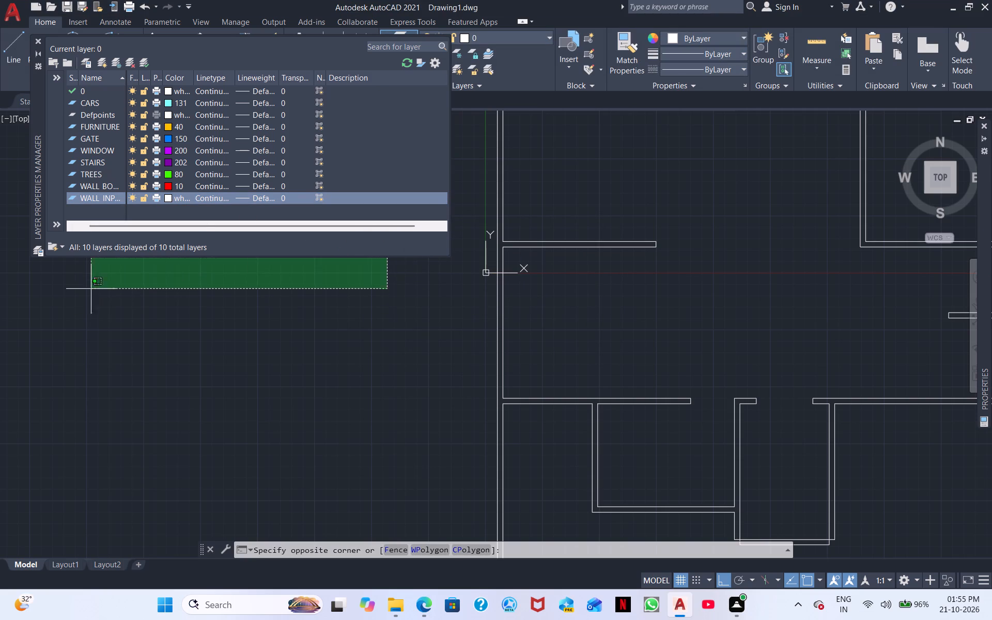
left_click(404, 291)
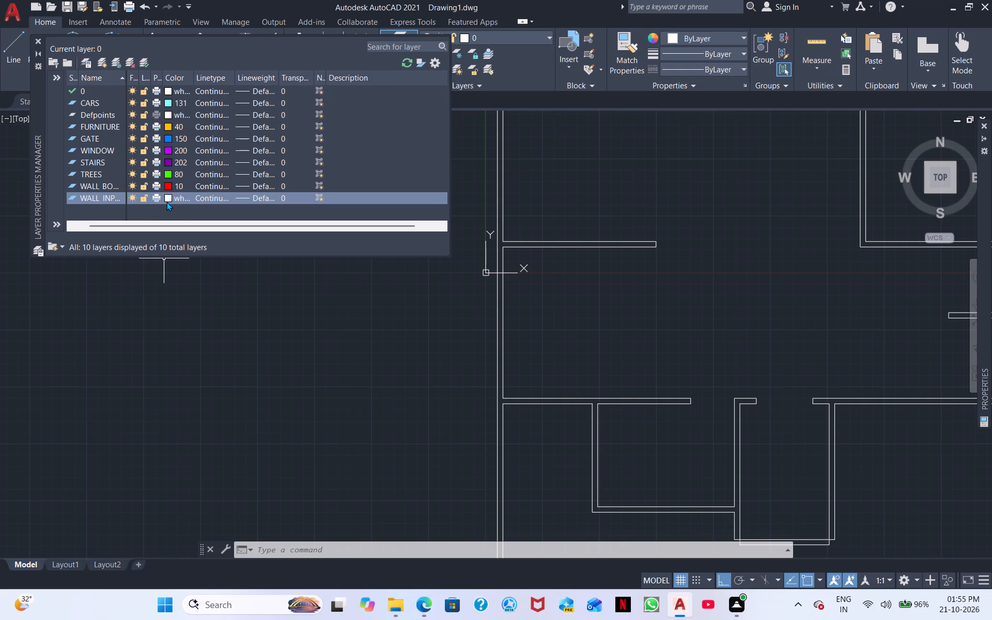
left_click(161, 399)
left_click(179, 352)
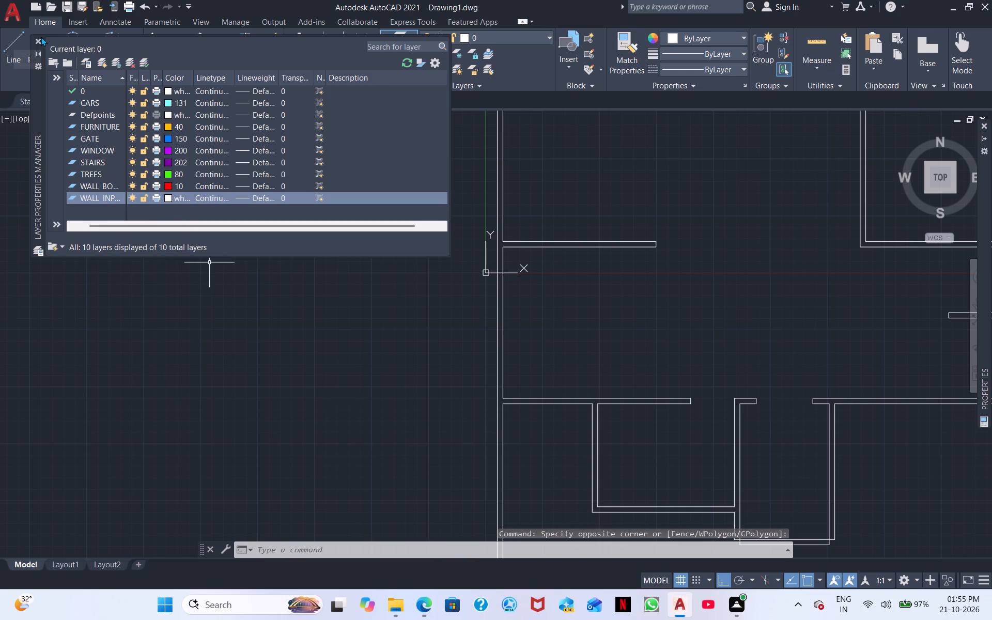
Close the Layer Properties Manager and return to the drawing's command line.
left_click(41, 37)
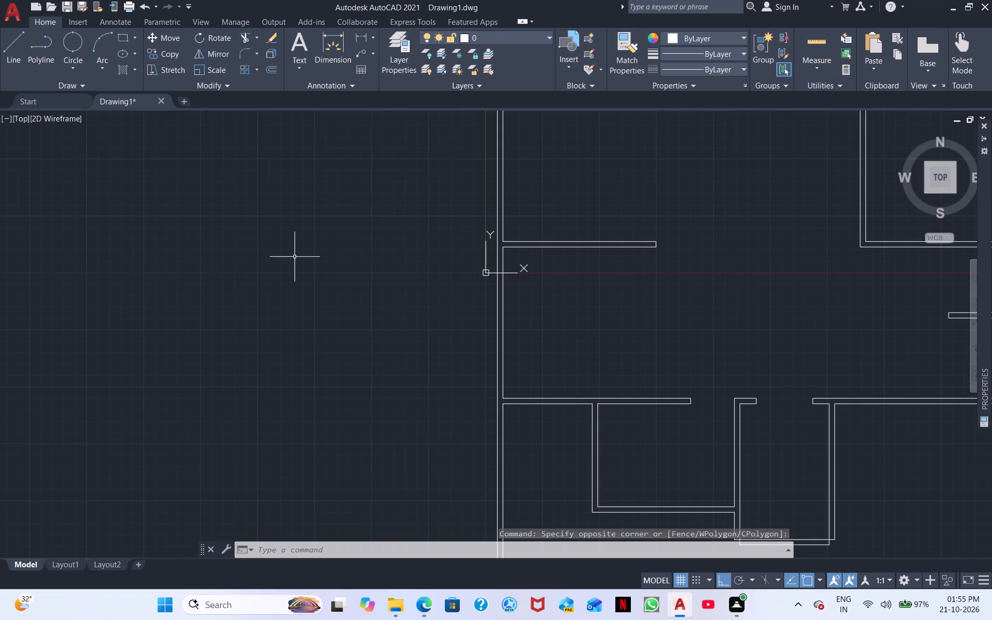
left_click(335, 549)
Set the color of the wall layer whose name starts with WALL INP to index color 30.
key("Escape")
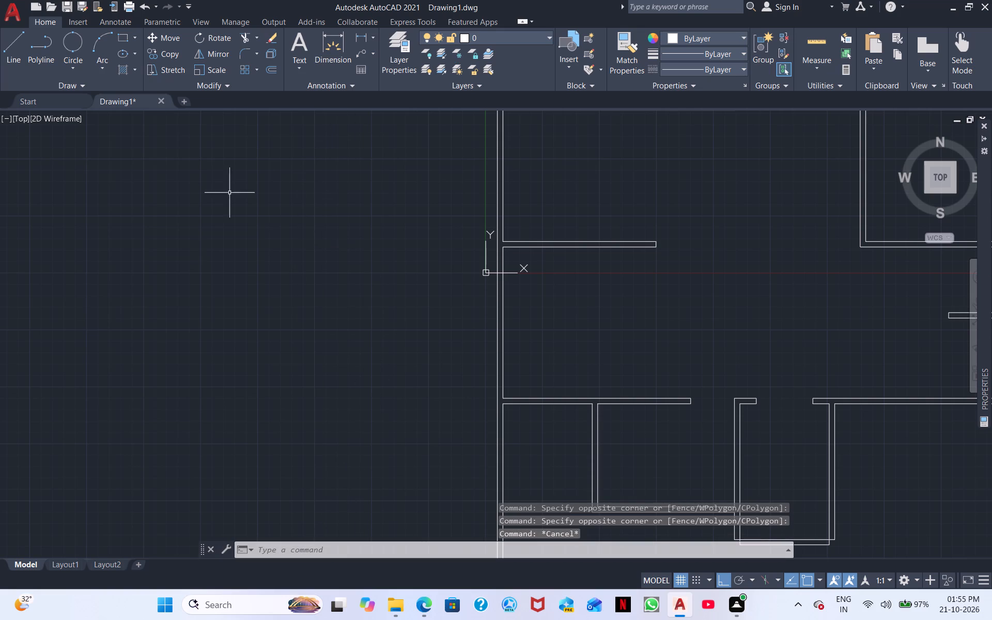
left_click(411, 68)
scroll(205, 179, "down", 2)
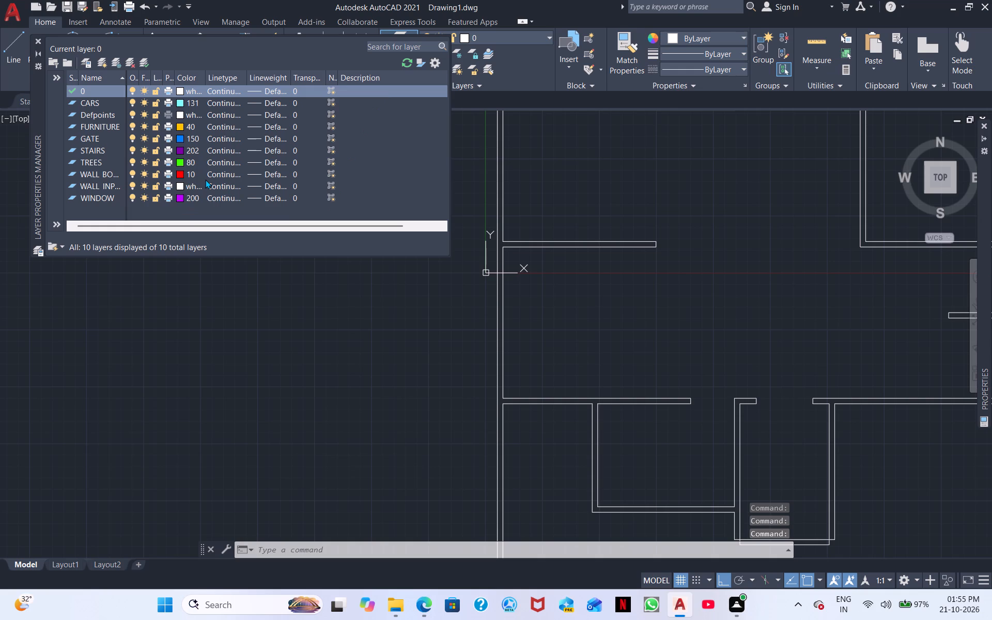
left_click(179, 185)
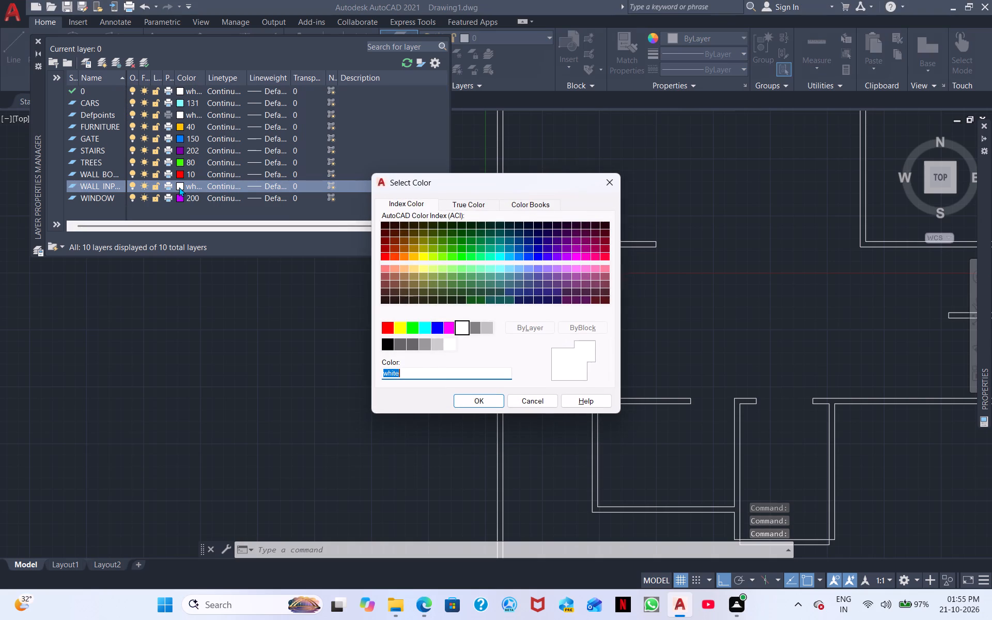
left_click(405, 262)
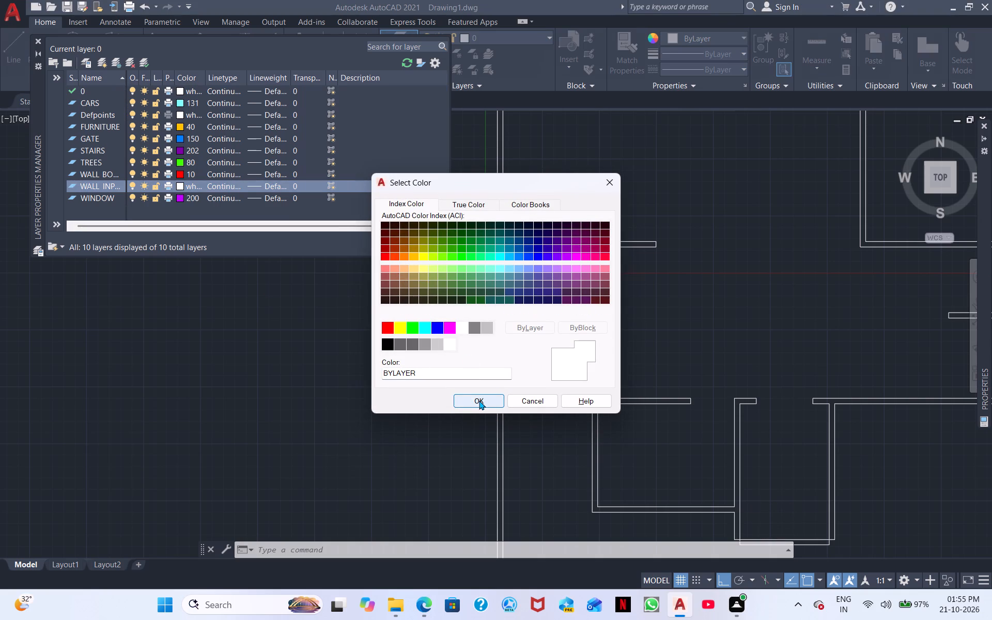
left_click(479, 400)
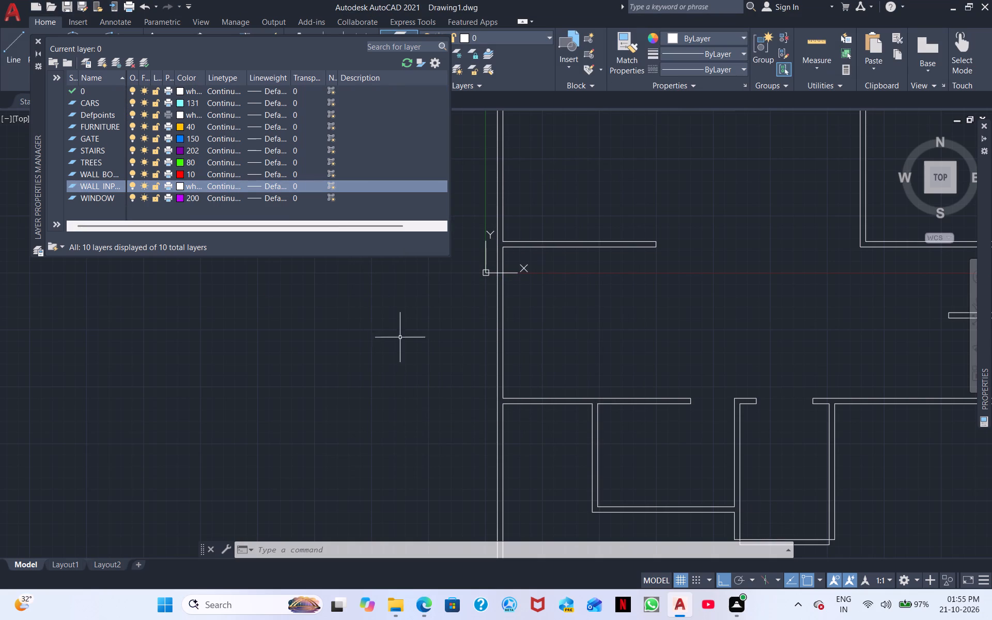
left_click(181, 187)
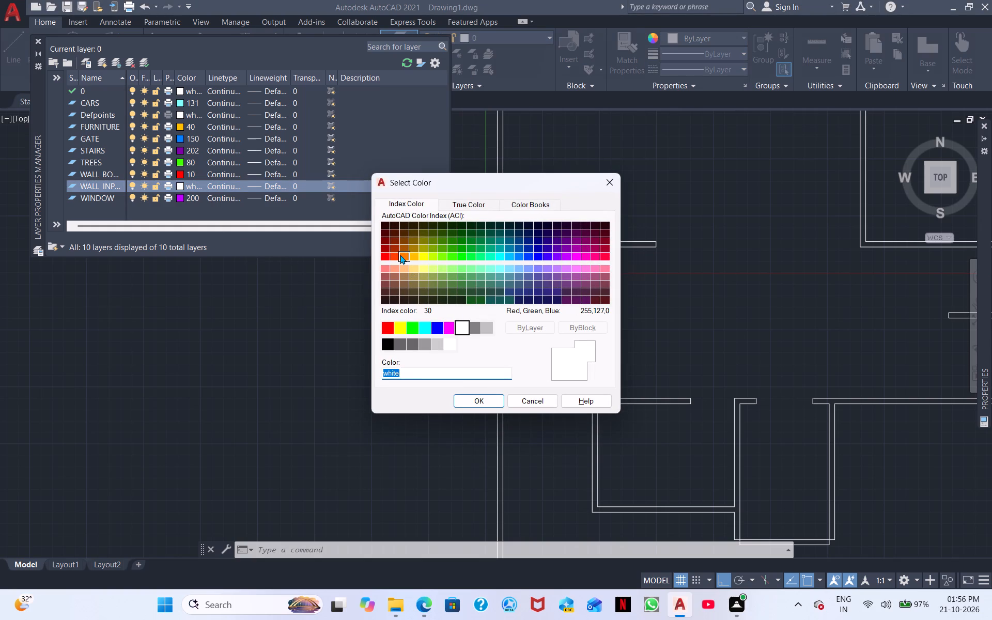
left_click(400, 255)
left_click(486, 392)
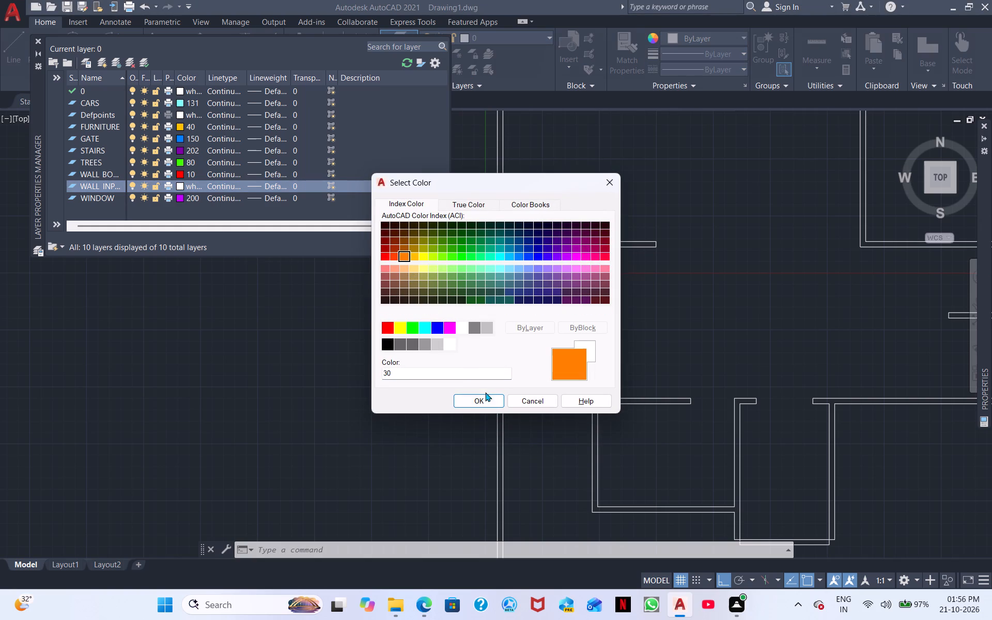
left_click(485, 400)
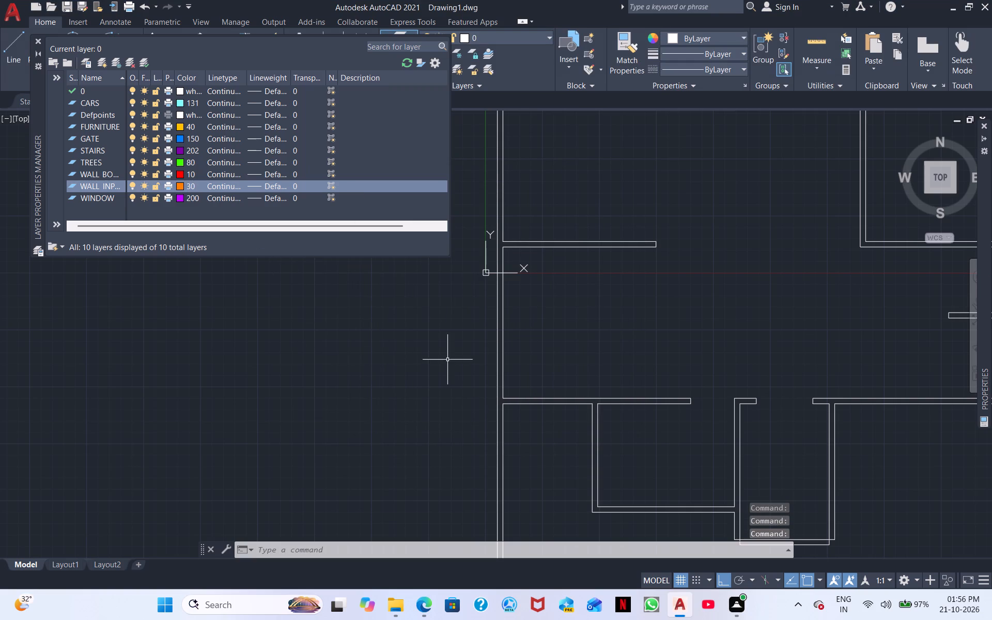
Reapply index color 10 to the wall layer whose name starts with WALL BO and close the Layer Properties Manager.
left_click(175, 173)
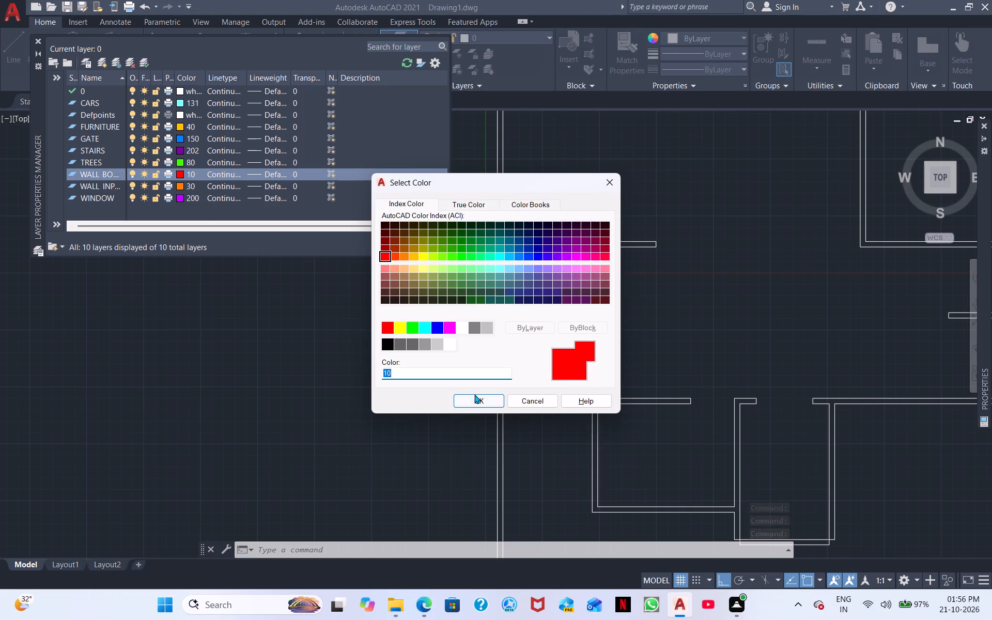
left_click(475, 395)
scroll(495, 395, "down", 2)
middle_click_drag(593, 404, 495, 404)
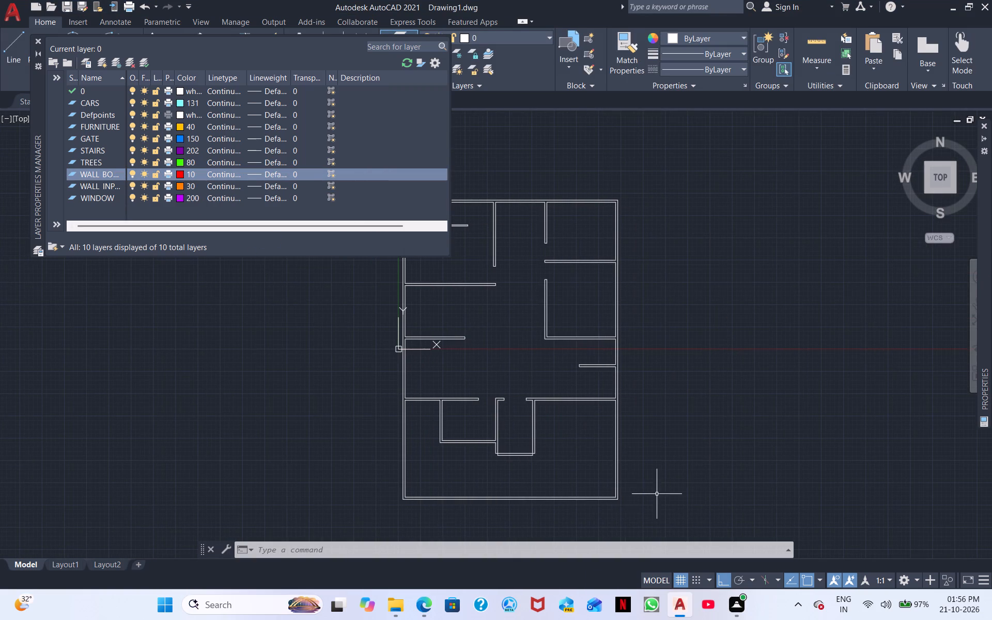
middle_click_drag(739, 459, 756, 451)
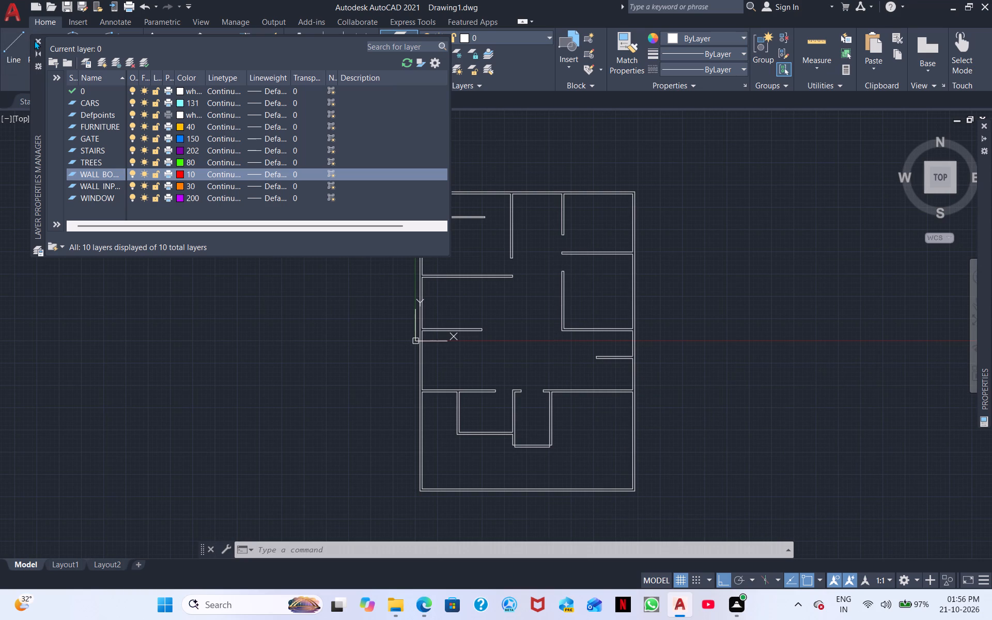
left_click(34, 40)
Assign all the walls of the floor plan to the WALL BOUNDRY layer and clear the selection.
middle_click_drag(321, 302, 315, 260)
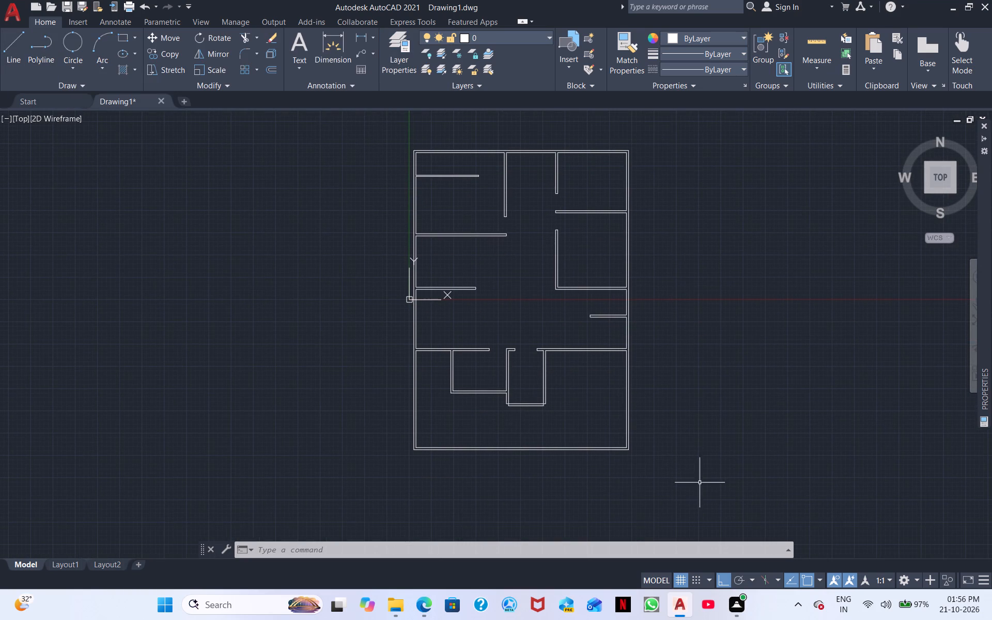
left_click(693, 473)
left_click(337, 142)
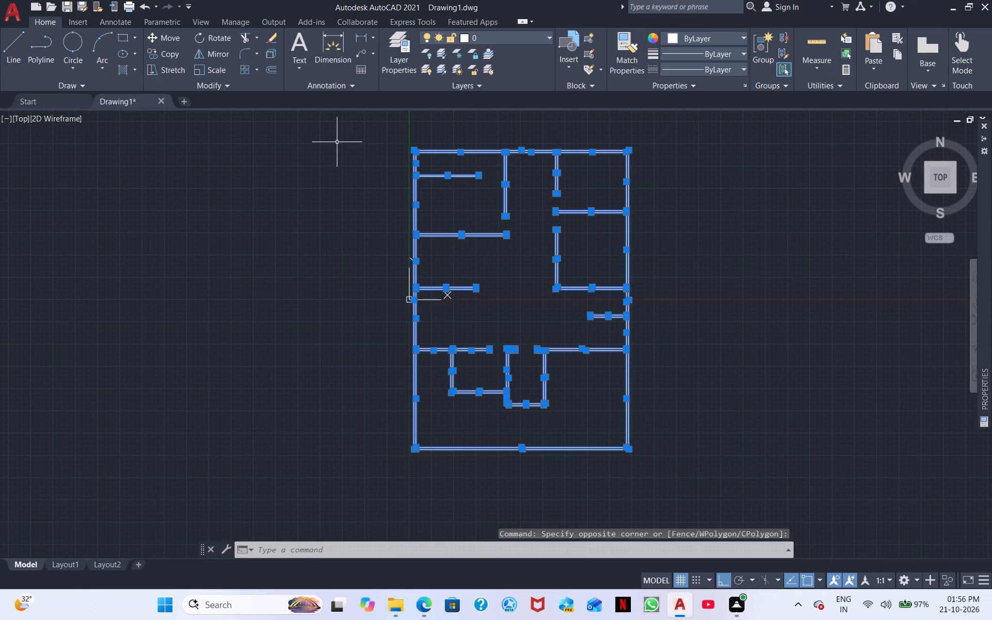
left_click(503, 40)
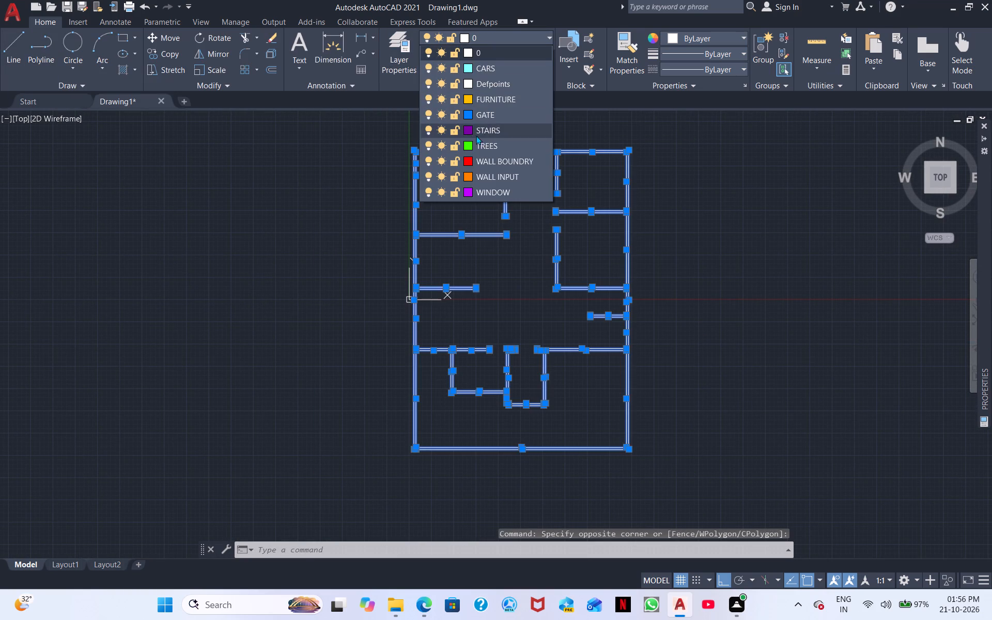
left_click(477, 163)
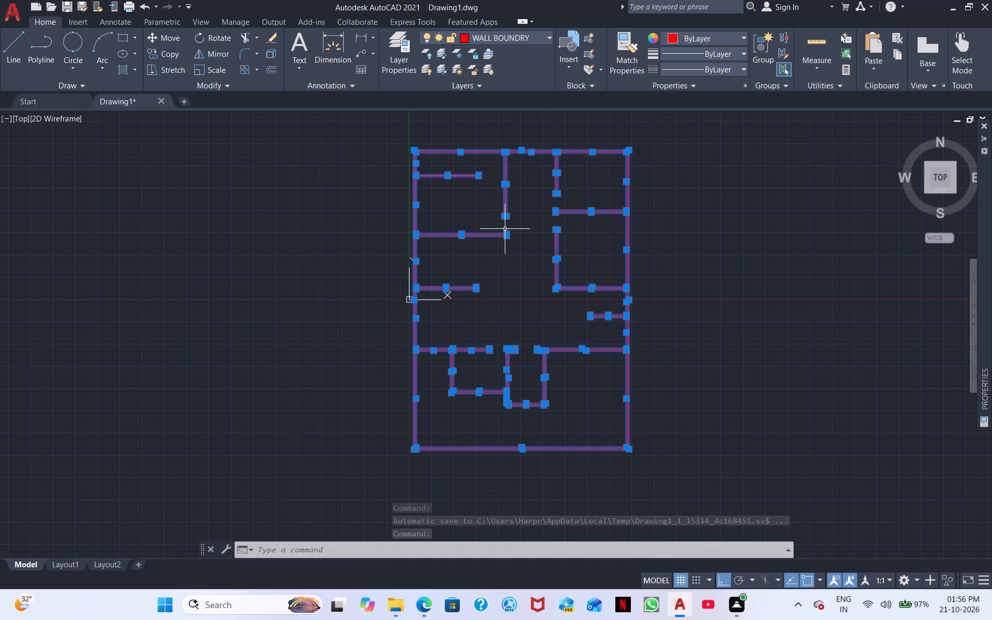
key("Escape")
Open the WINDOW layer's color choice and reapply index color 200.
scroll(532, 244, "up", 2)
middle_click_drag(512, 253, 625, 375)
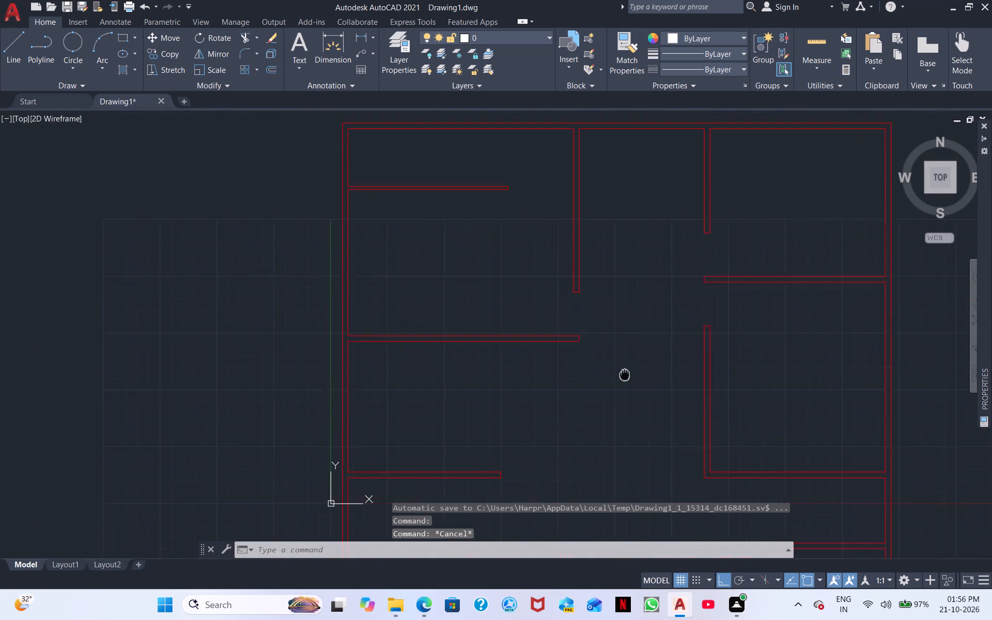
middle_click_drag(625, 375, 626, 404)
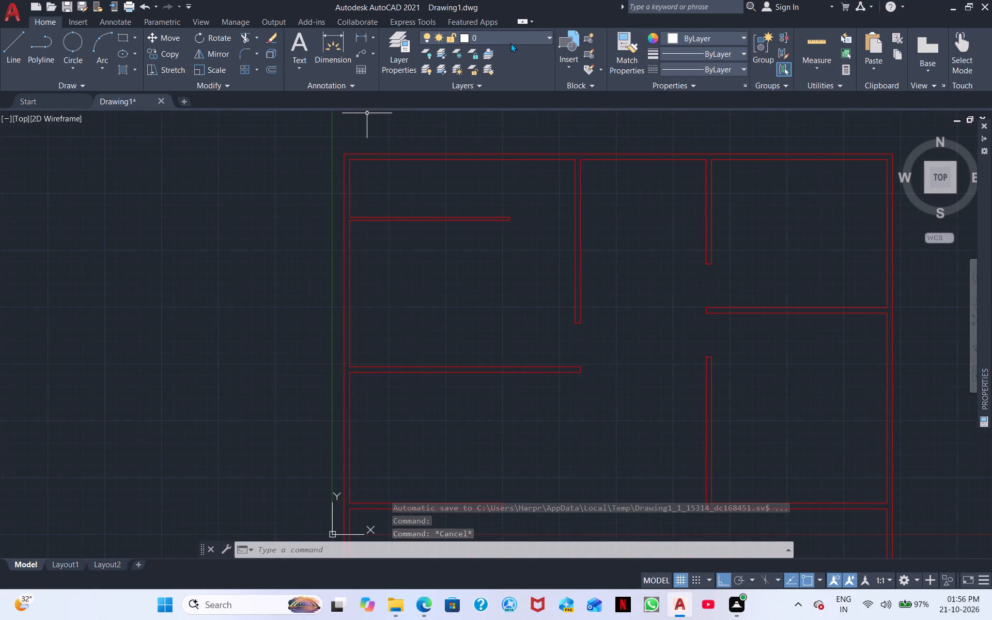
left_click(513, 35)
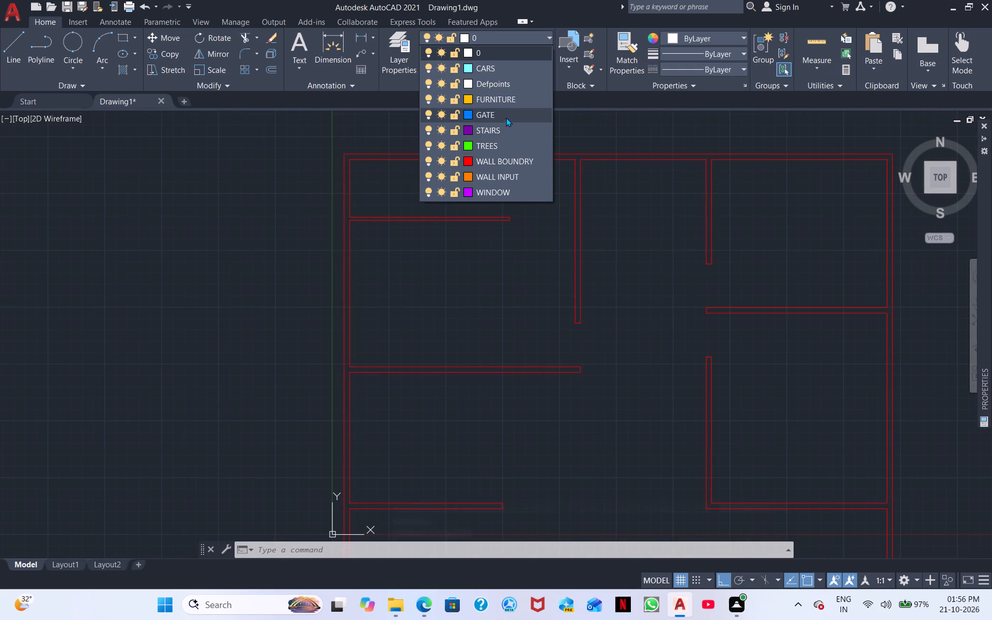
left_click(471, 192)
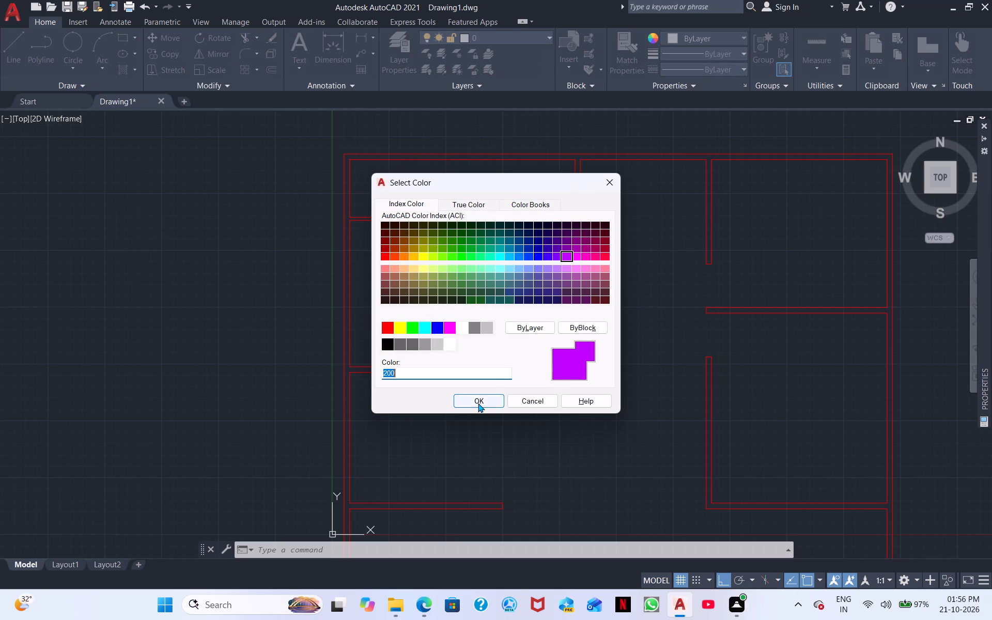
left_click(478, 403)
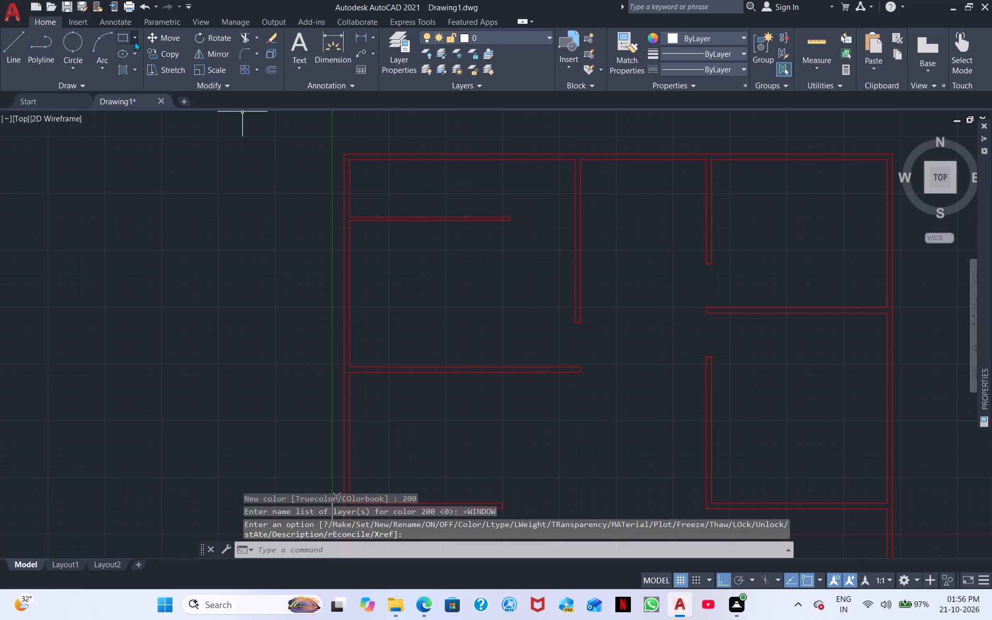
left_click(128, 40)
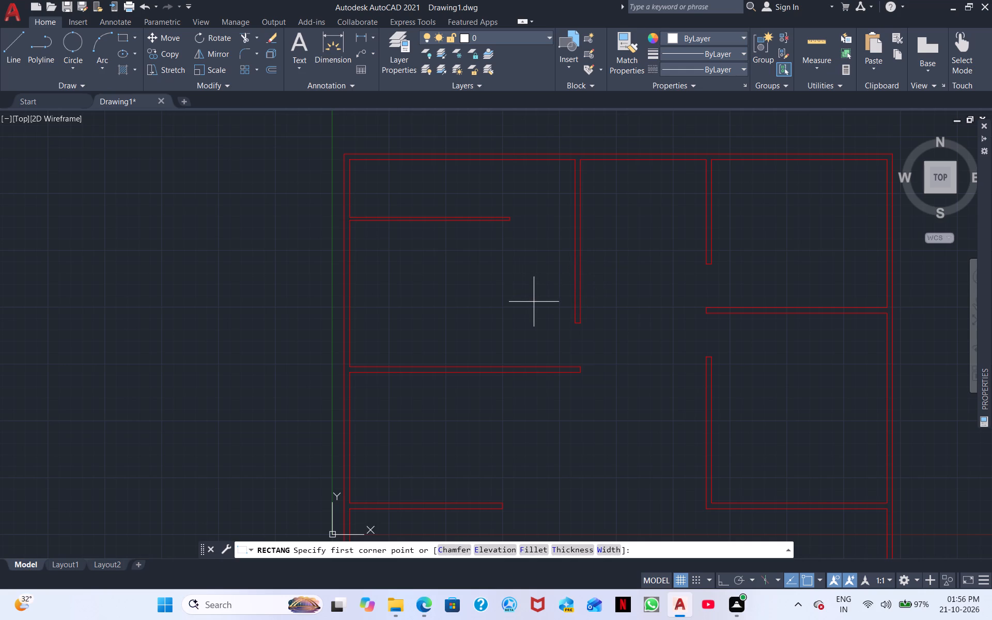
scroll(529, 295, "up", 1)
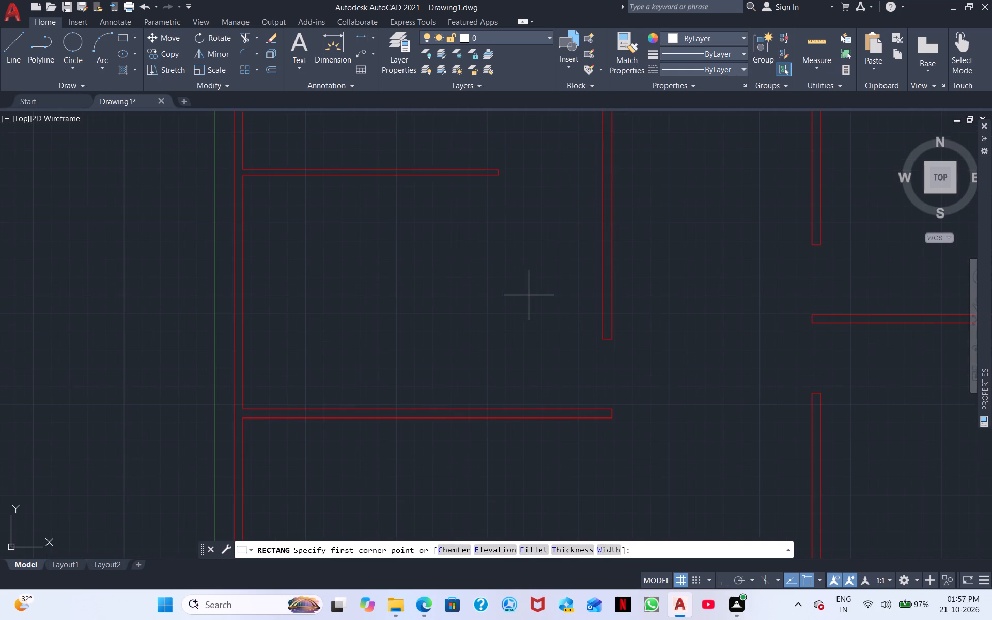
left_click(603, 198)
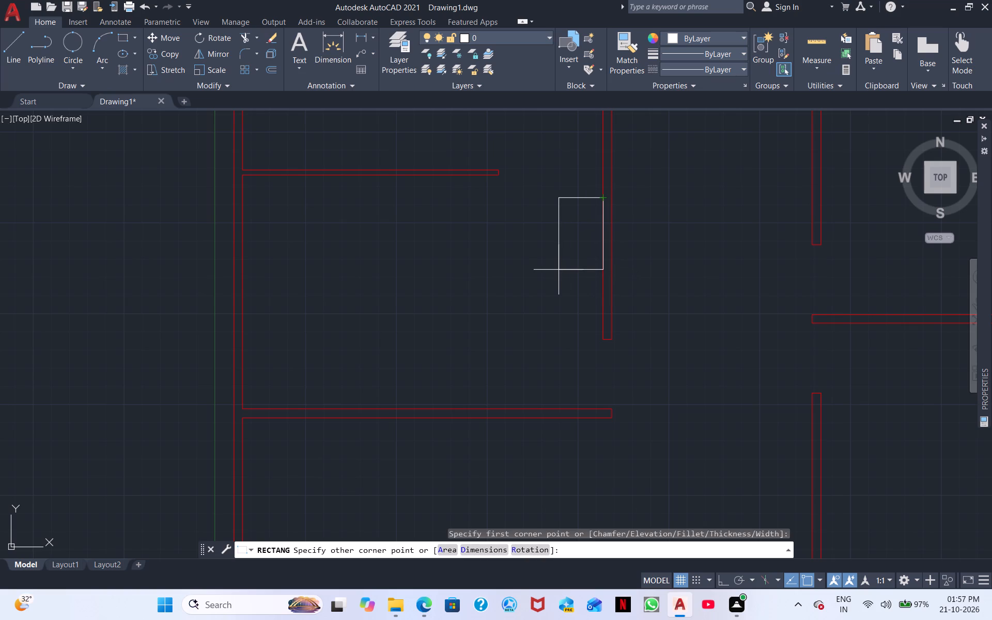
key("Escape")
Make WINDOW the current layer.
left_click(487, 37)
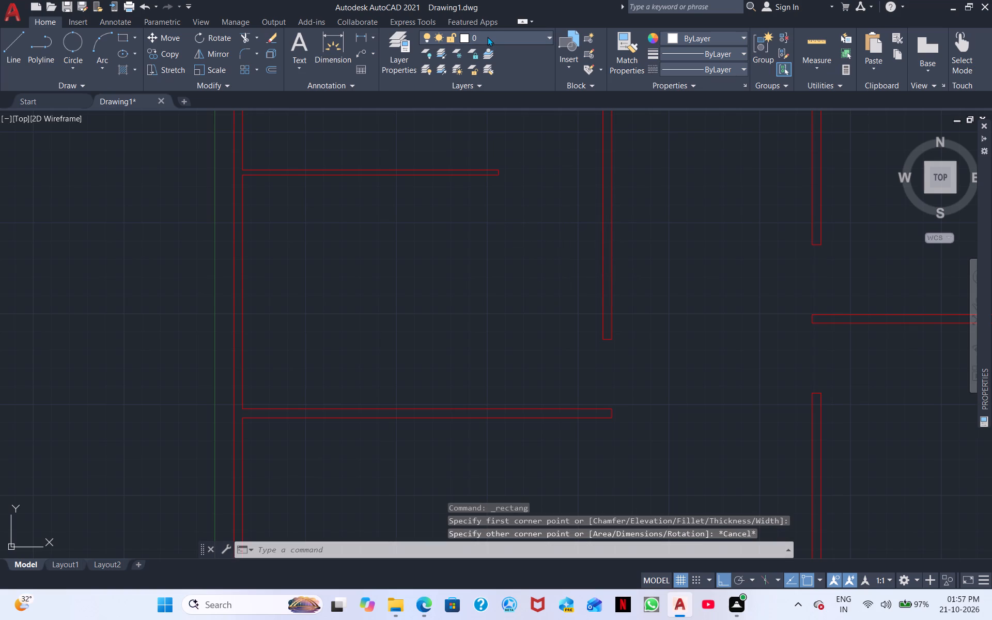
left_click(478, 196)
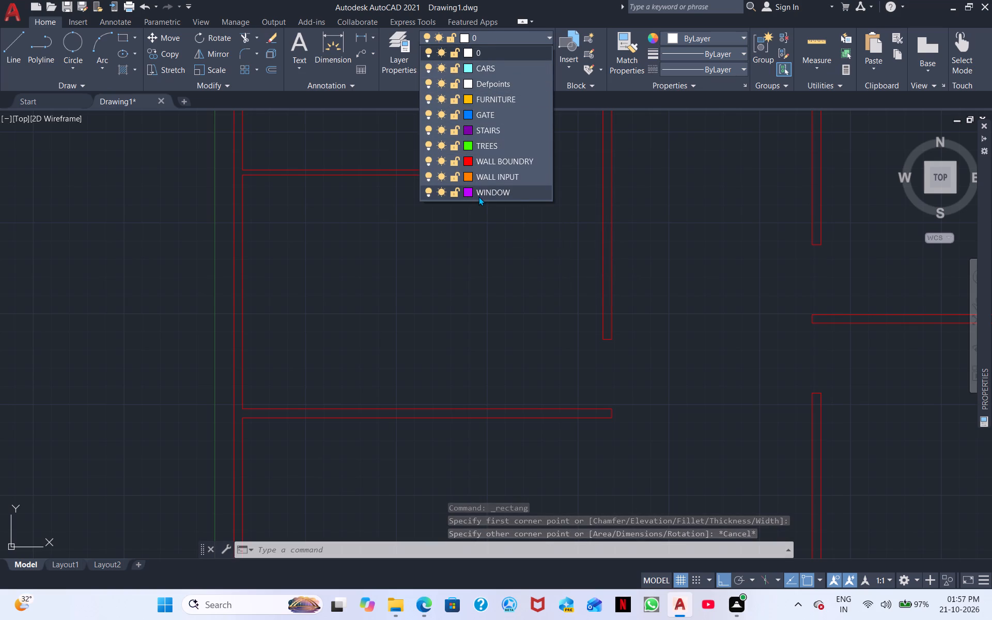
Measure the vertical distance from the top outer wall's inner face to the long horizontal wall below, using a linear dimension without placing it.
left_click(119, 38)
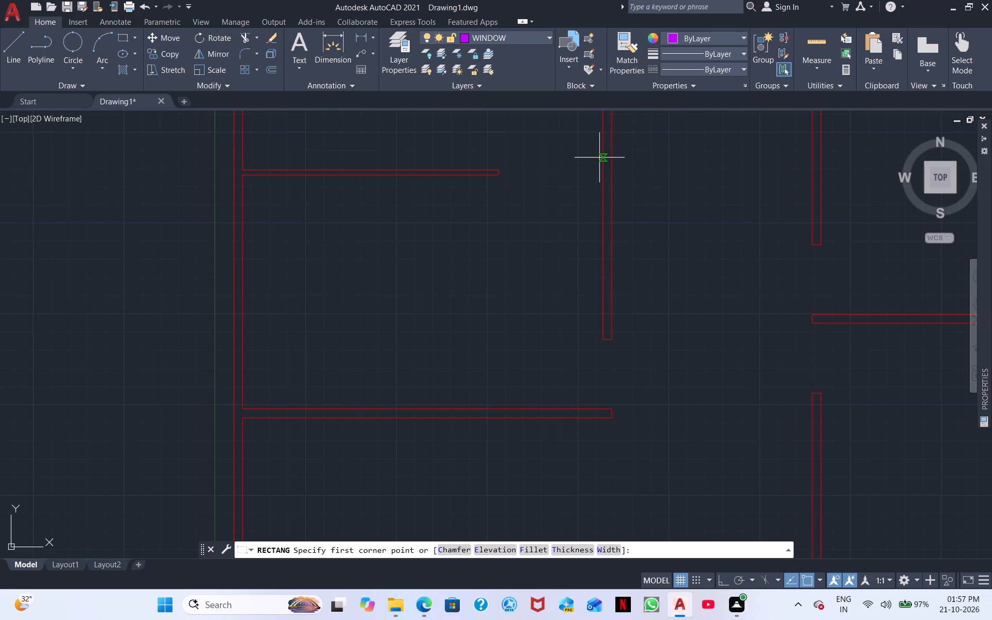
middle_click_drag(599, 158, 585, 264)
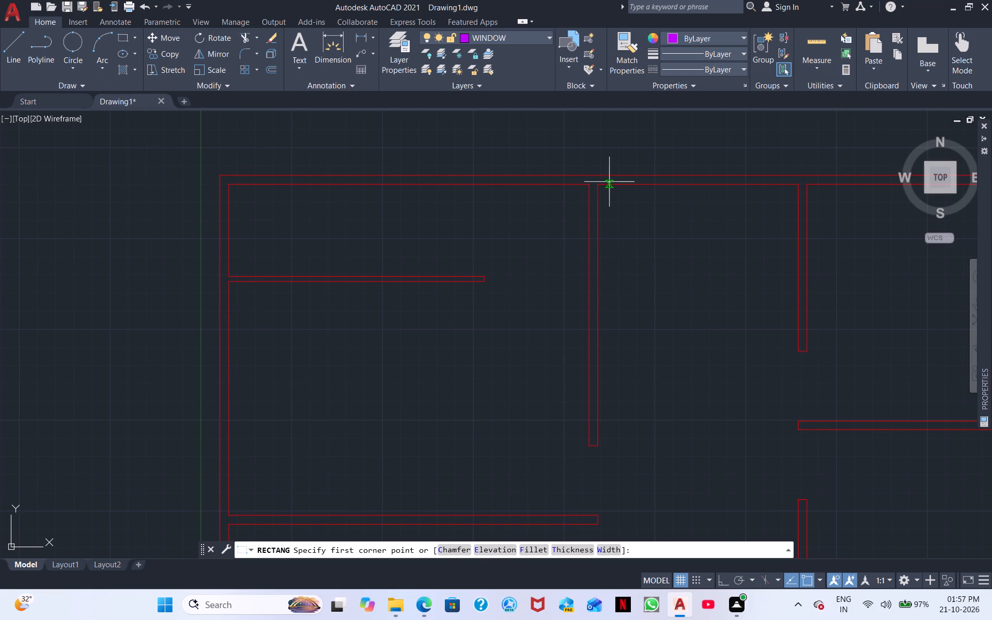
left_click(365, 37)
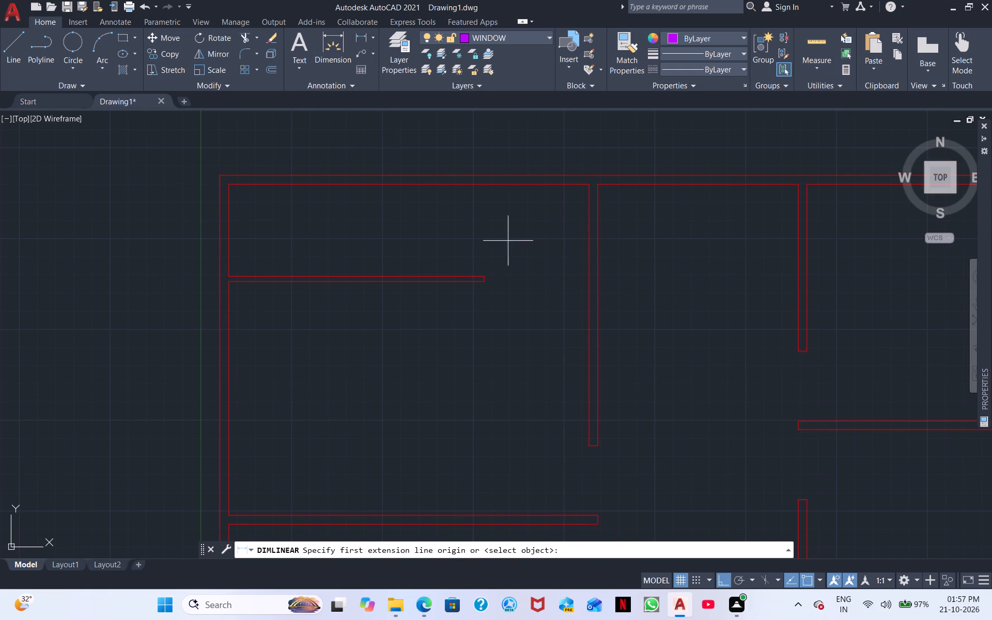
left_click(519, 187)
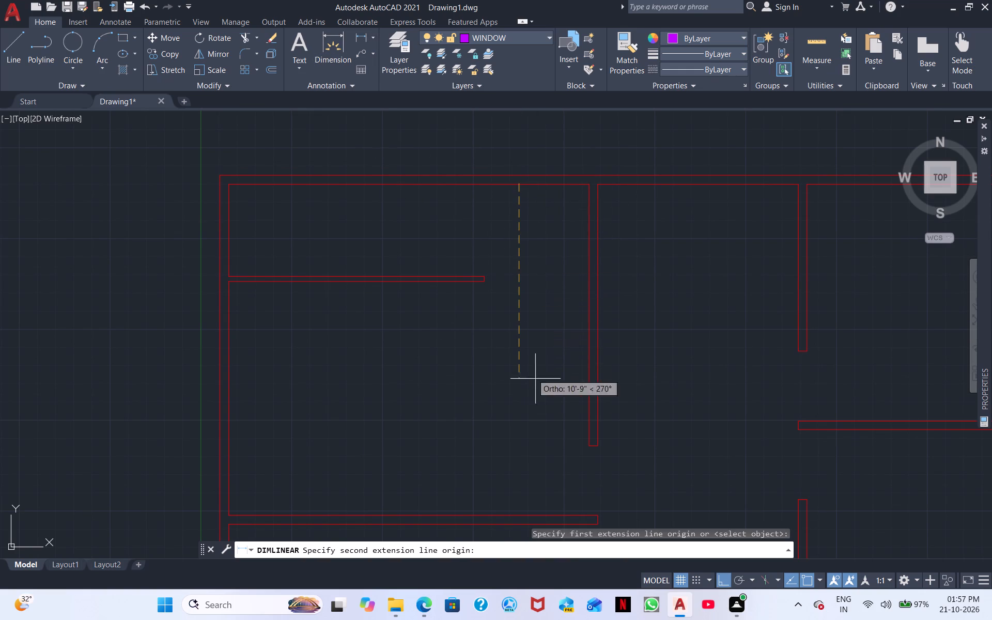
left_click(516, 513)
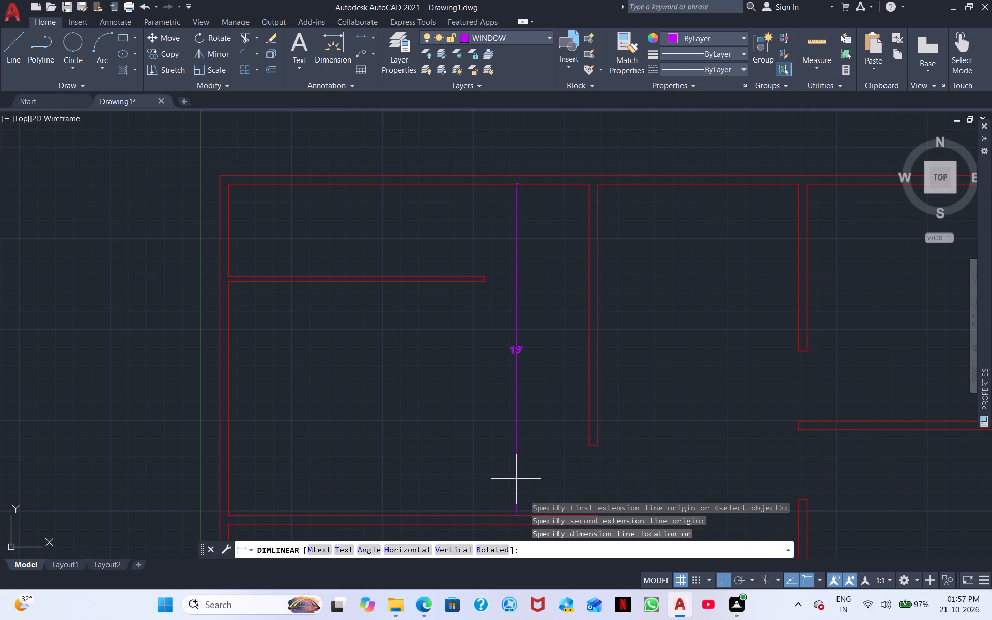
key("Escape")
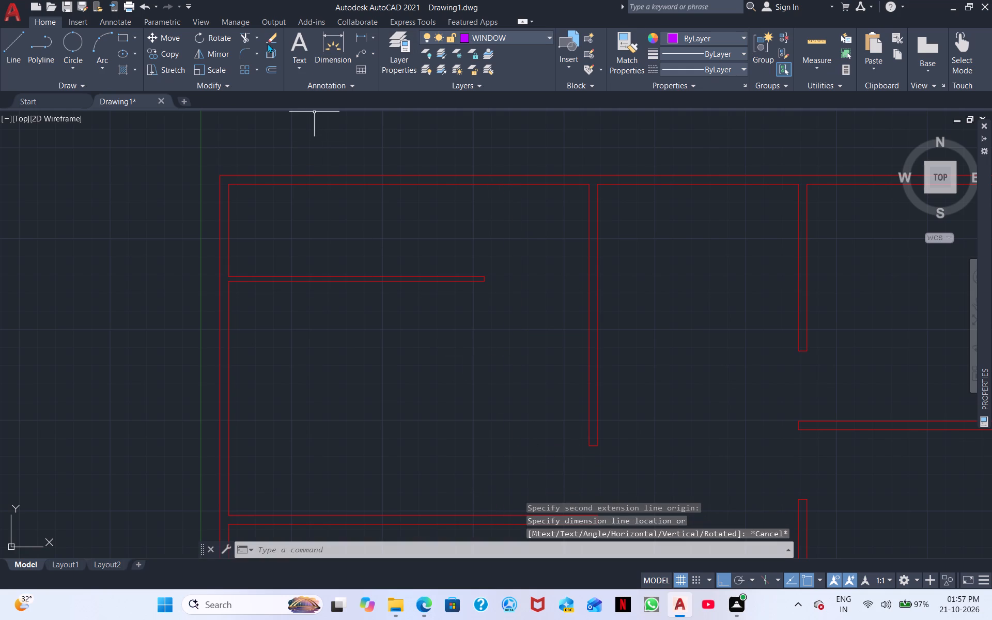
Draw a window rectangle spanning the thickness of the vertical partition wall between the upper-left and upper-middle rooms.
left_click(129, 42)
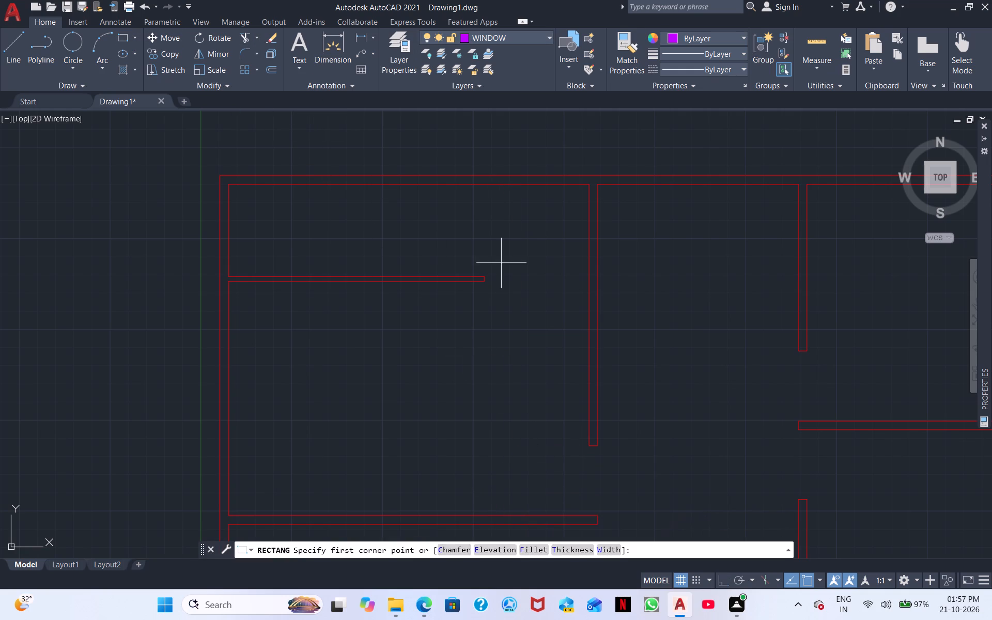
scroll(586, 286, "up", 4)
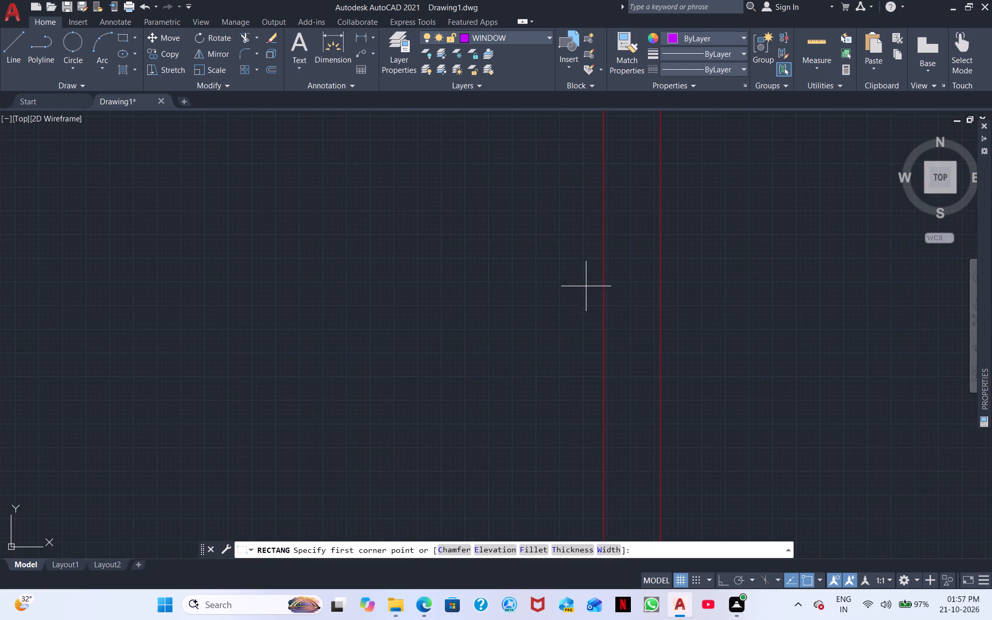
left_click(605, 260)
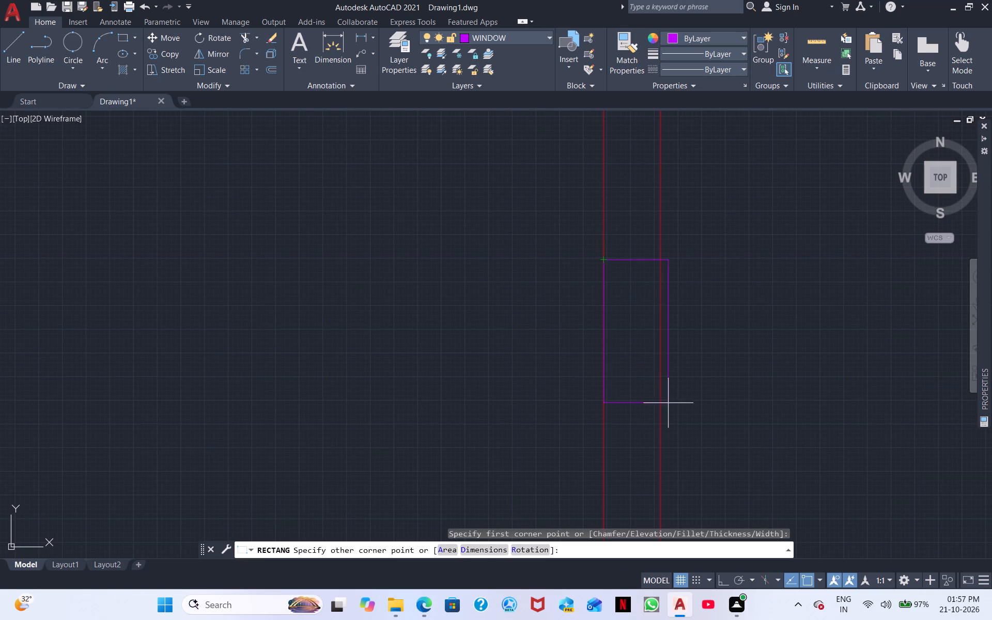
middle_click_drag(659, 396, 597, 272)
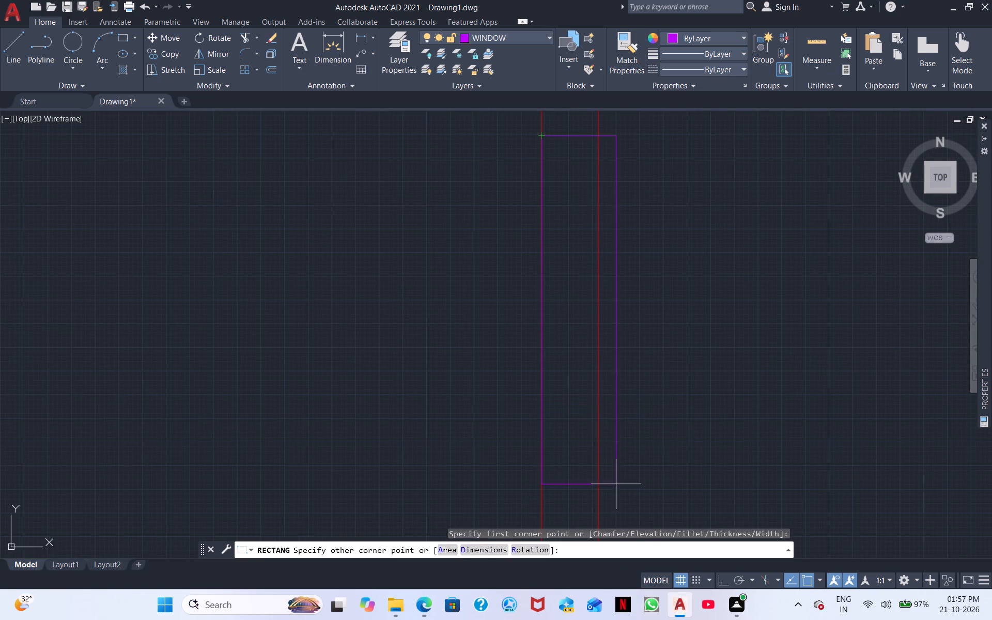
scroll(584, 504, "down", 3)
middle_click_drag(587, 500, 551, 327)
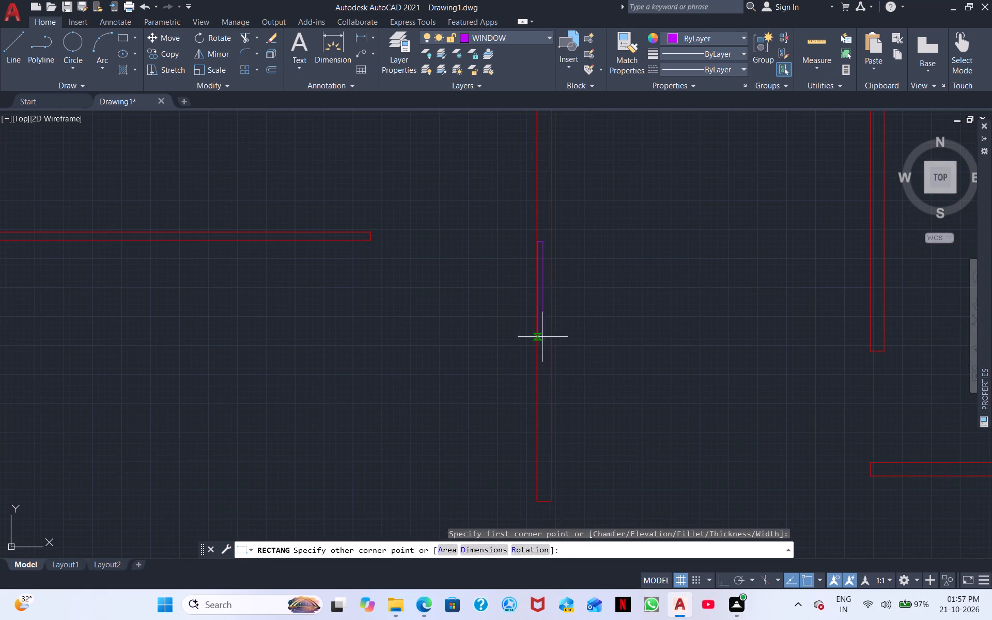
left_click(551, 366)
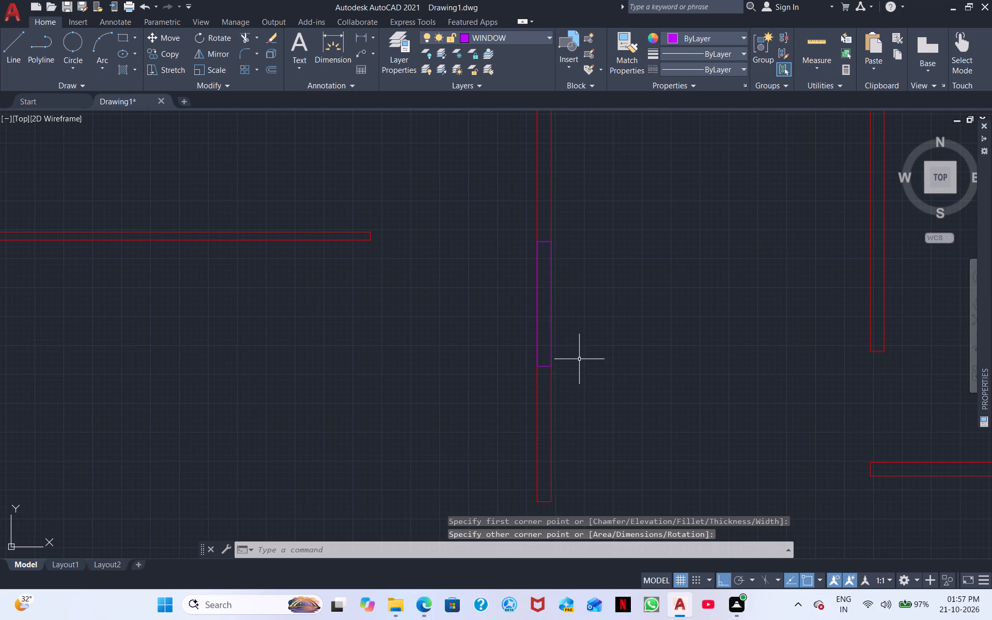
Move the window rectangle down along its partition wall, closer to the wall's lower free end.
left_click(550, 366)
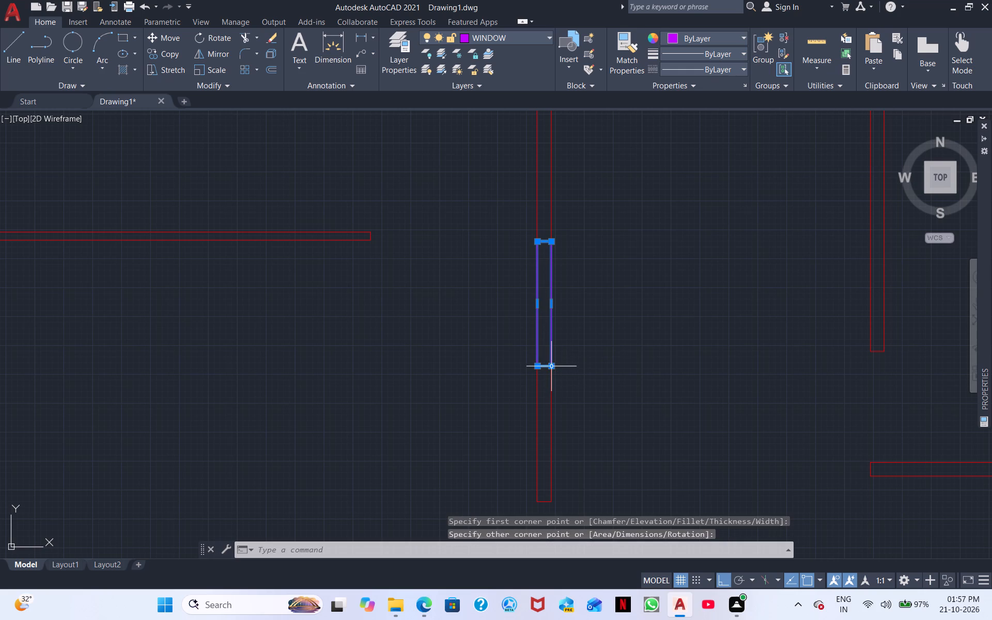
right_click(594, 355)
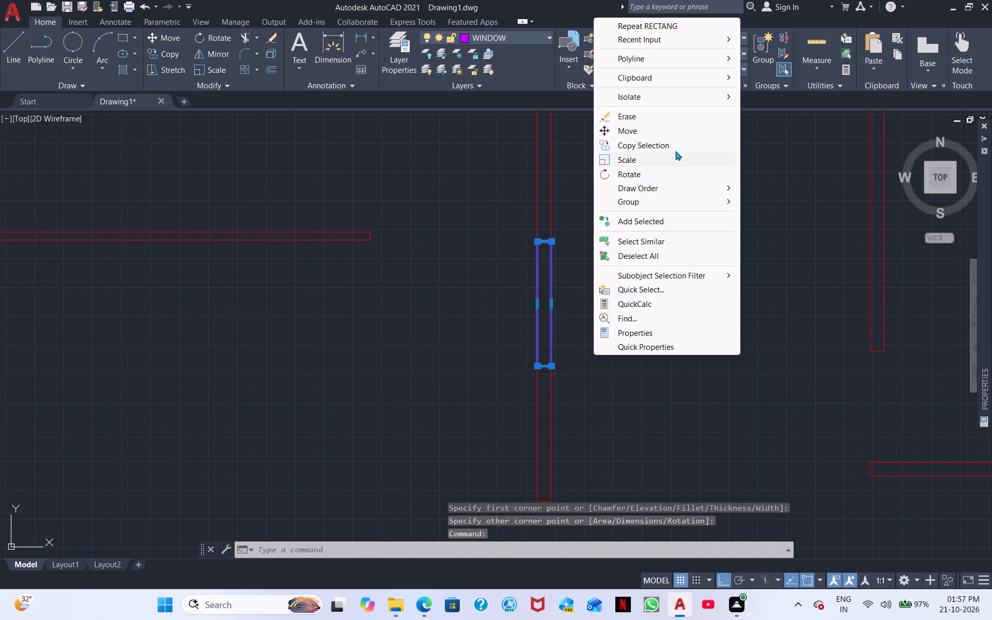
left_click(669, 134)
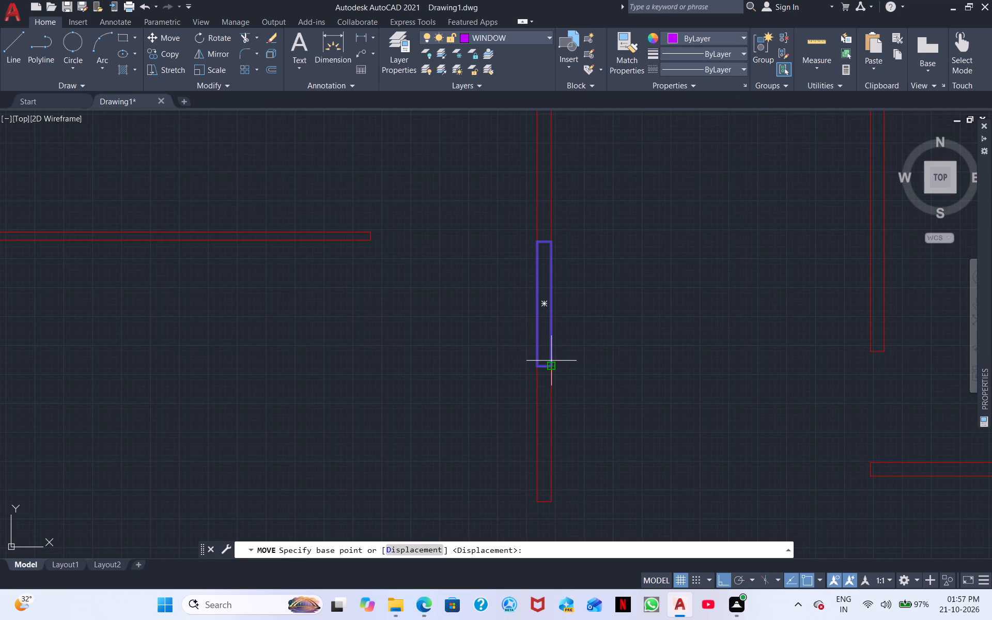
left_click(551, 365)
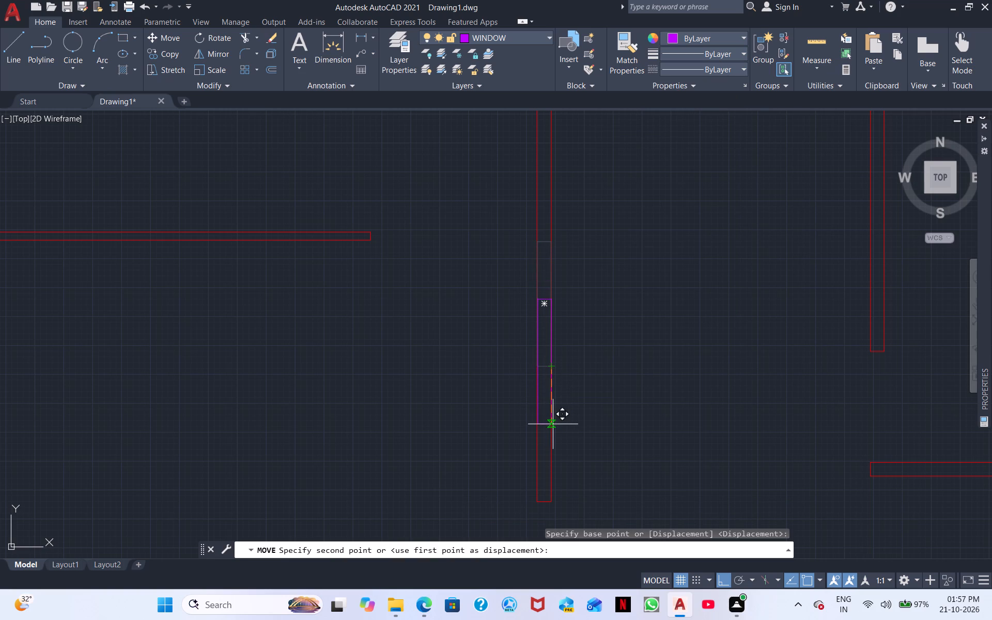
left_click(553, 424)
Draw a narrower rectangle inside the window outline, running from its top edge to its bottom edge.
scroll(628, 346, "down", 1)
middle_click_drag(708, 349, 642, 353)
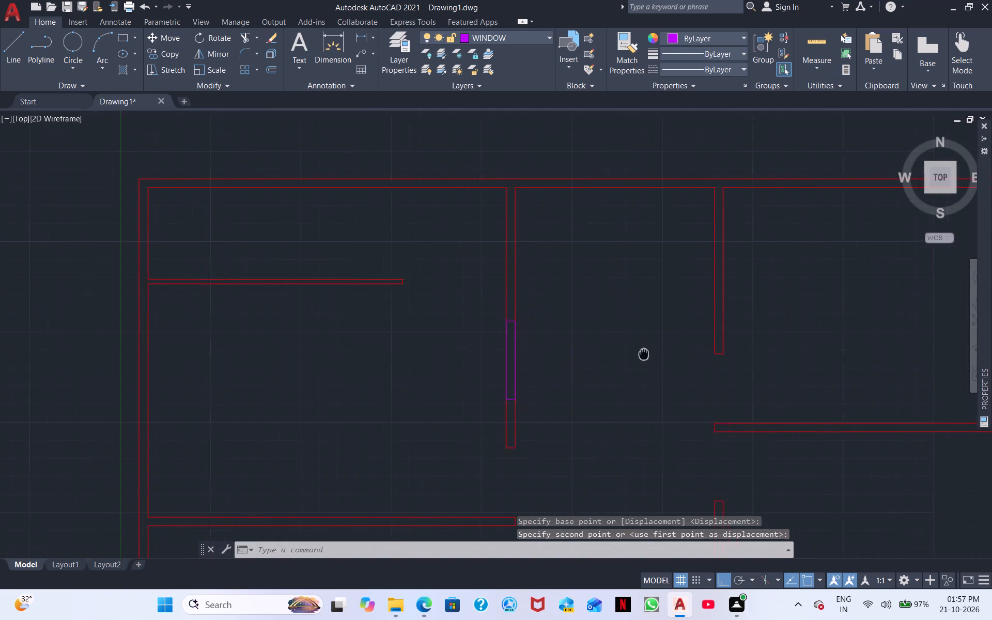
middle_click_drag(642, 353, 625, 357)
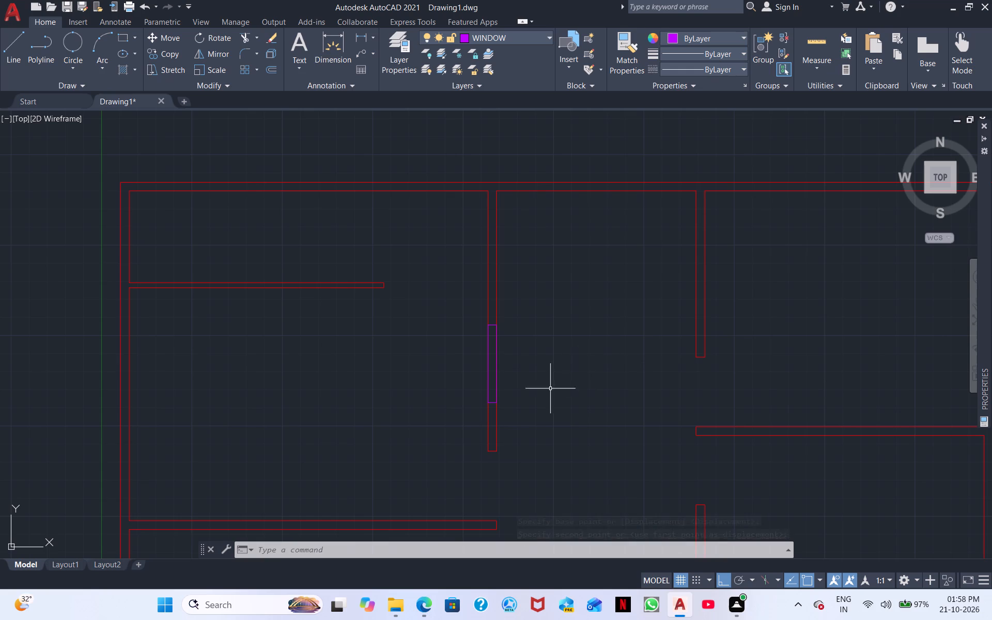
scroll(452, 331, "up", 2)
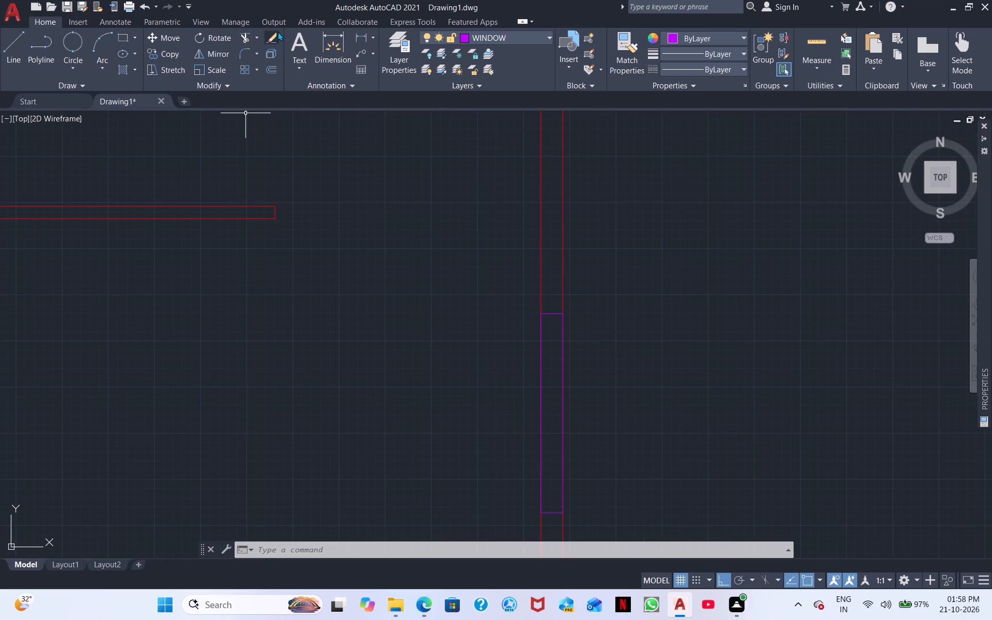
left_click(121, 38)
scroll(533, 294, "up", 1)
middle_click_drag(574, 330, 549, 274)
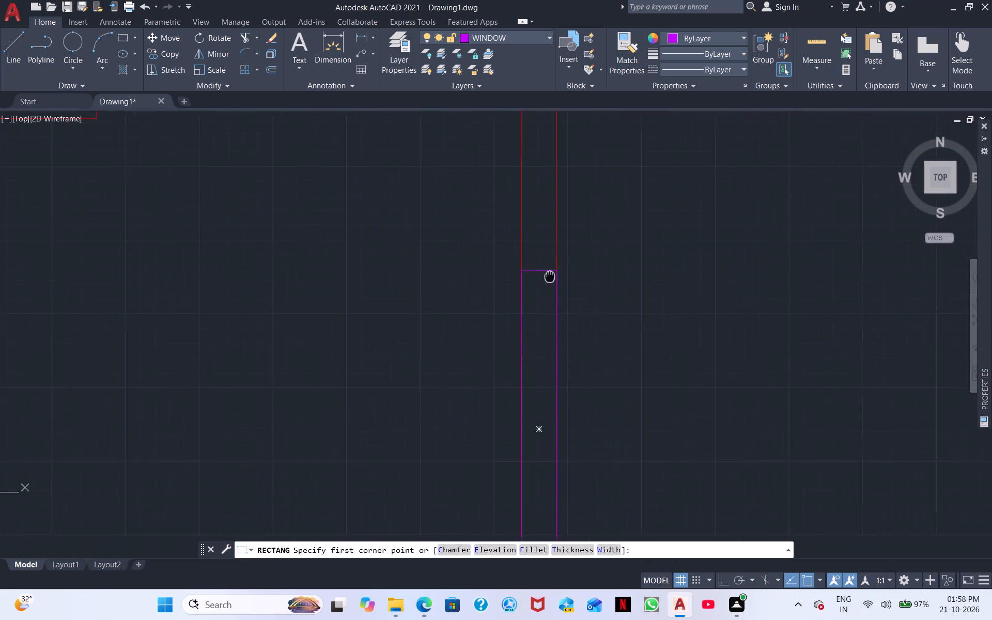
middle_click_drag(549, 274, 539, 248)
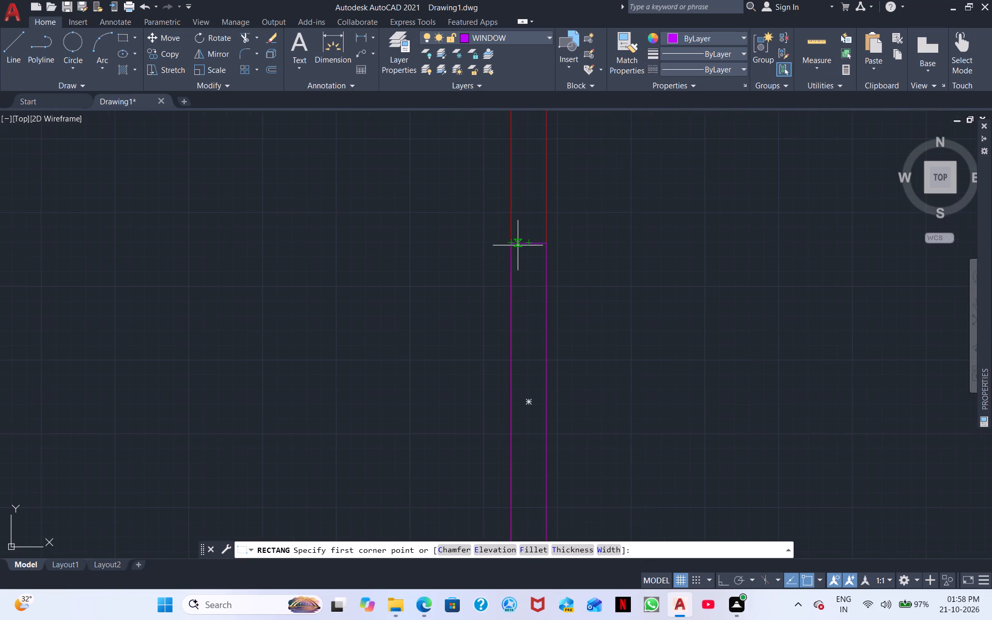
scroll(518, 245, "up", 4)
left_click(515, 226)
scroll(587, 343, "down", 1)
middle_click_drag(583, 358, 540, 147)
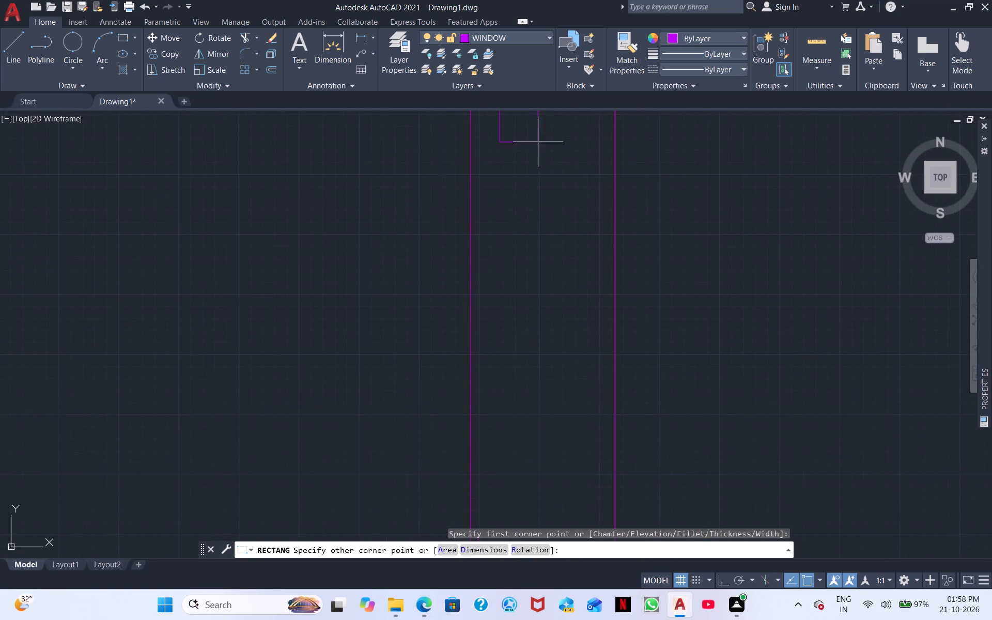
middle_click_drag(573, 364, 519, 86)
right_click_drag(573, 360, 533, 123)
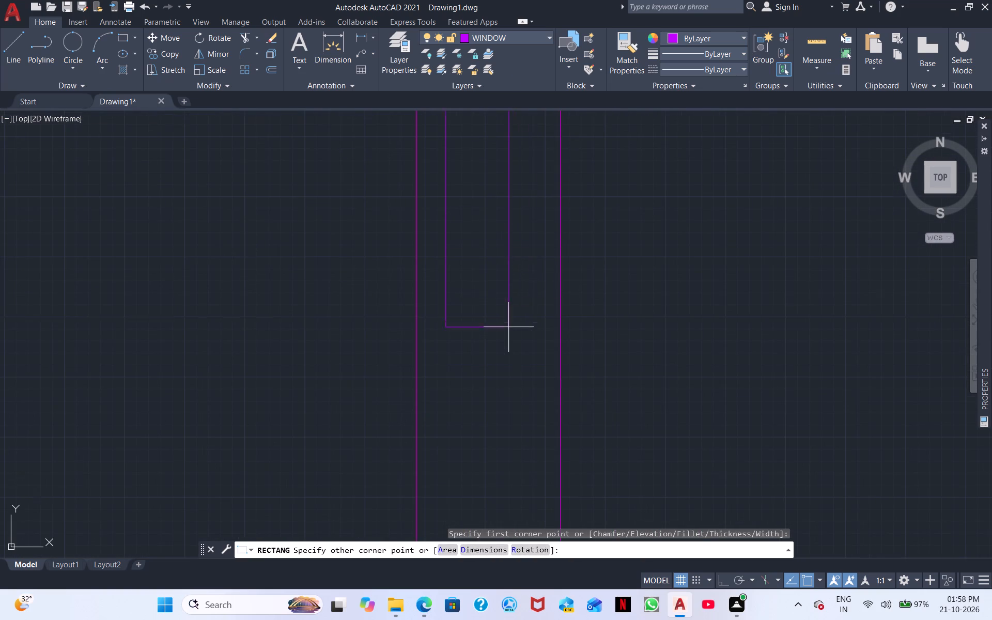
scroll(508, 328, "down", 2)
middle_click_drag(514, 390, 508, 216)
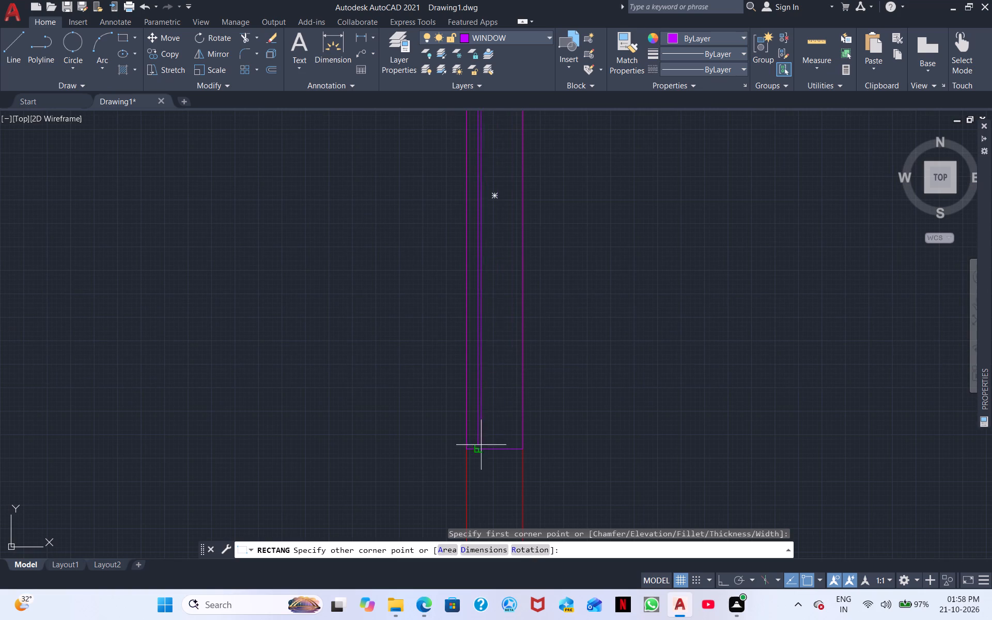
double_click(511, 448)
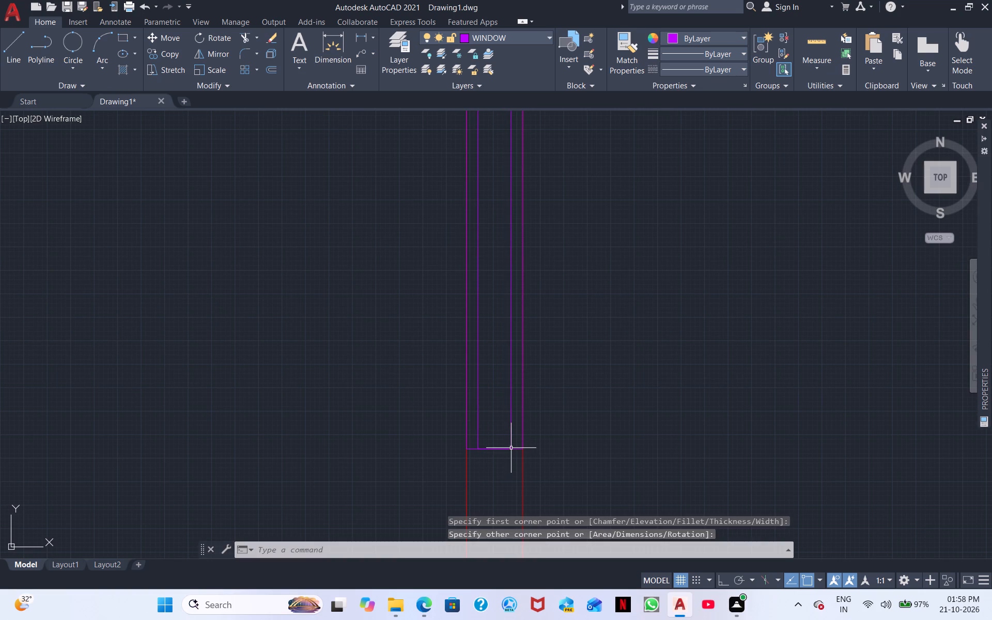
Copy both window rectangles onto the next vertical partition wall to the right, just above its lower free end.
scroll(502, 426, "down", 1)
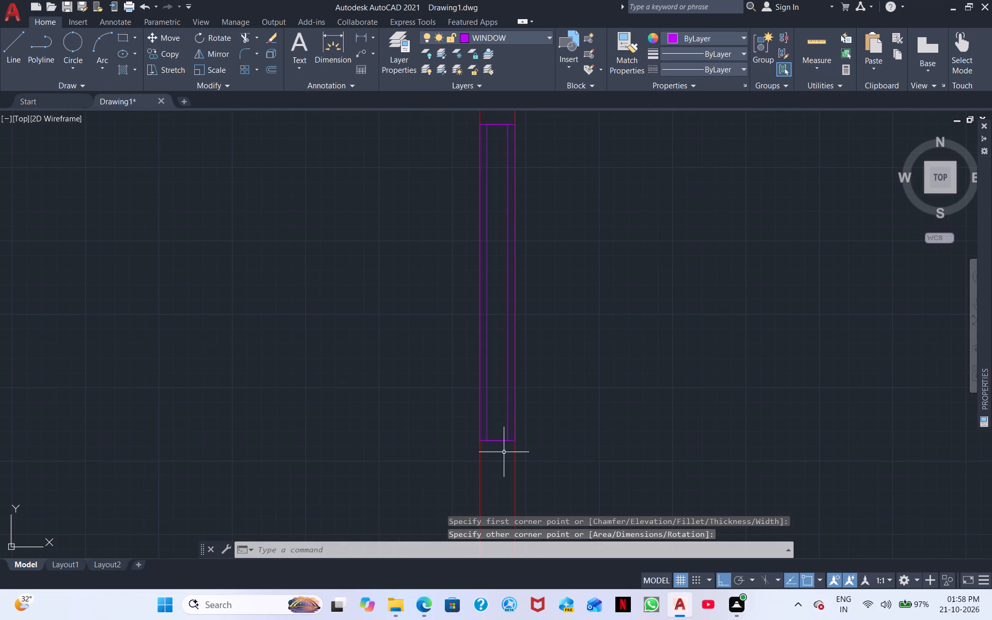
left_click(504, 452)
left_click(497, 435)
right_click(625, 321)
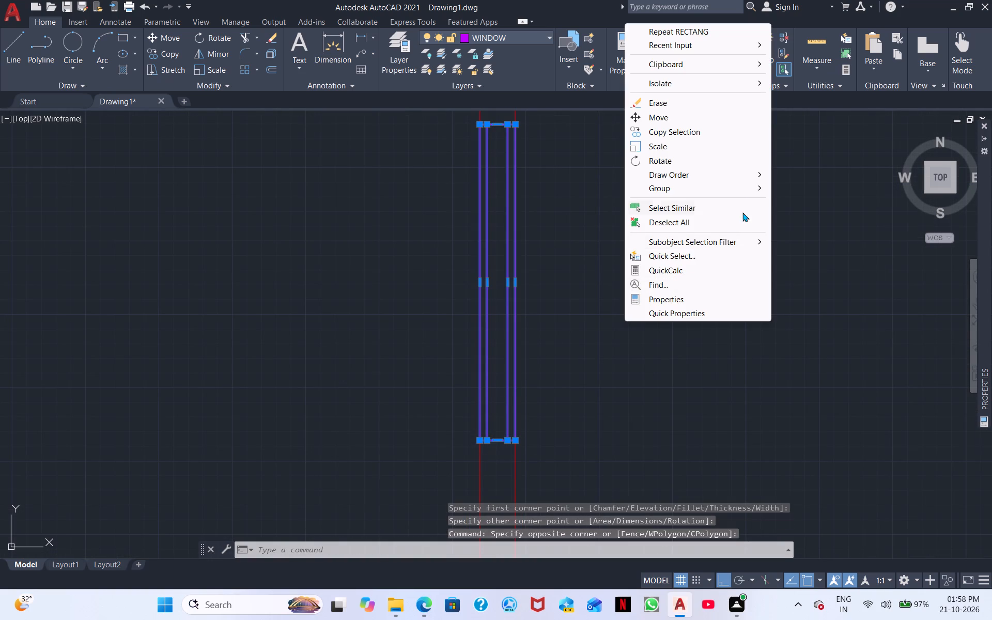
left_click(665, 130)
left_click(518, 442)
middle_click_drag(806, 365, 706, 381)
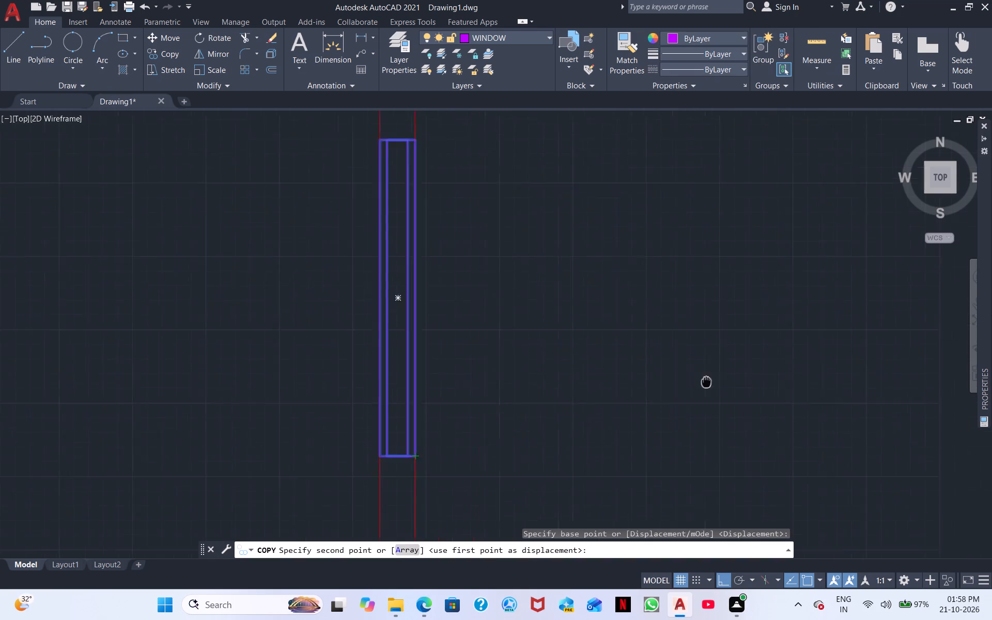
middle_click_drag(706, 381, 211, 380)
scroll(356, 328, "down", 2)
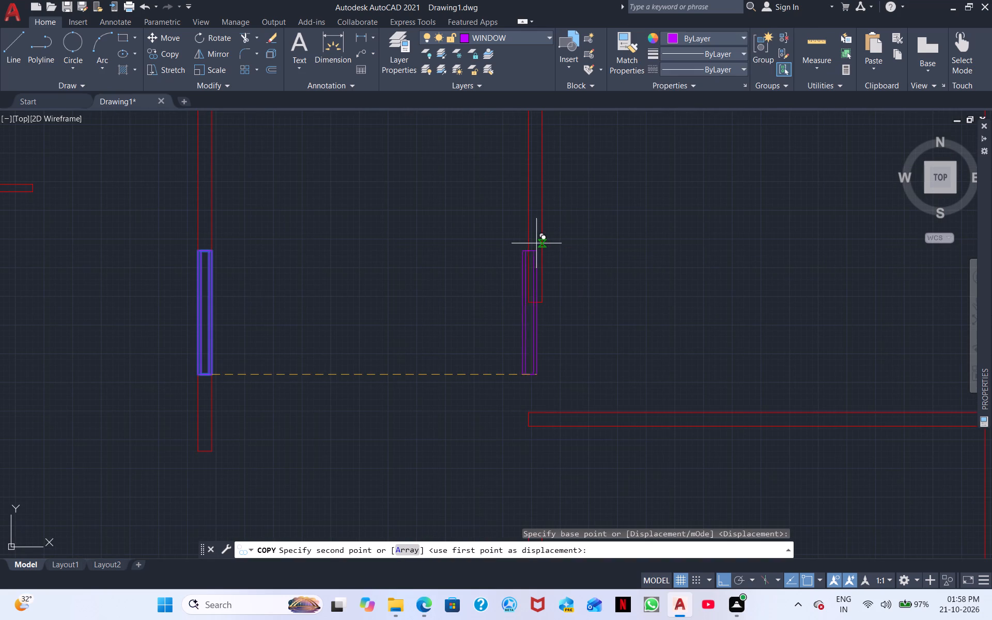
left_click(542, 245)
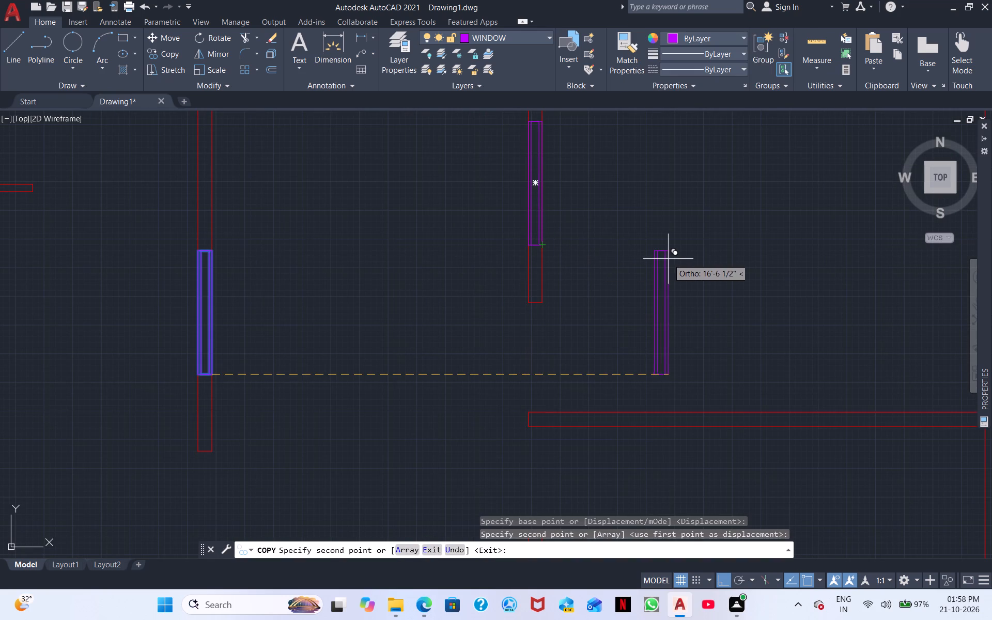
Place another copy of the window at the upper end of the vertical wall below, beside the right middle room, and end copying.
scroll(671, 259, "down", 1)
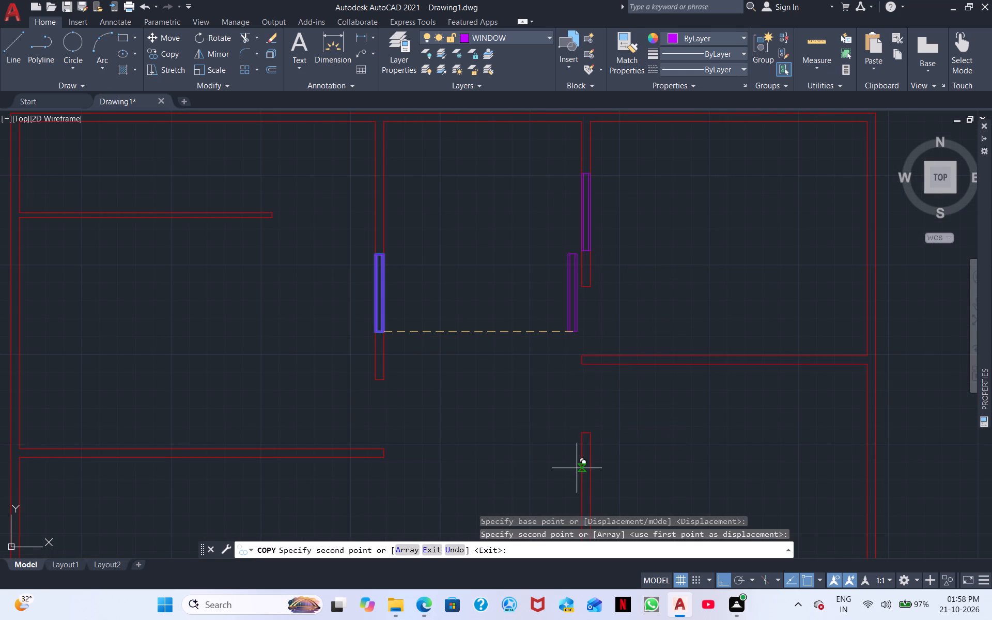
middle_click_drag(619, 443, 584, 209)
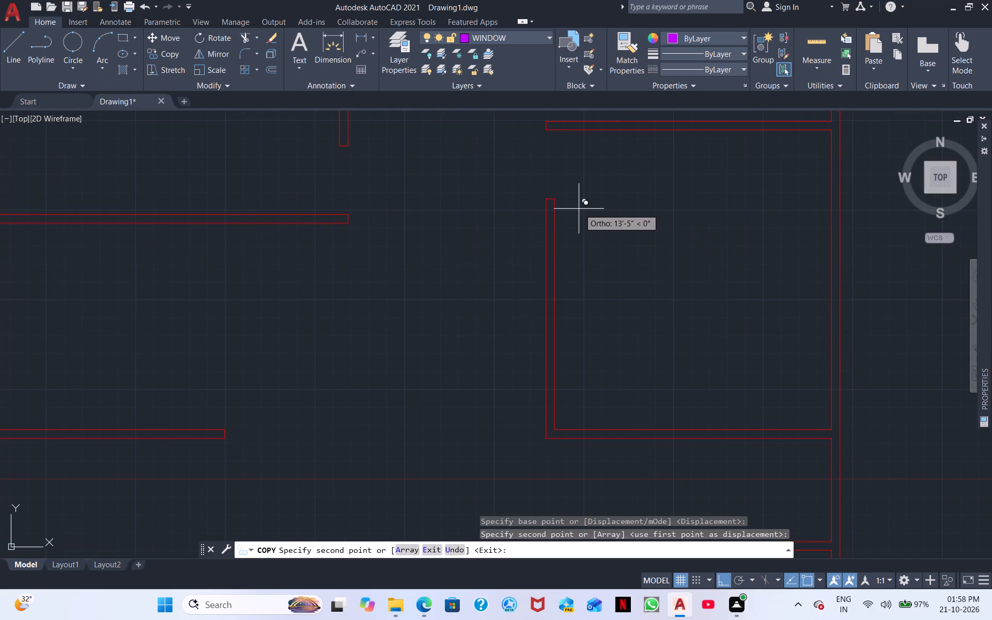
left_click(556, 245)
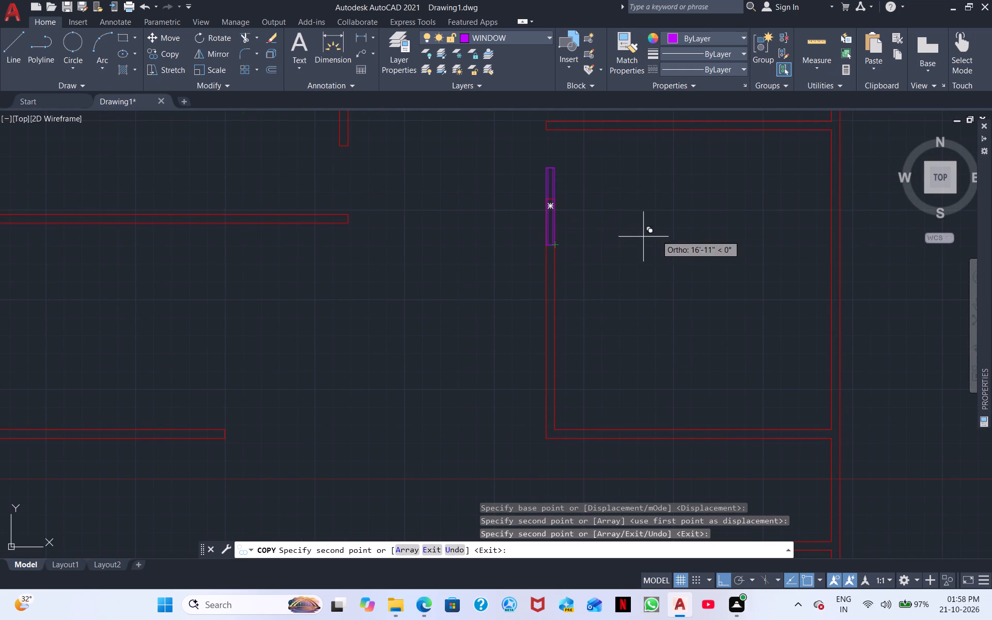
scroll(601, 229, "down", 1)
middle_click(601, 229)
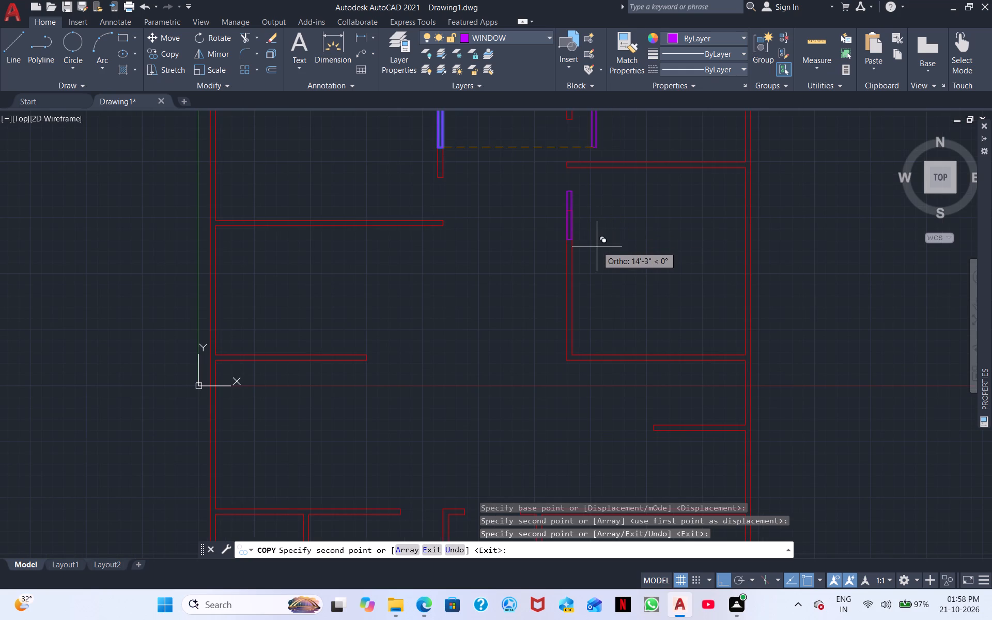
right_click(639, 236)
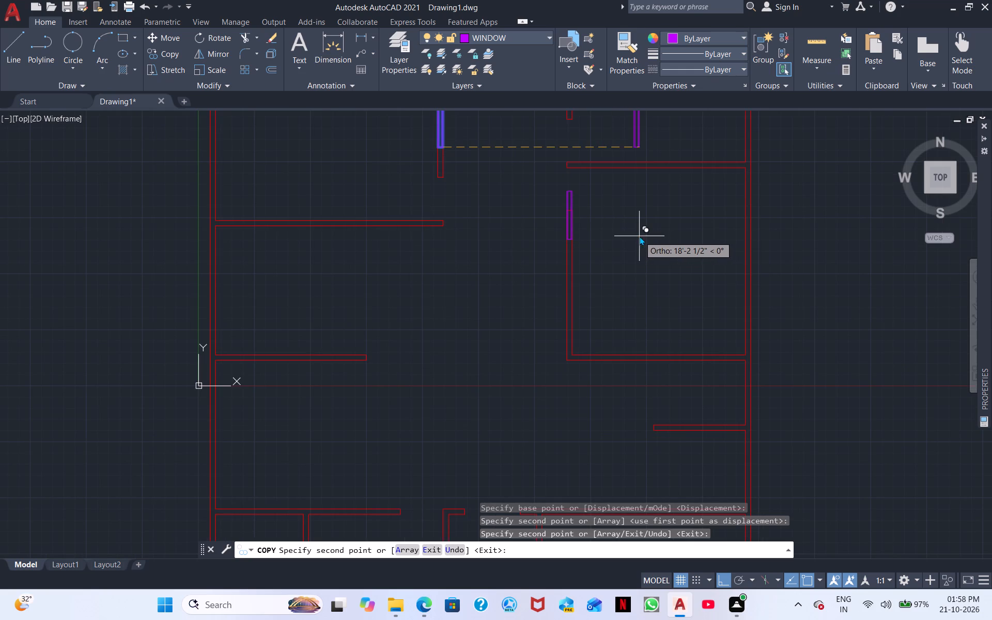
left_click(675, 261)
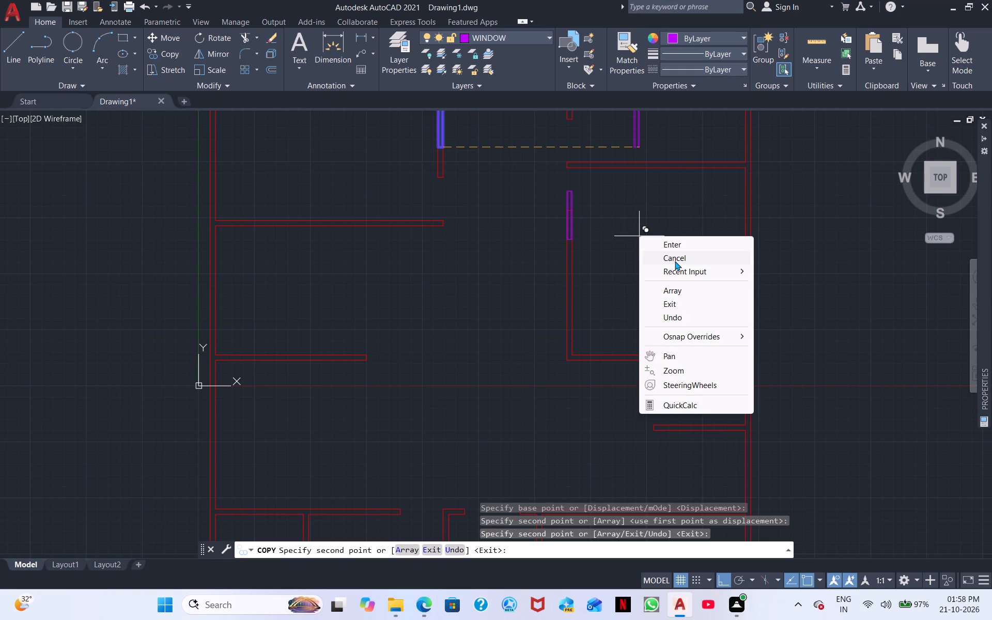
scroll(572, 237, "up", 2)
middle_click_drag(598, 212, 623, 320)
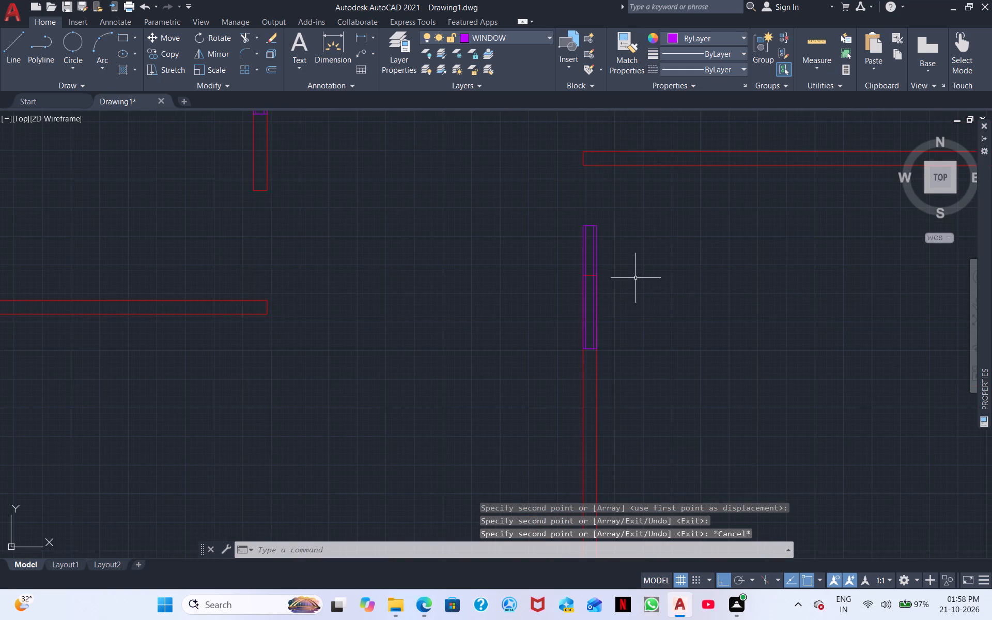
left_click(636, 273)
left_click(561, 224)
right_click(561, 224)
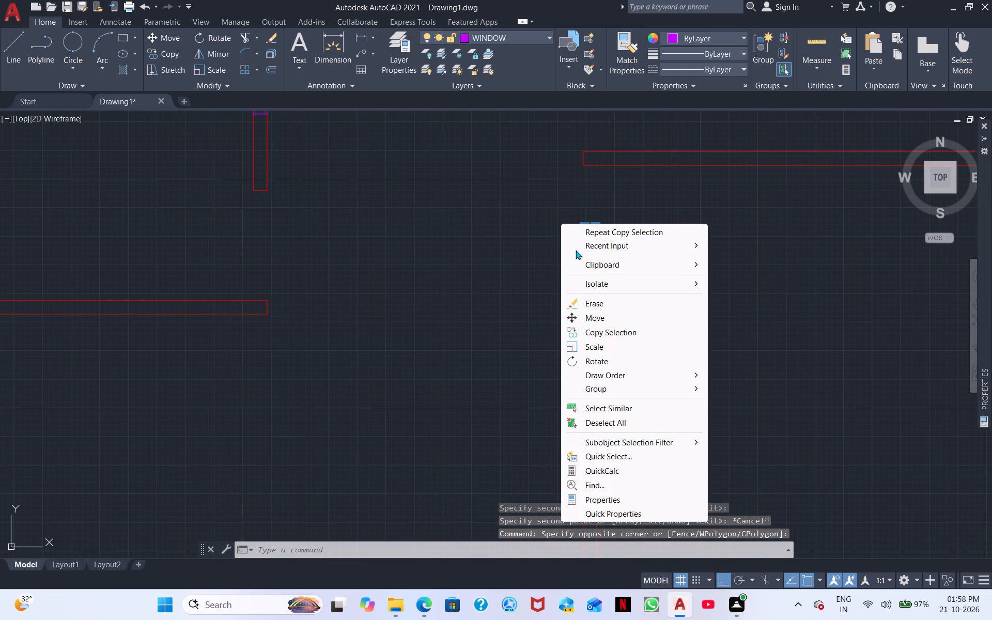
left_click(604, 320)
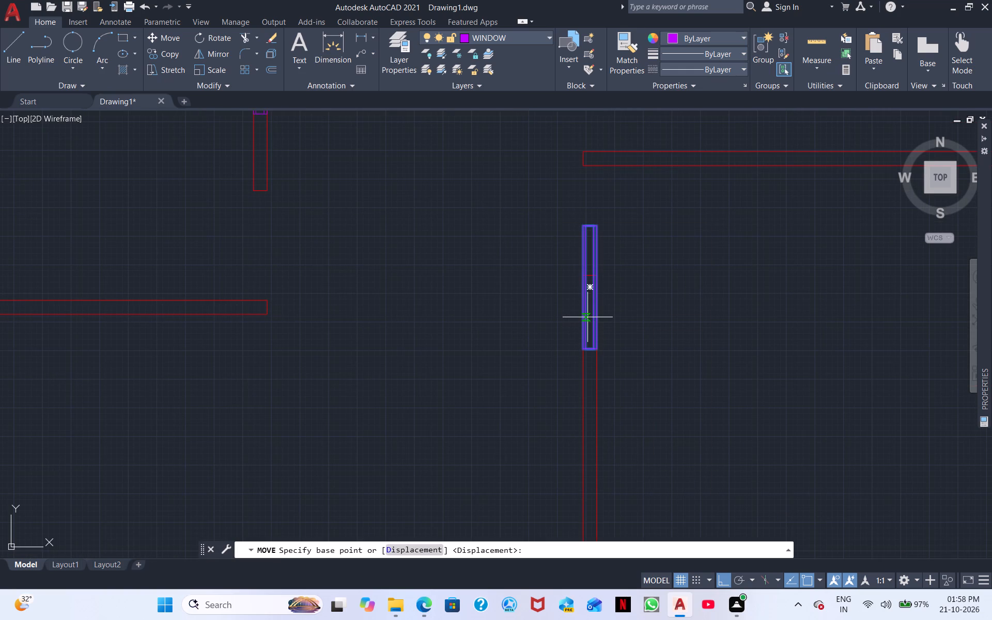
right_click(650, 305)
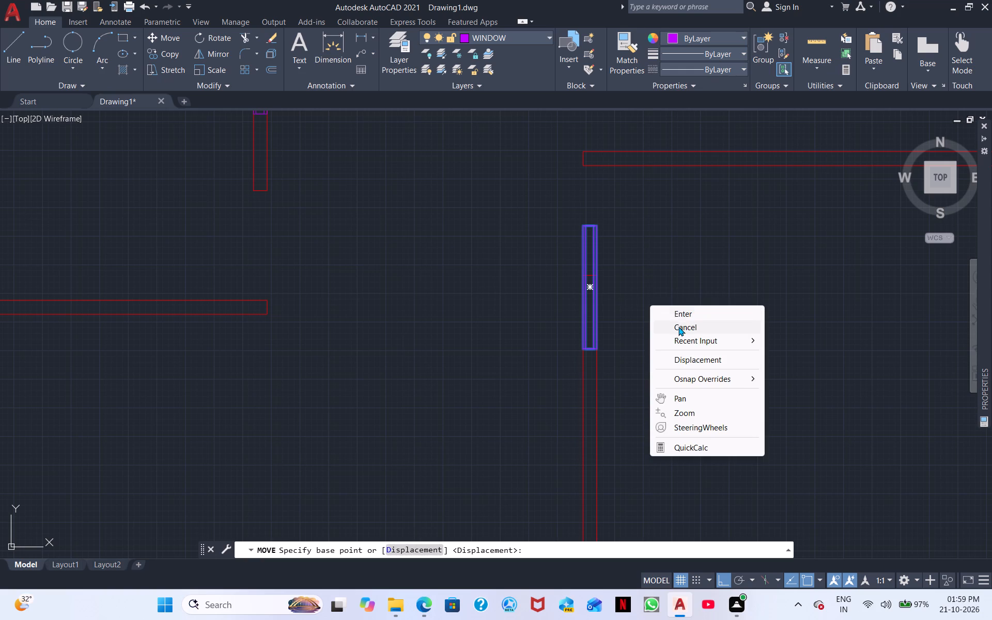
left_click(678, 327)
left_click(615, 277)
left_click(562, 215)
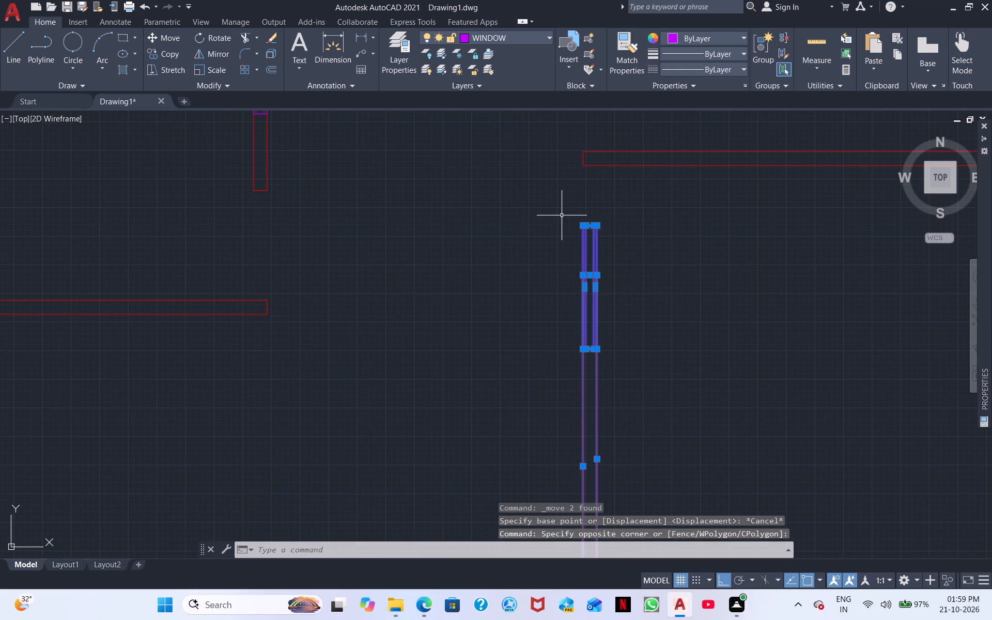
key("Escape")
Copy the window at the right middle room's vertical wall straight across into the open area of that room.
left_click(629, 261)
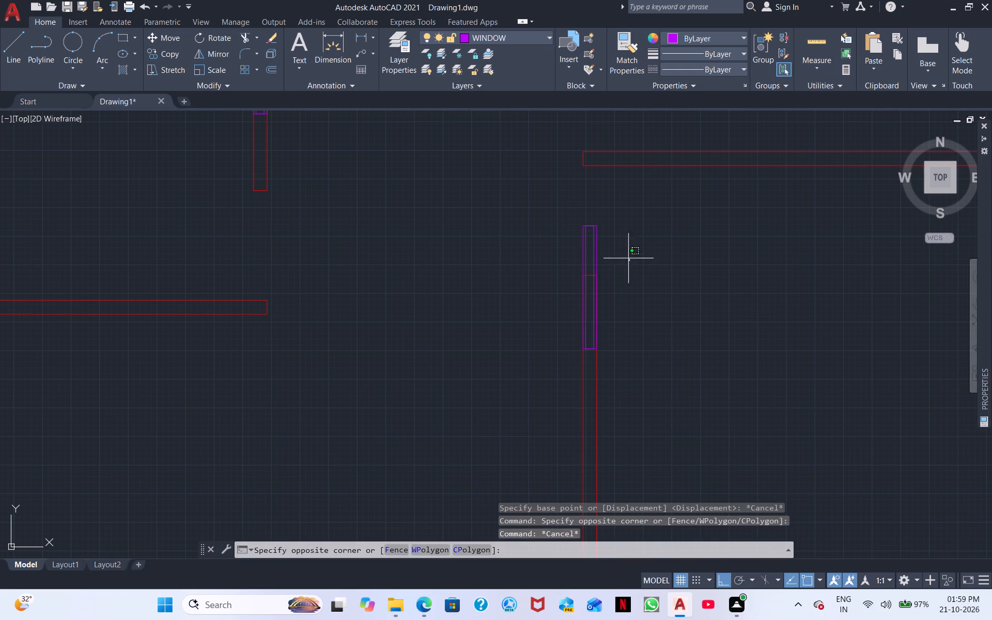
left_click(582, 220)
right_click(582, 220)
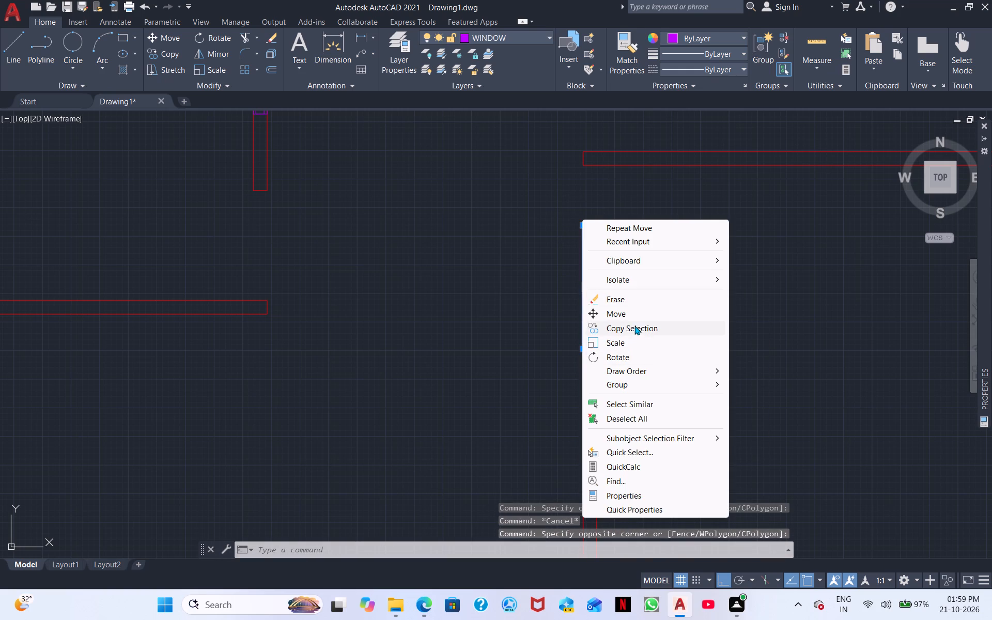
left_click(634, 326)
left_click(599, 287)
left_click(831, 281)
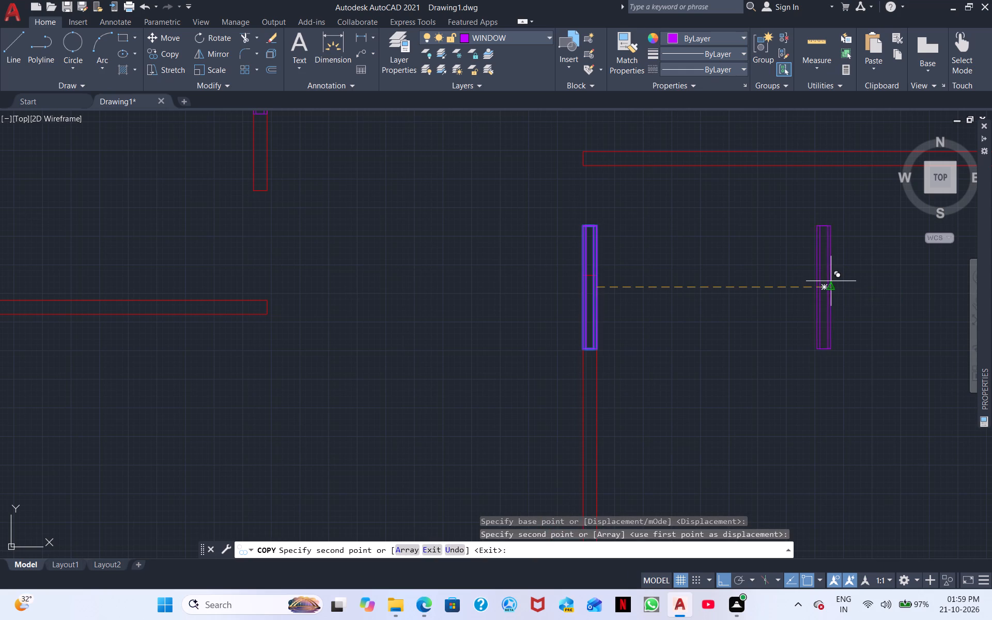
key("Escape")
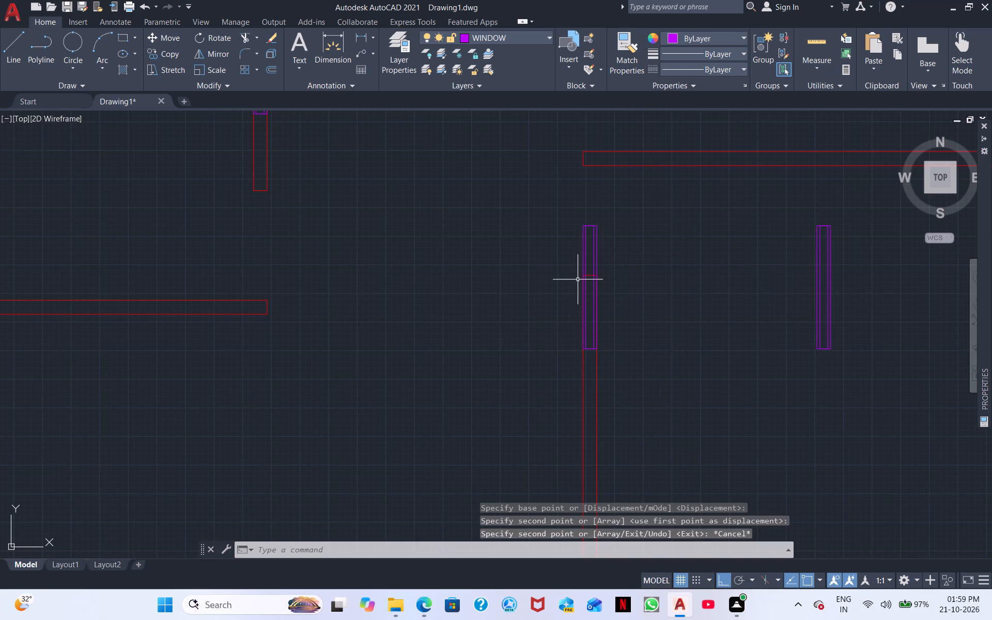
Move the original window straight down along its vertical wall so it sits fully inside the wall, below its upper free end.
left_click(604, 255)
left_click(572, 224)
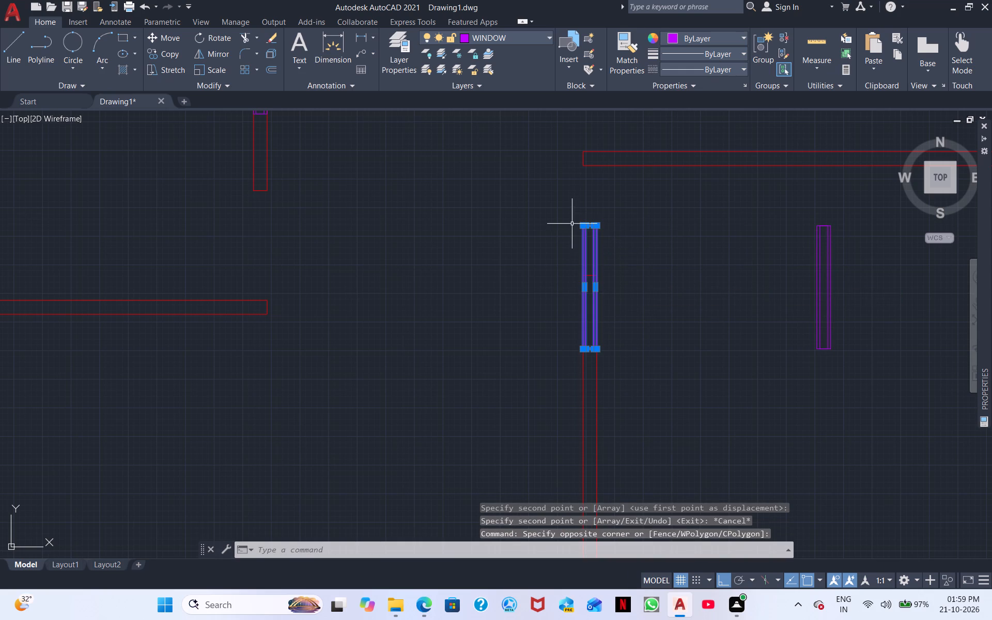
right_click(572, 224)
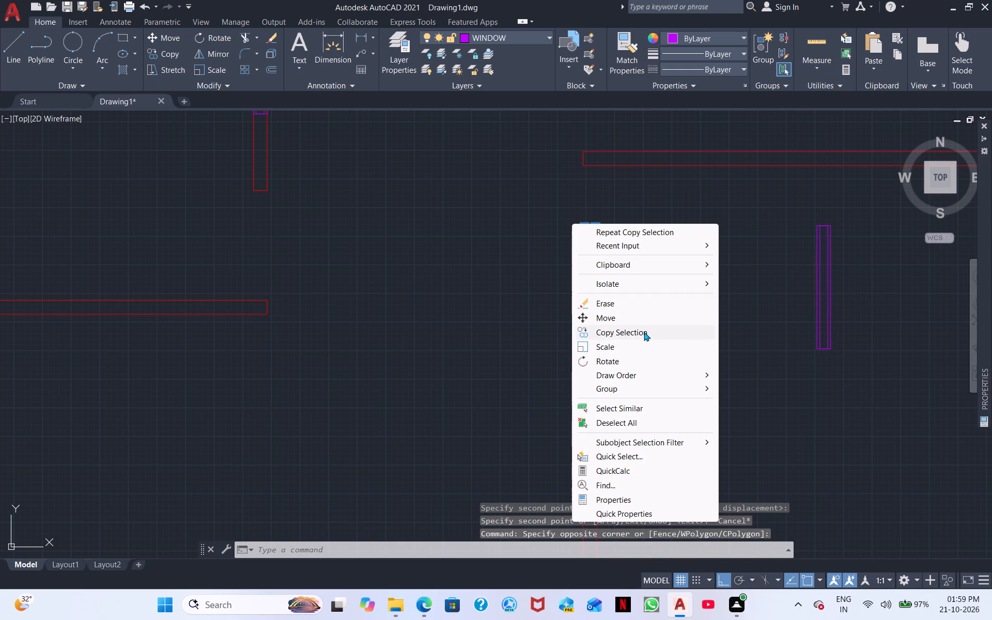
left_click(607, 319)
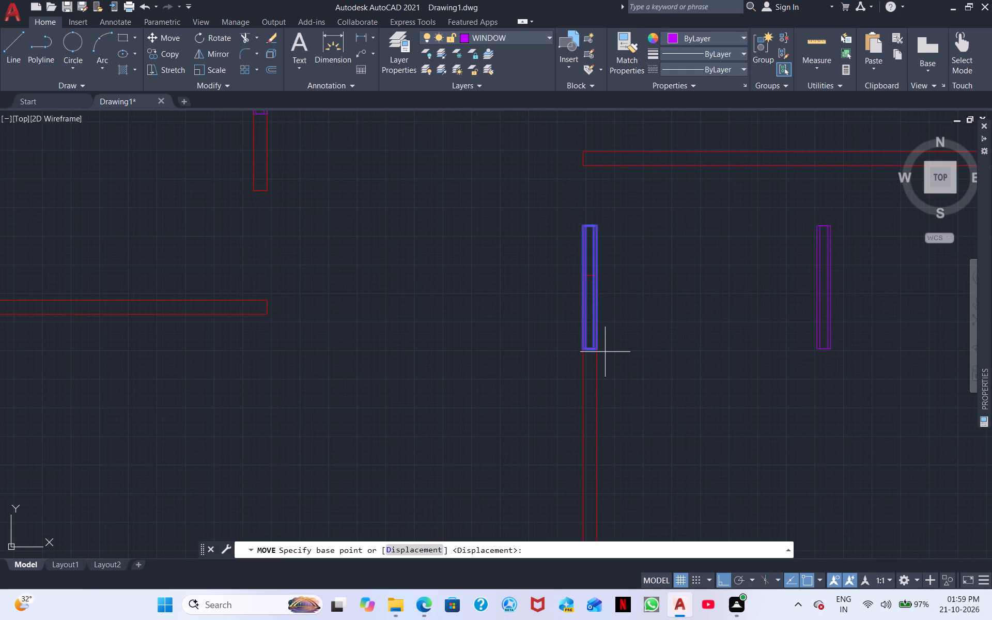
scroll(600, 344, "up", 3)
left_click(585, 365)
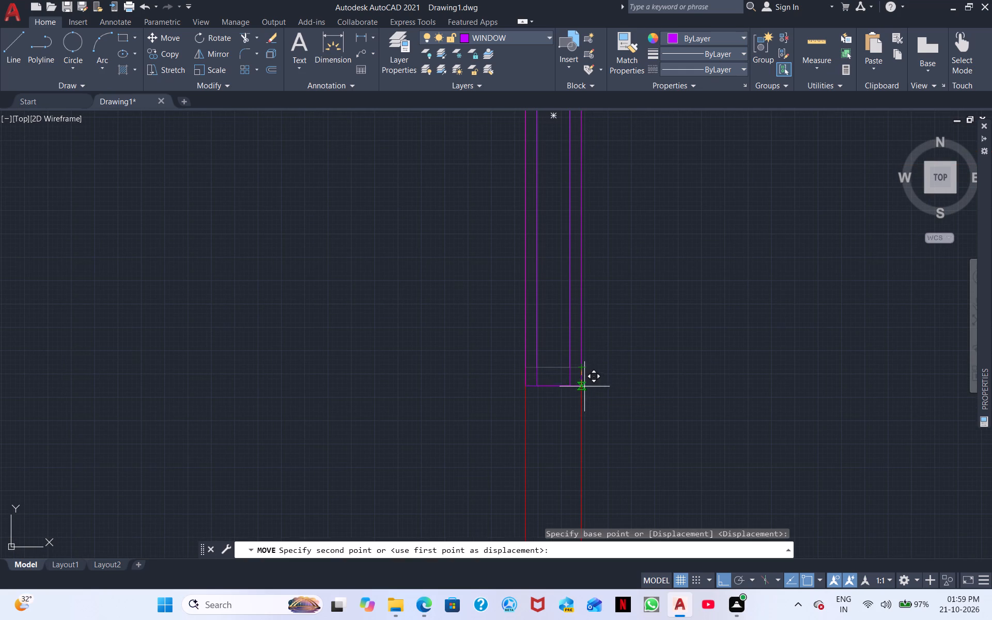
scroll(606, 470, "down", 2)
middle_click_drag(605, 465, 578, 220)
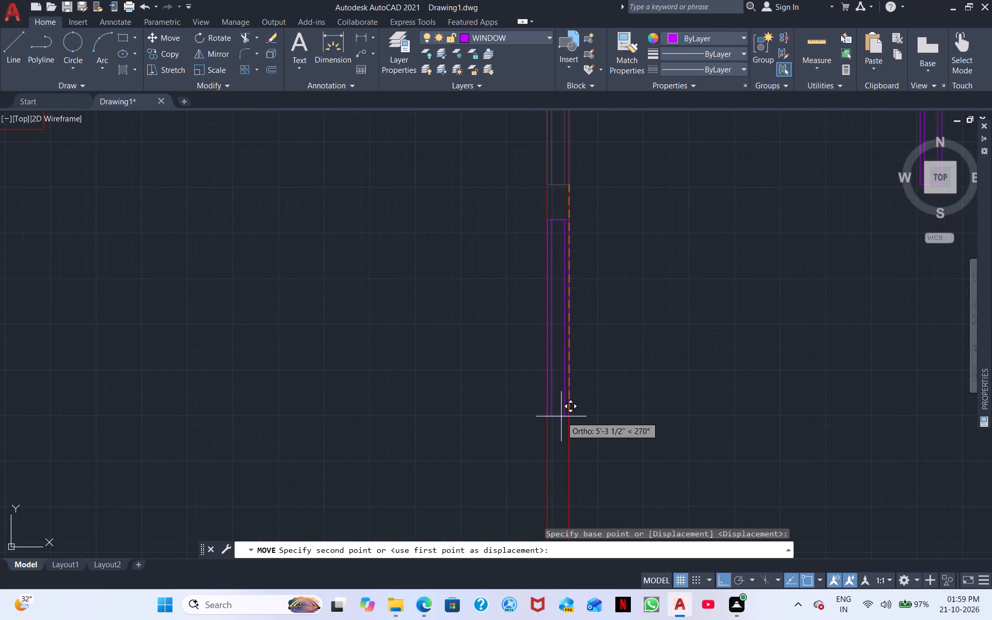
scroll(566, 420, "down", 2)
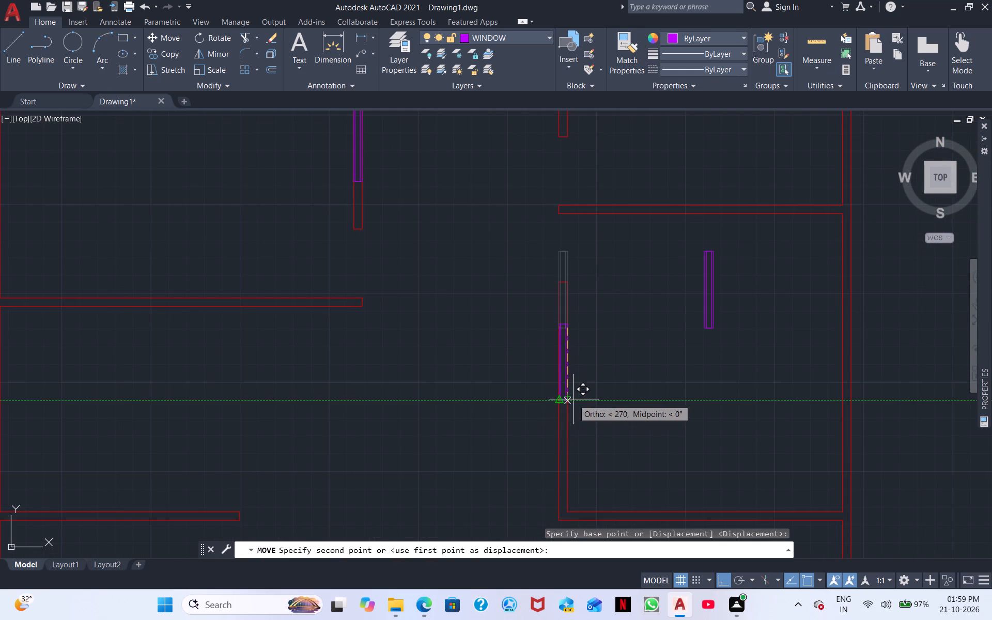
scroll(569, 400, "up", 3)
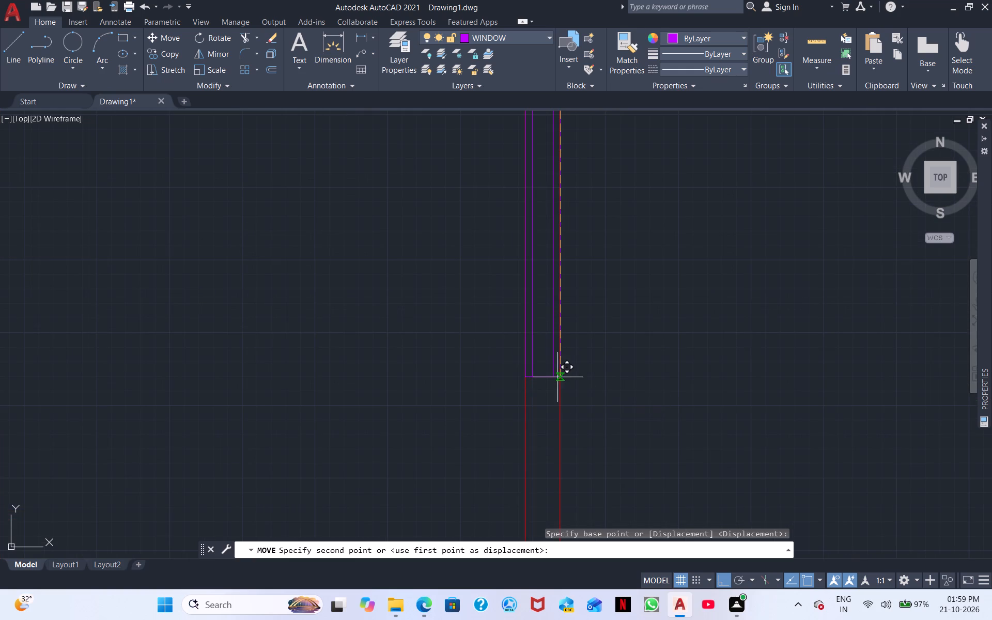
left_click(561, 385)
scroll(577, 366, "down", 2)
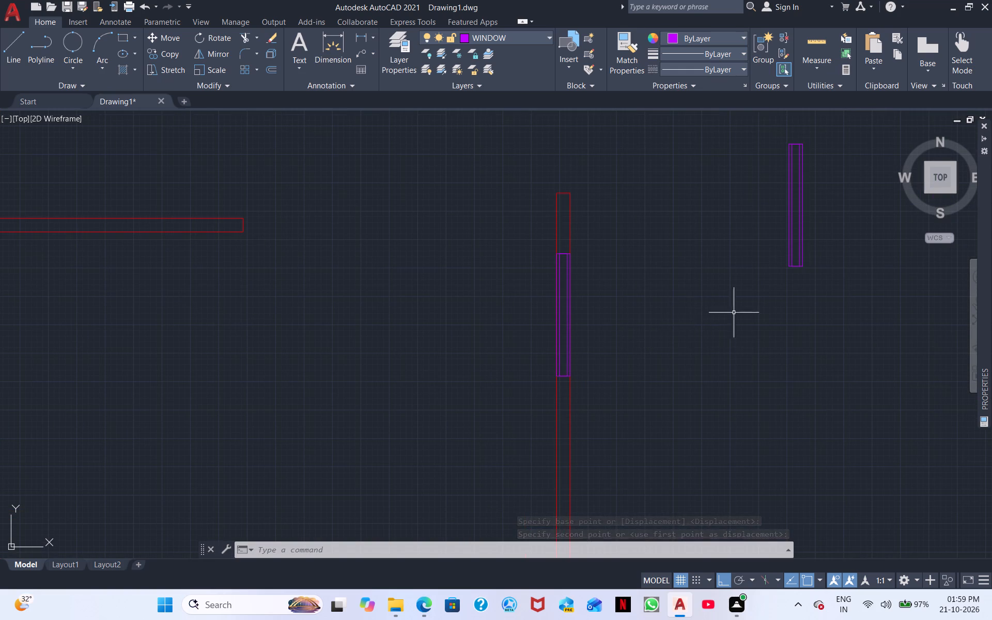
Rotate the loose window copy in the right middle room 90° clockwise about its upper-left corner so it lies horizontal.
scroll(741, 310, "down", 2)
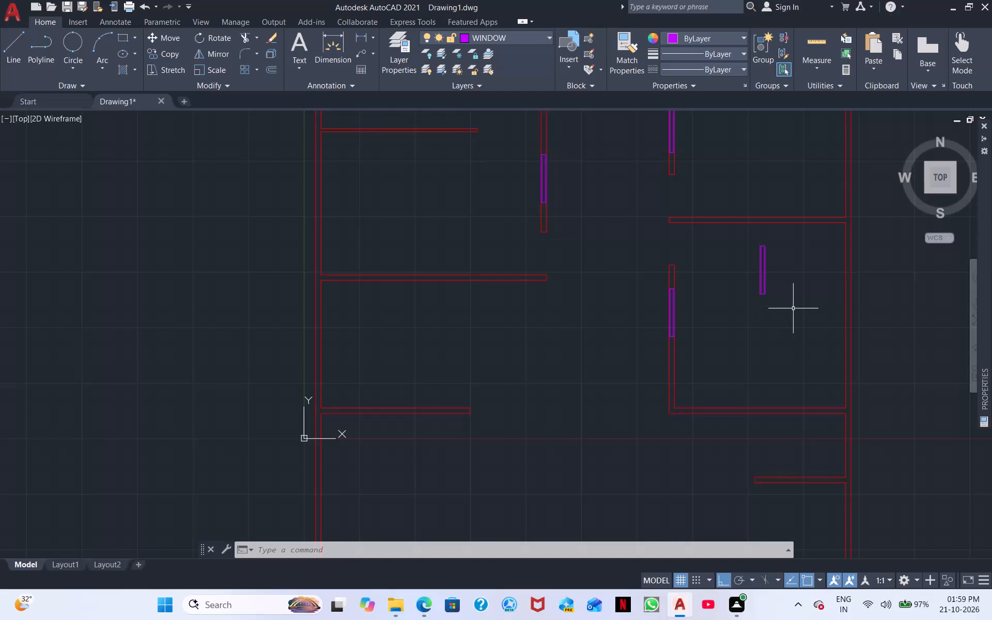
left_click(808, 321)
left_click(743, 233)
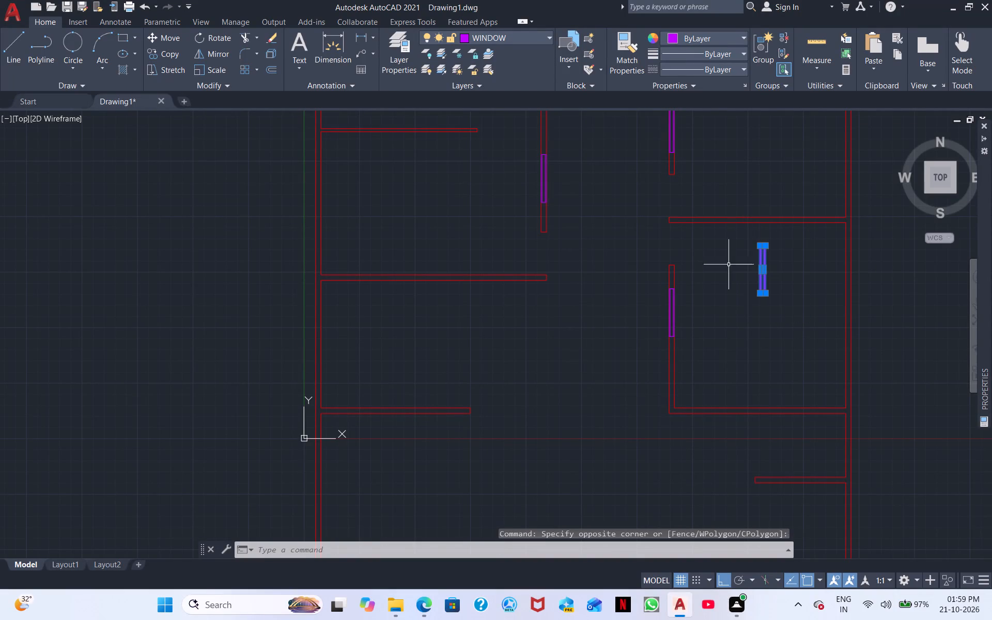
right_click(738, 312)
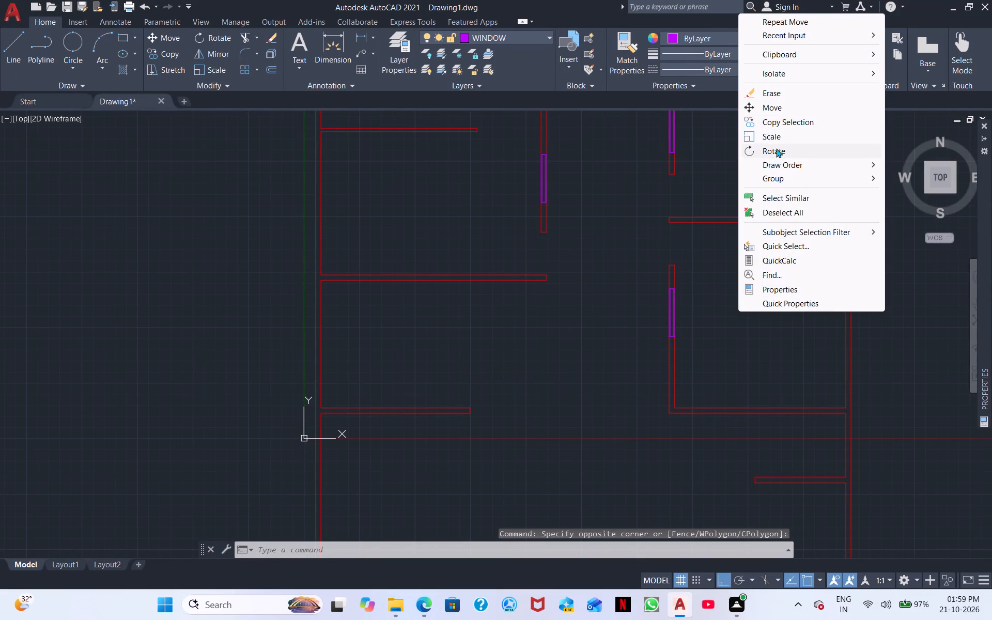
left_click(776, 148)
scroll(751, 233, "up", 3)
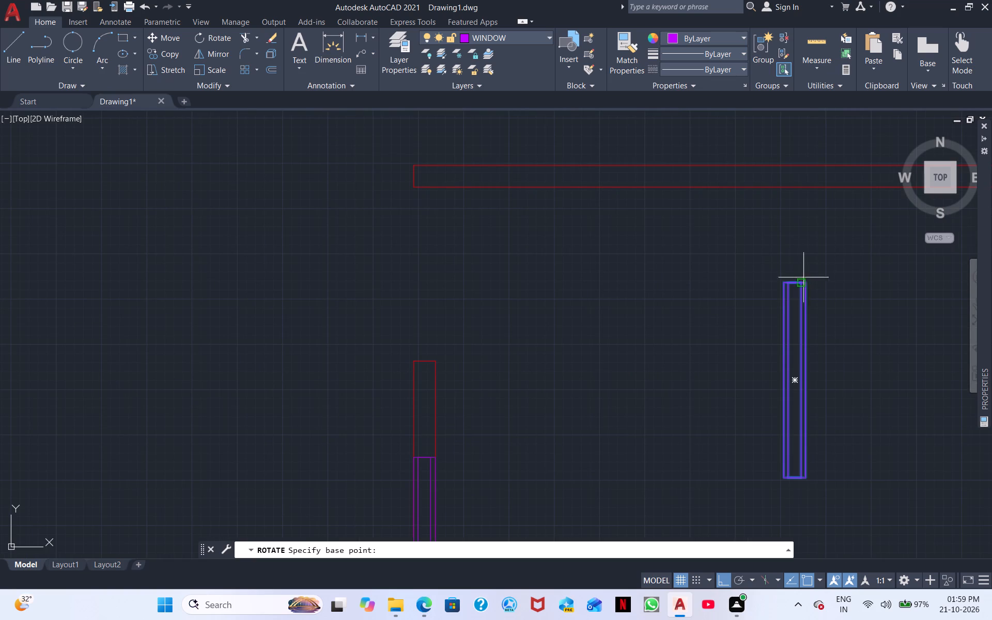
left_click(783, 283)
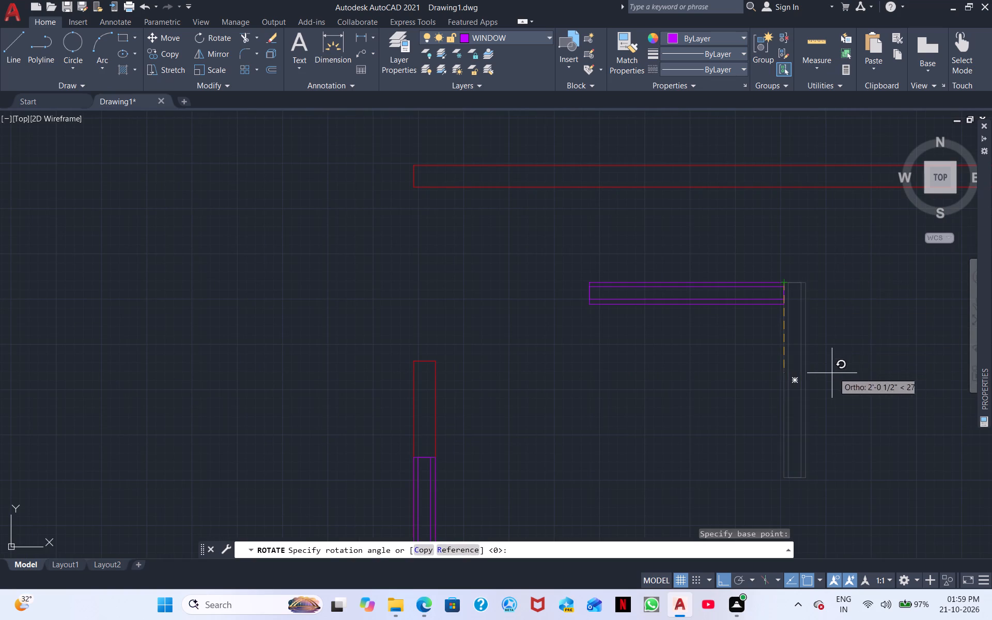
left_click(788, 485)
Copy the horizontal window from its top-edge midpoint about 31'-2" straight down, just below the lower right room's top wall.
scroll(732, 404, "down", 2)
left_click(762, 385)
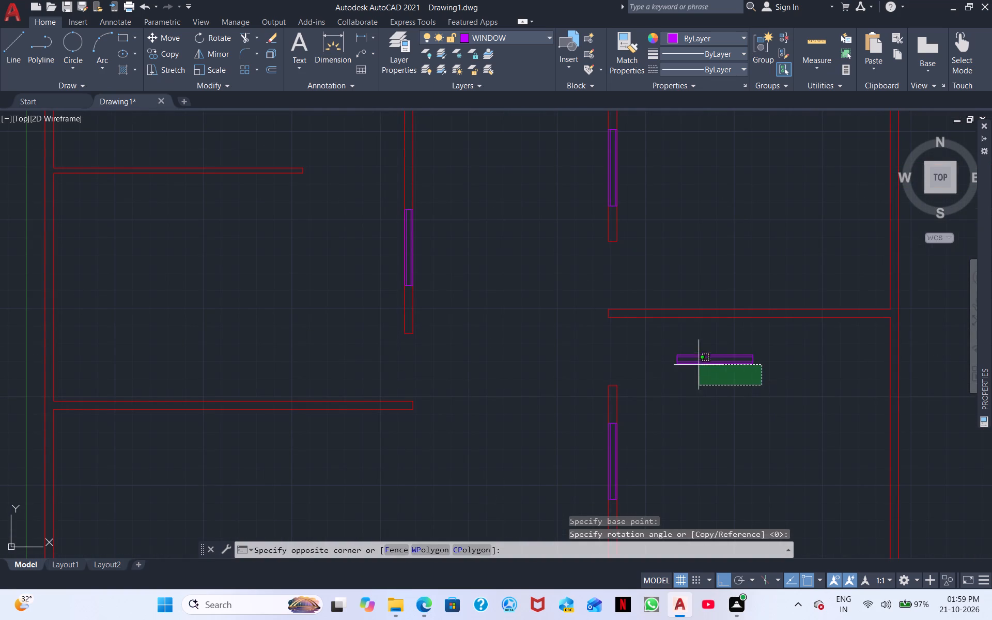
left_click(686, 342)
right_click(685, 342)
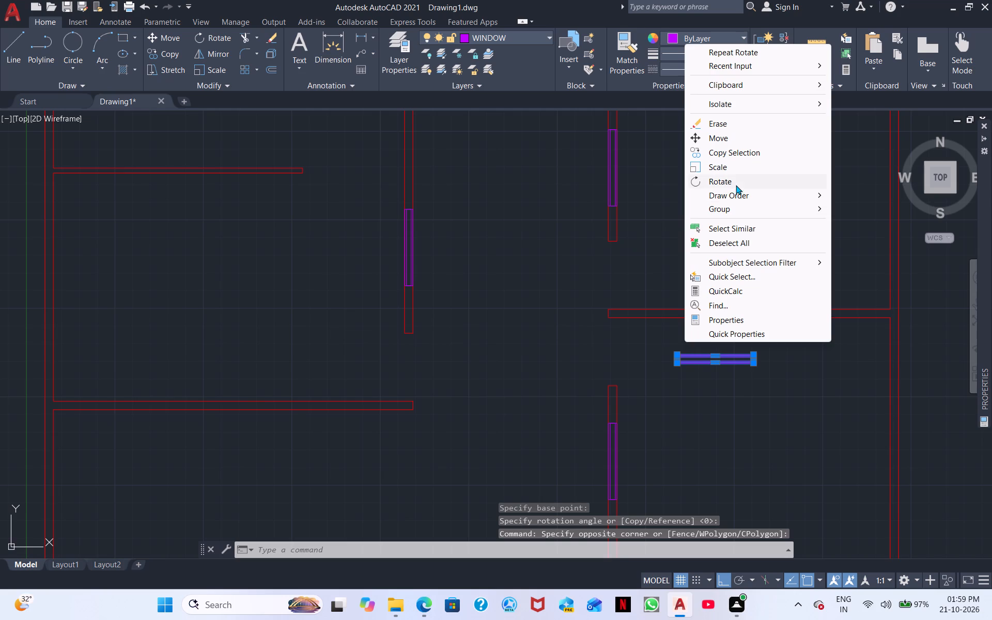
left_click(731, 151)
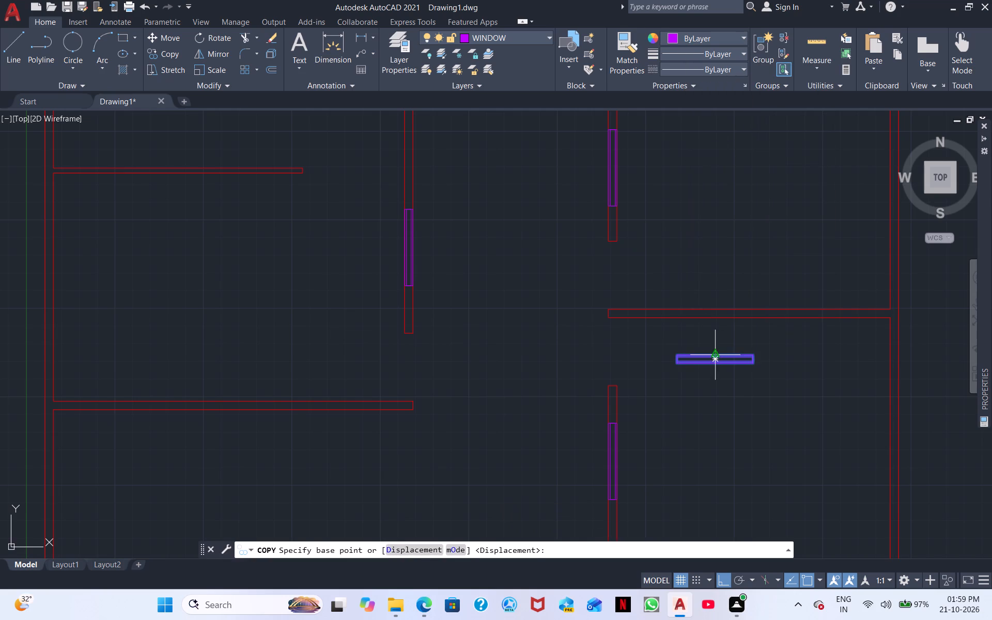
left_click(714, 356)
scroll(991, 0, "up", 1)
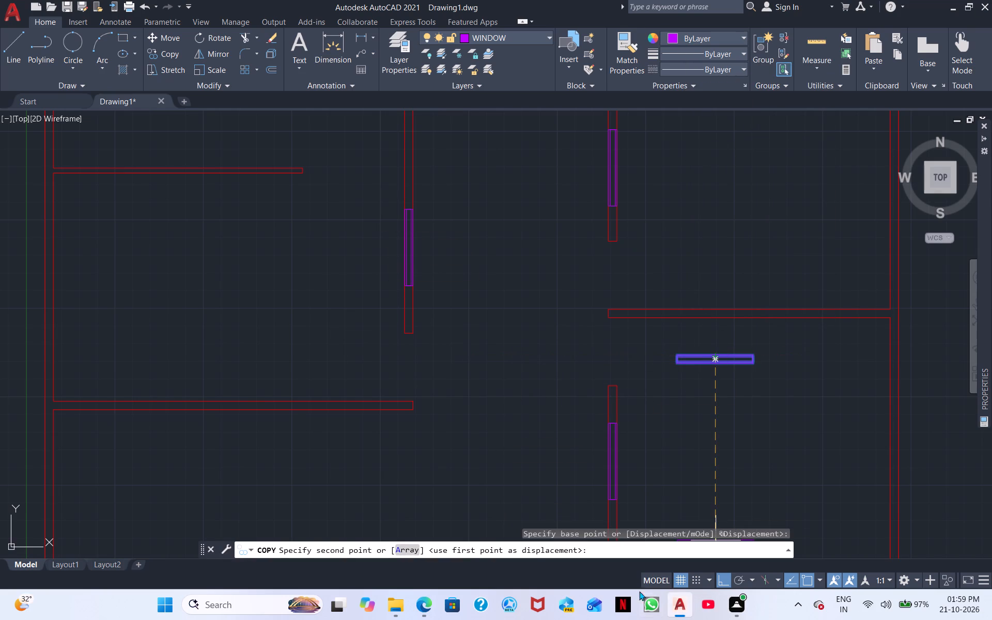
middle_click_drag(719, 619, 825, 467)
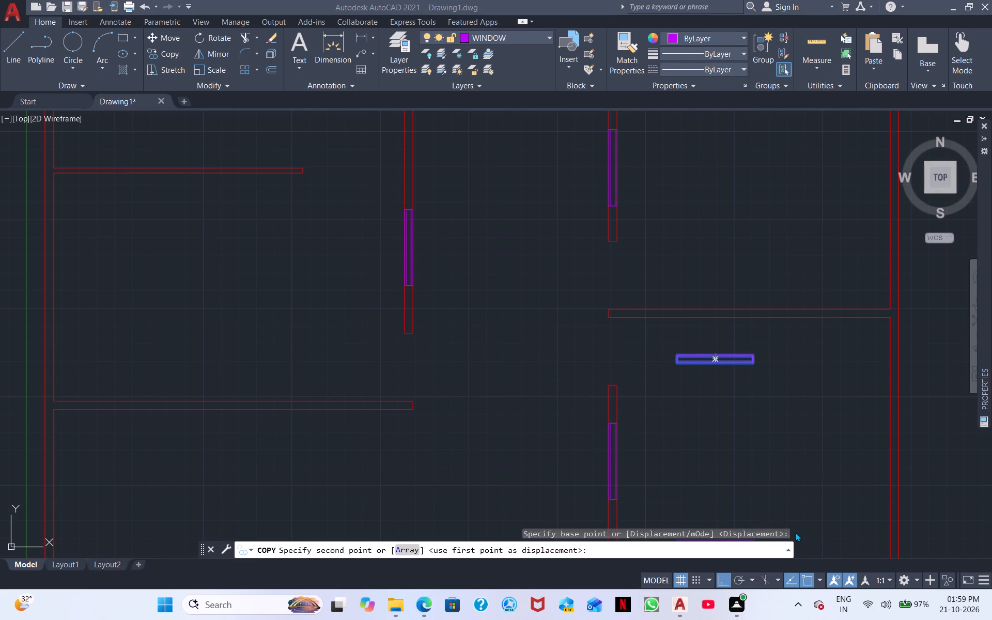
middle_click_drag(725, 612, 893, 472)
scroll(612, 482, "down", 2)
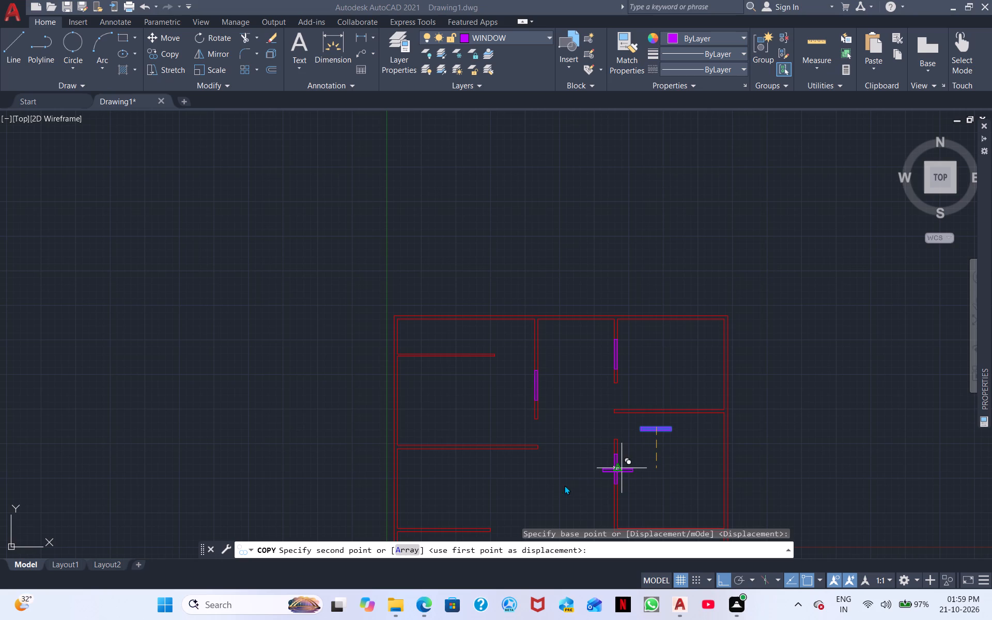
middle_click_drag(560, 486, 653, 323)
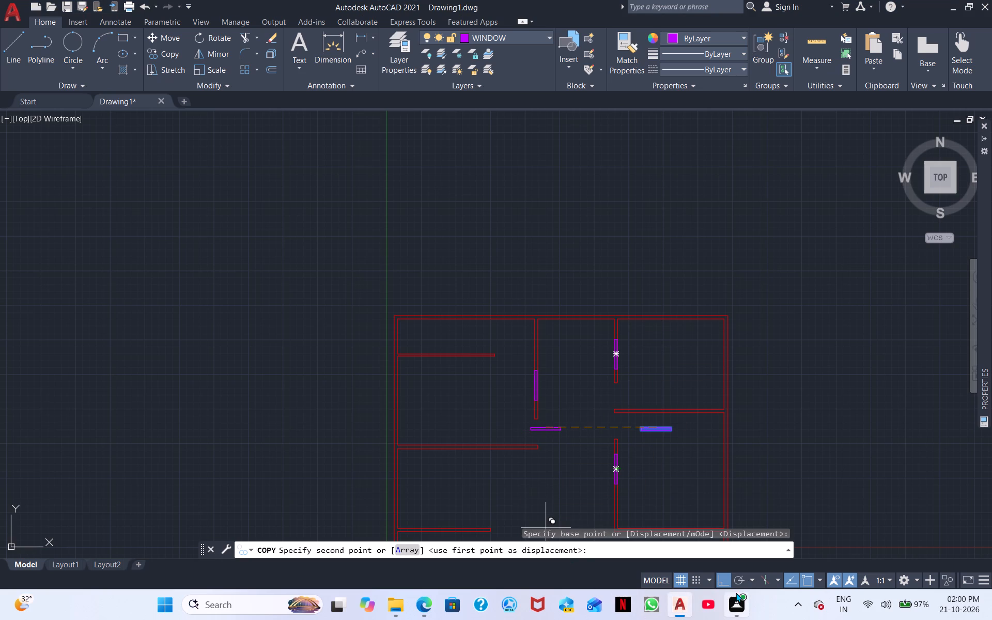
left_click(724, 585)
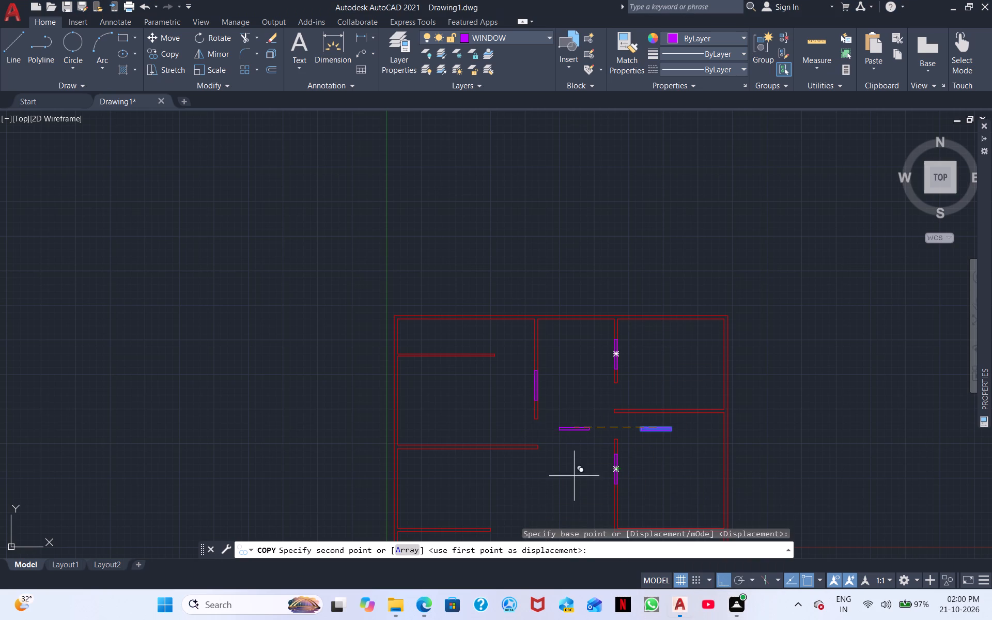
middle_click_drag(615, 478, 677, 383)
scroll(677, 388, "down", 2)
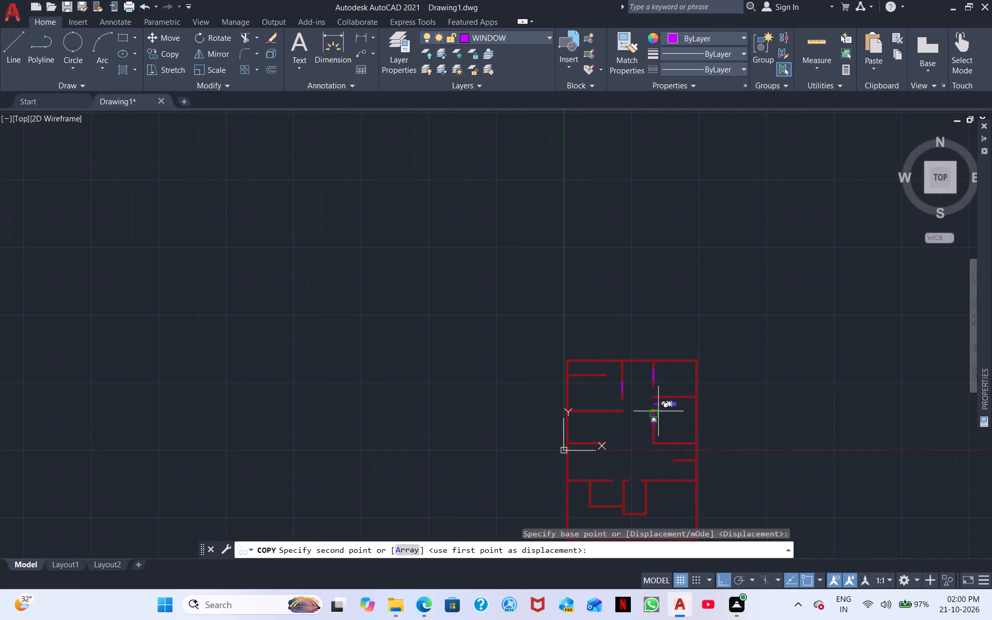
middle_click_drag(656, 413, 637, 225)
scroll(636, 303, "up", 2)
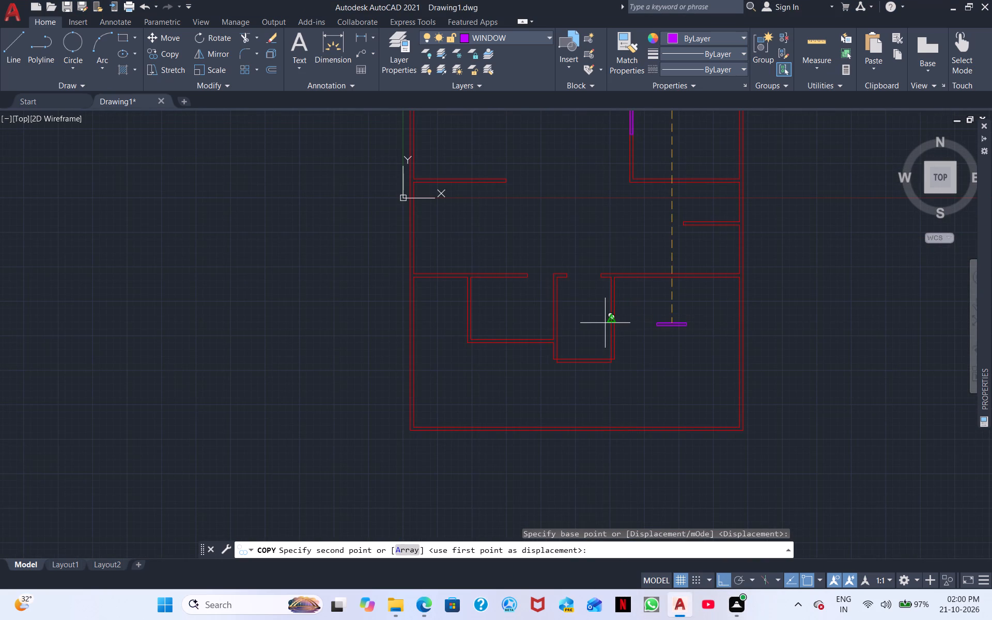
scroll(607, 329, "up", 3)
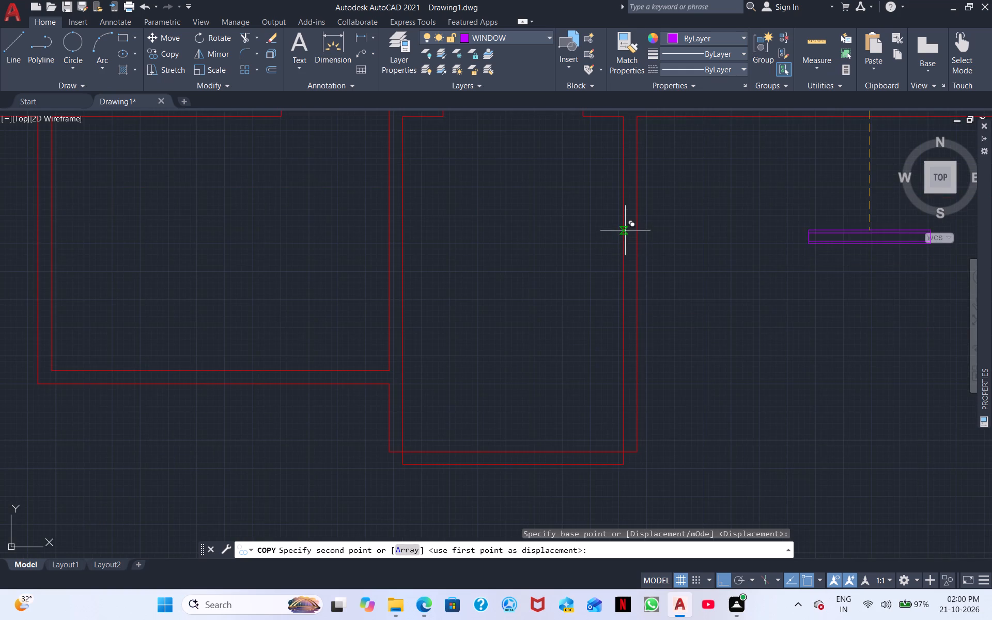
middle_click_drag(632, 238, 591, 415)
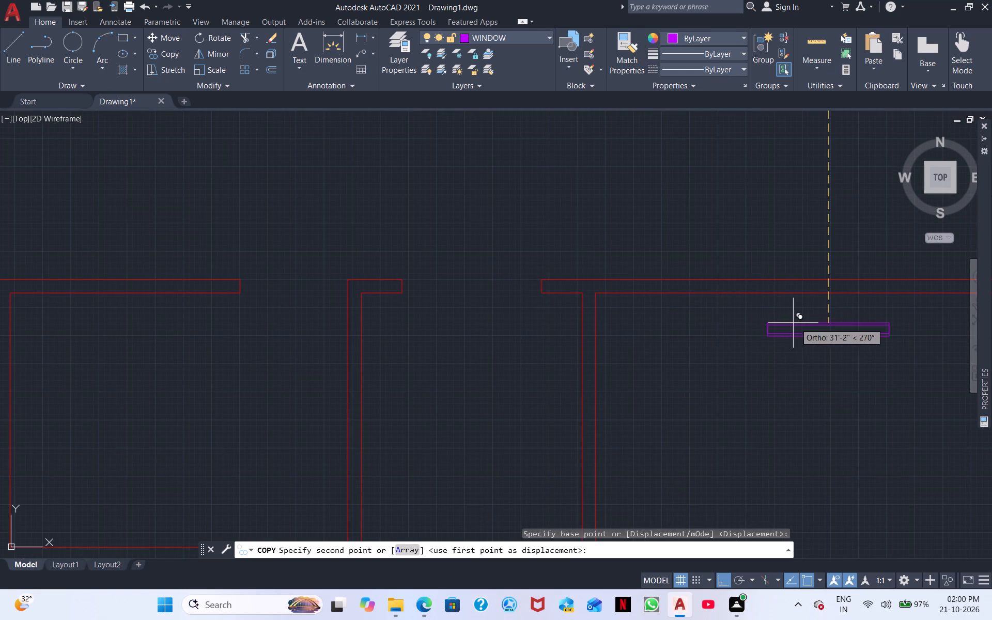
left_click(798, 323)
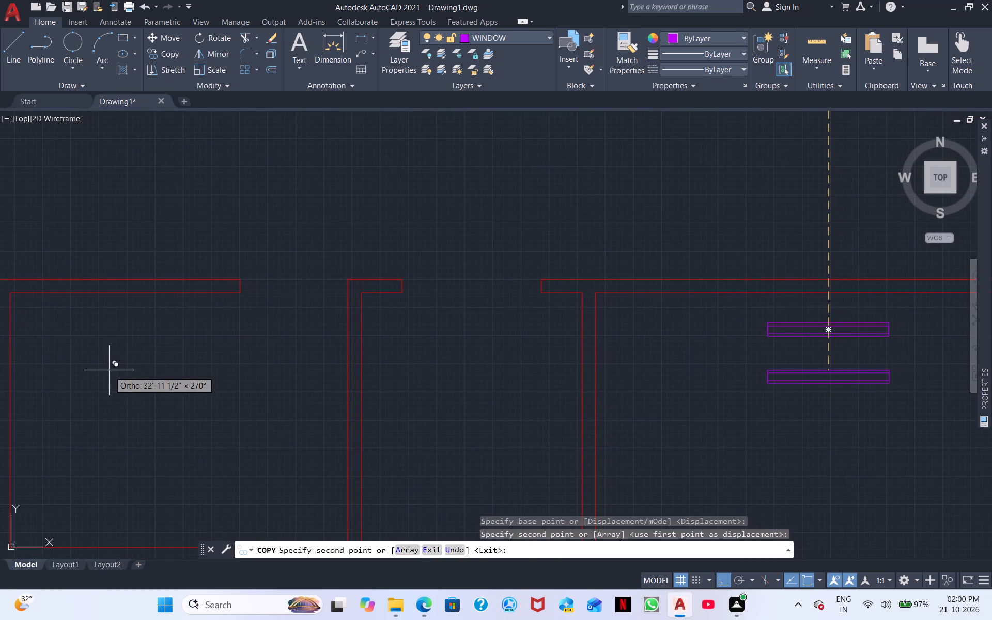
Place another copy of the horizontal window about 32'-11 1/2" straight down from the base point, just below the previous copy.
left_click(109, 370)
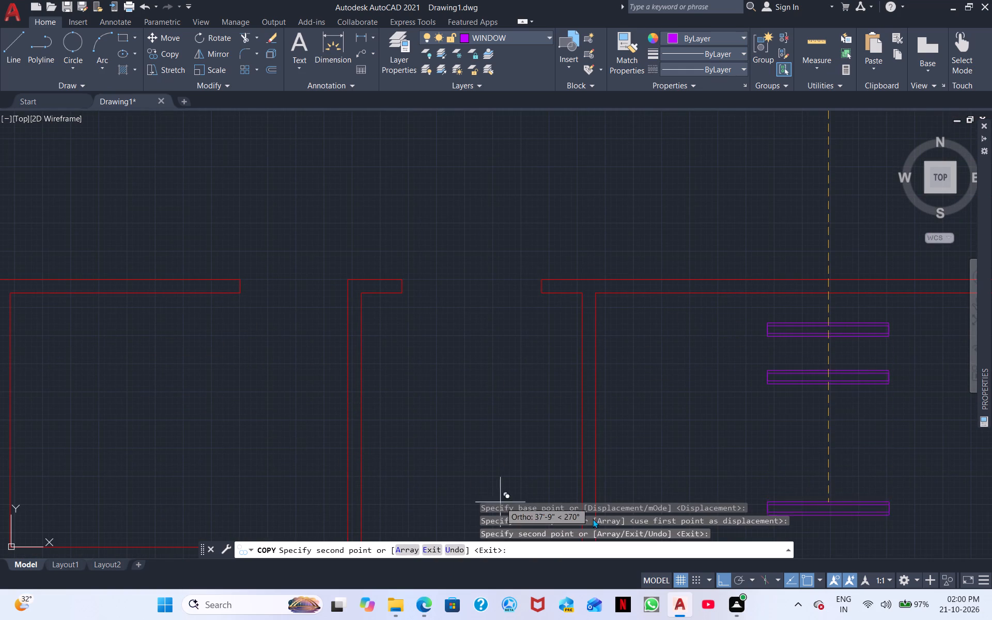
right_click(777, 437)
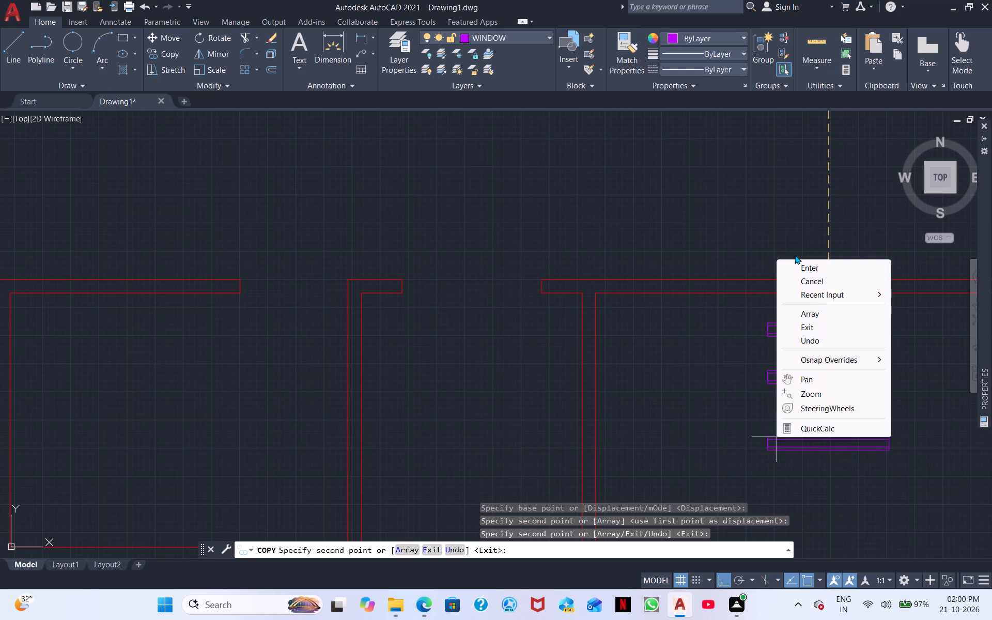
left_click(809, 275)
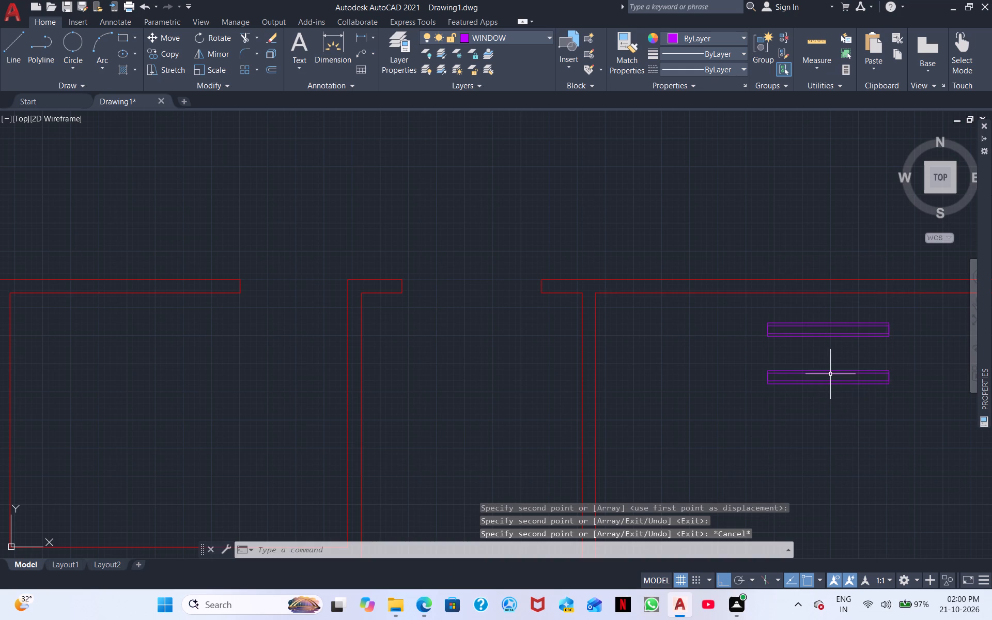
Move the lower of the two horizontal windows straight left from the lower right room into the enclosed room left of the central passage.
left_click(872, 394)
left_click(770, 358)
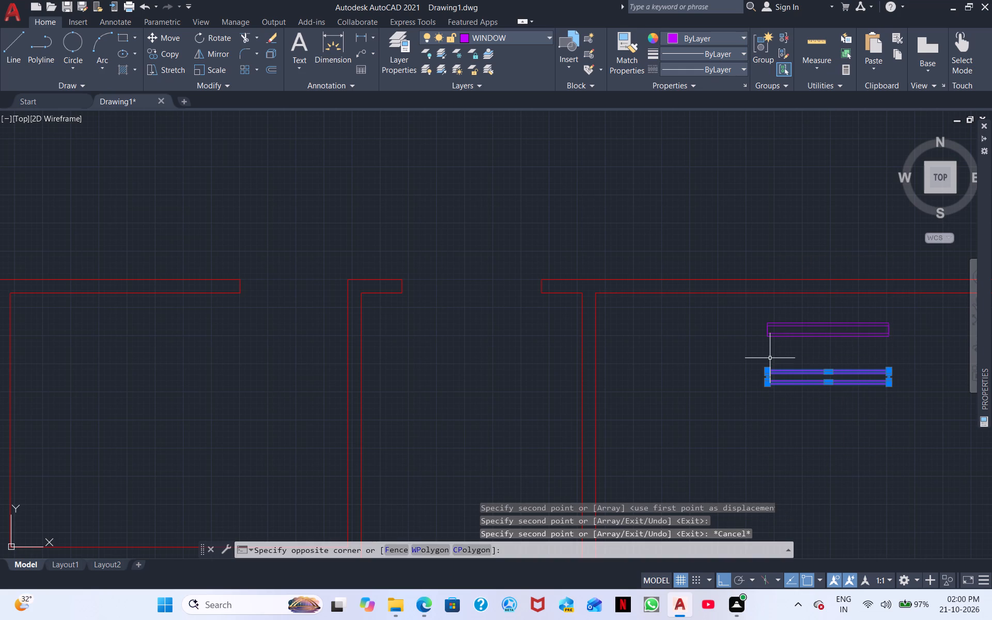
right_click(770, 358)
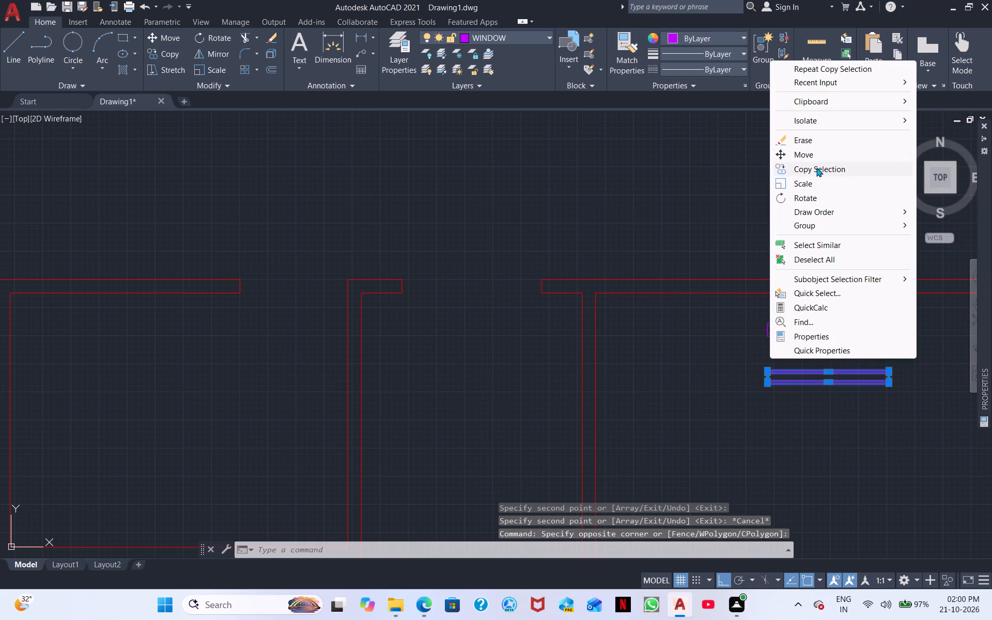
left_click(819, 158)
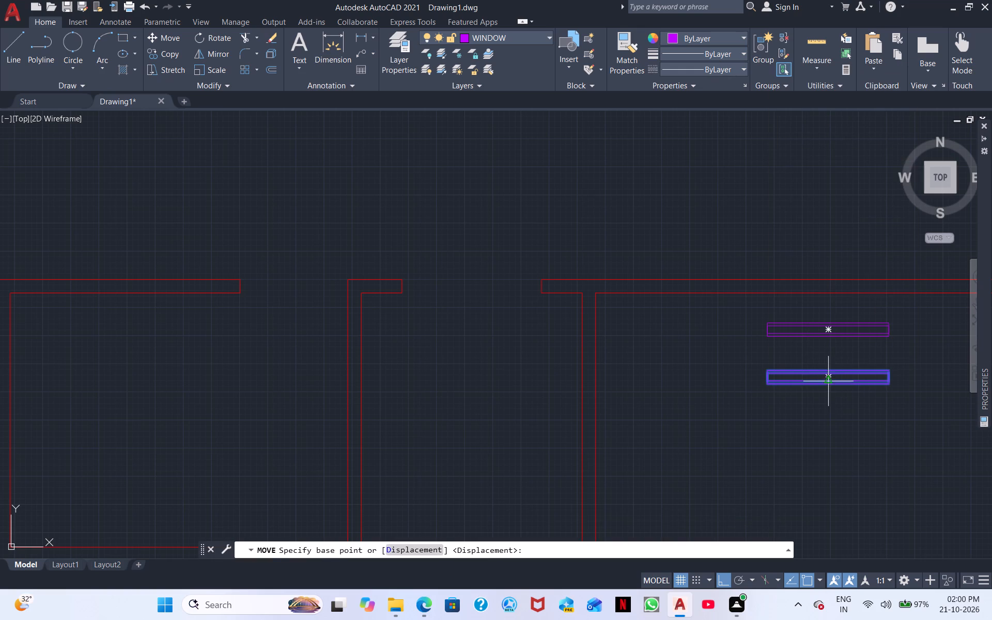
left_click(826, 380)
left_click(115, 458)
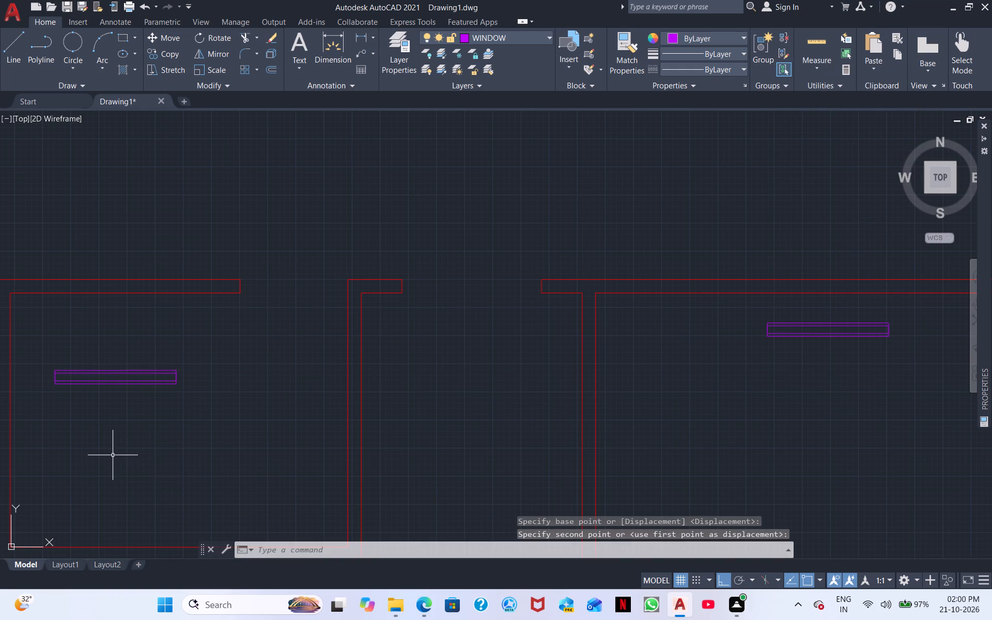
Copy that horizontal window straight left across the dividing wall into the leftmost lower room.
middle_click_drag(116, 454, 590, 389)
left_click_drag(640, 363, 615, 345)
left_click(544, 274)
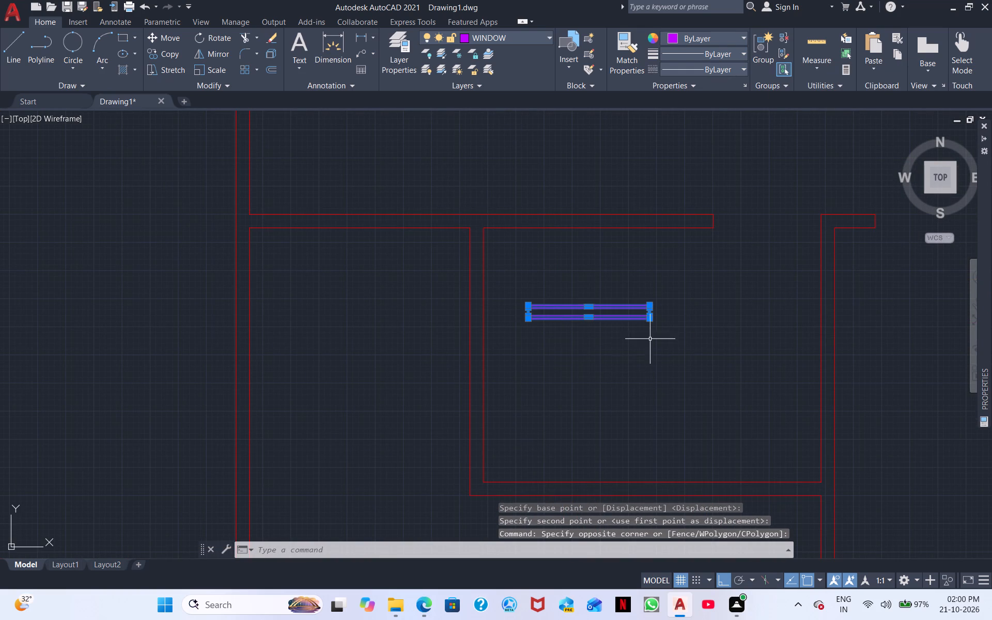
scroll(661, 330, "up", 3)
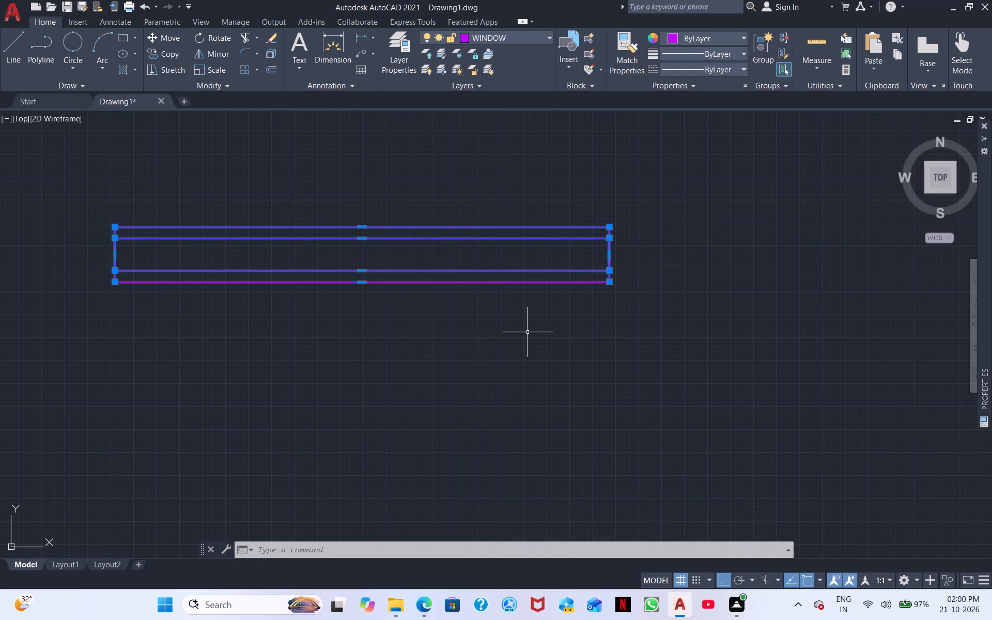
scroll(524, 337, "down", 2)
left_click(505, 341)
left_click(408, 243)
right_click(408, 247)
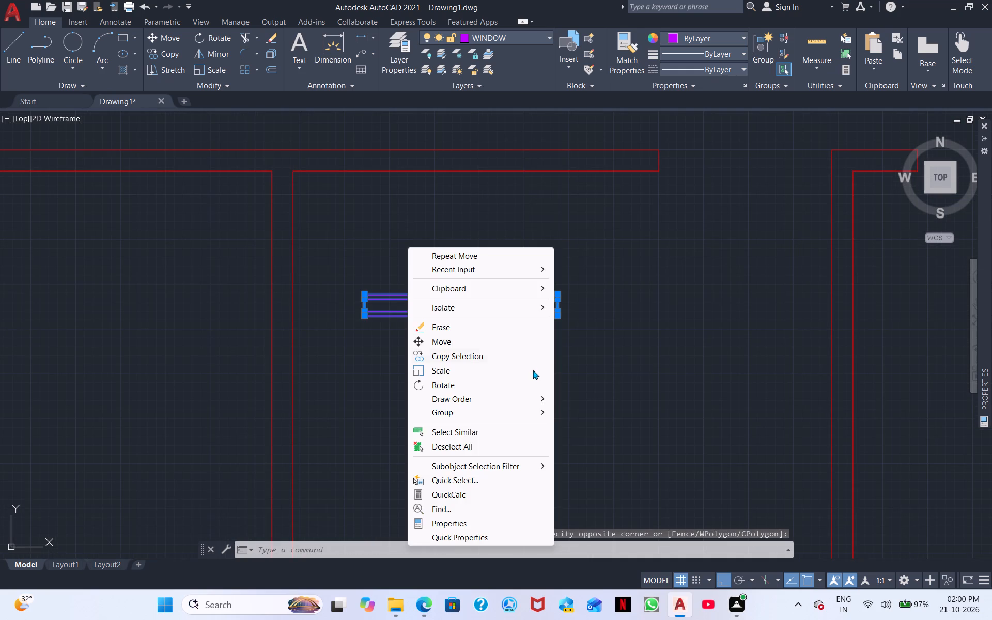
left_click(463, 360)
left_click(458, 310)
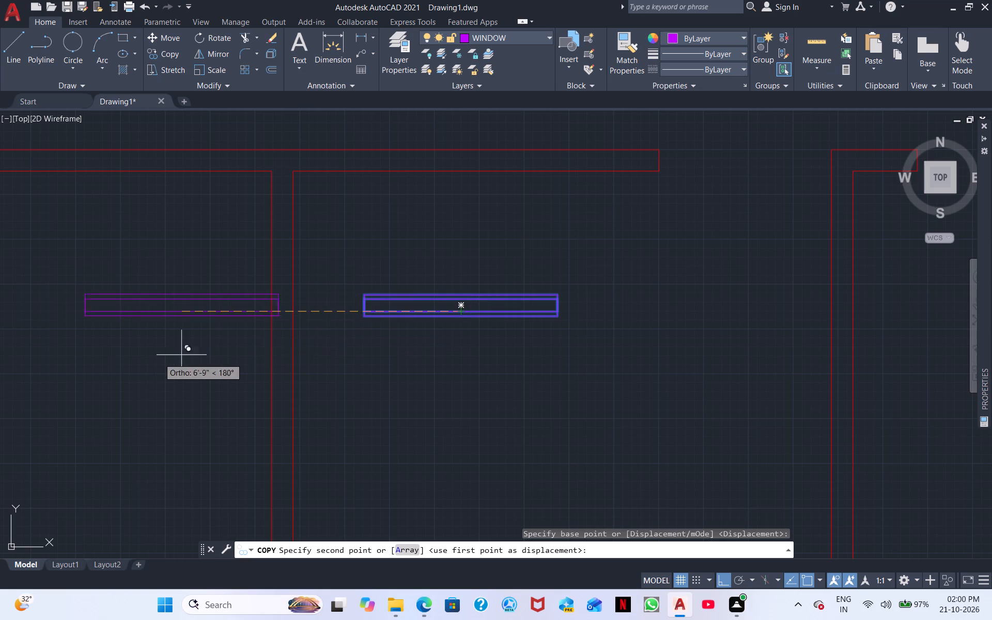
double_click(37, 342)
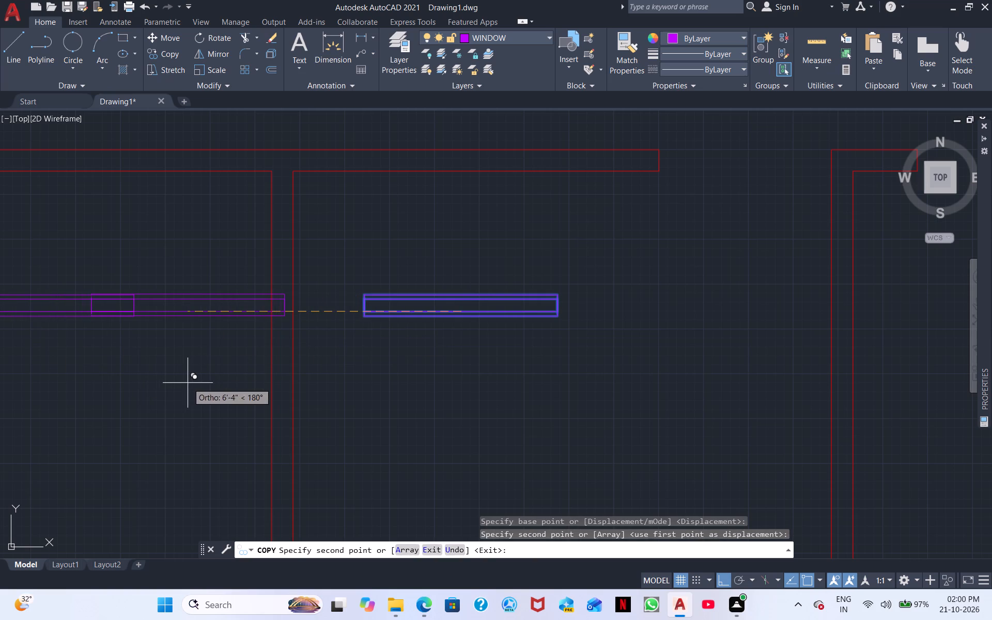
right_click(188, 383)
left_click(249, 401)
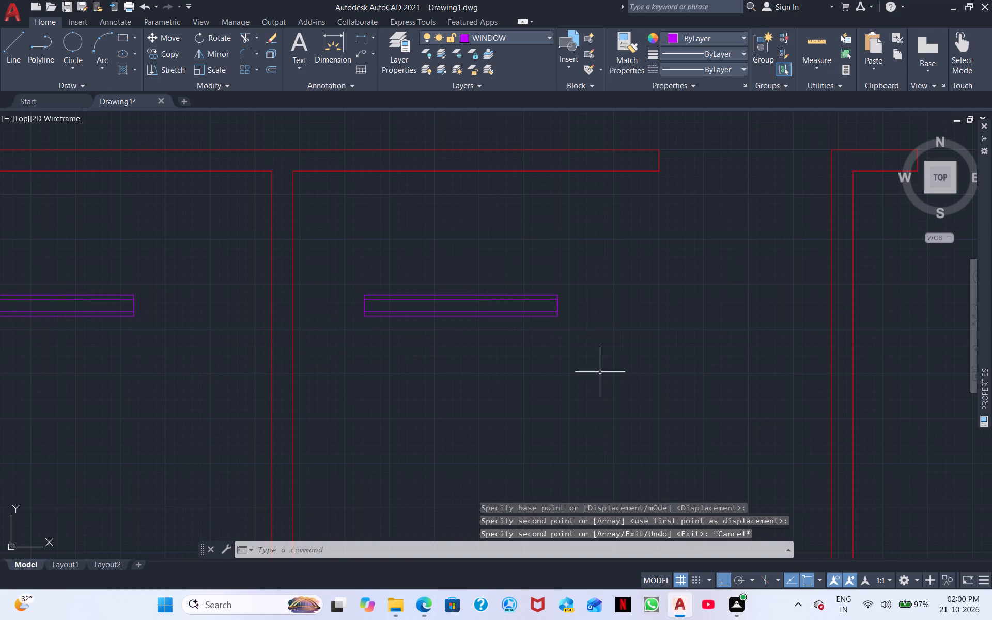
Move the original window in the enclosed room straight up by its upper-left corner so it sits within that room's top wall.
left_click(597, 364)
left_click(359, 246)
right_click(361, 249)
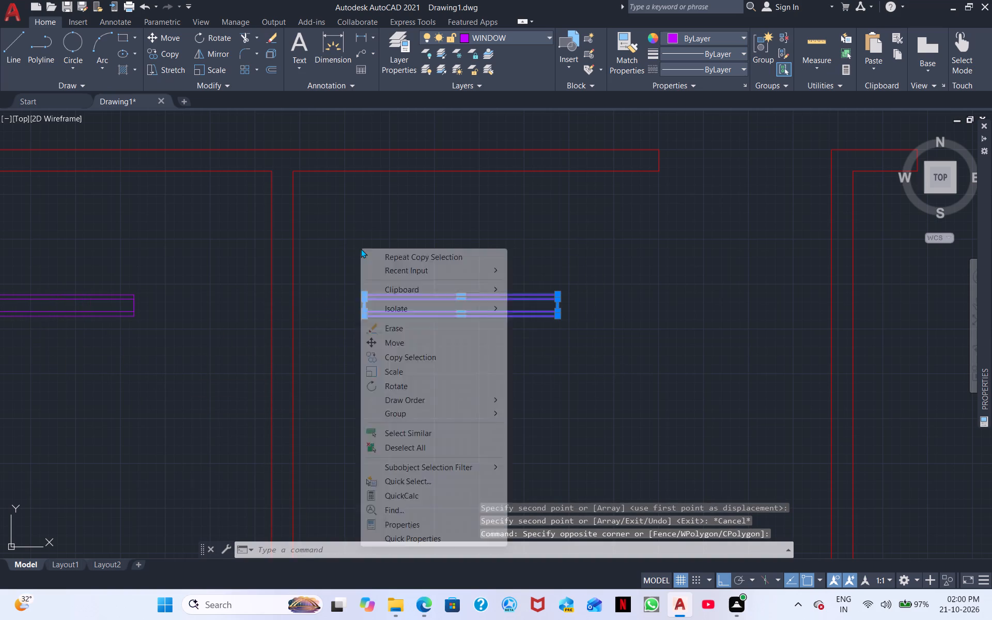
left_click(397, 343)
scroll(380, 330, "up", 3)
middle_click_drag(368, 352, 422, 498)
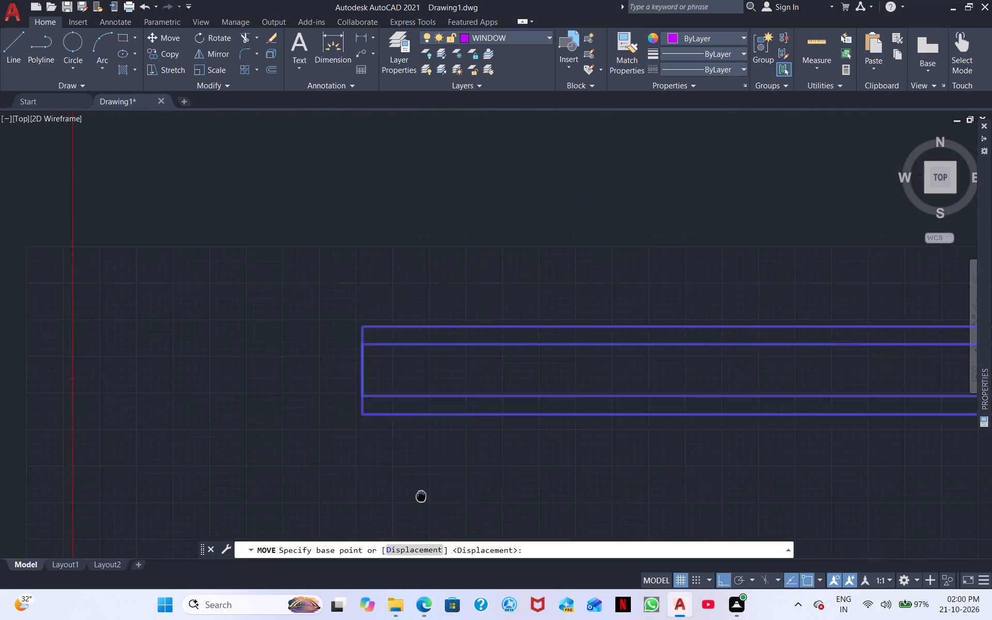
middle_click_drag(422, 498, 427, 511)
left_click(371, 343)
scroll(376, 330, "down", 1)
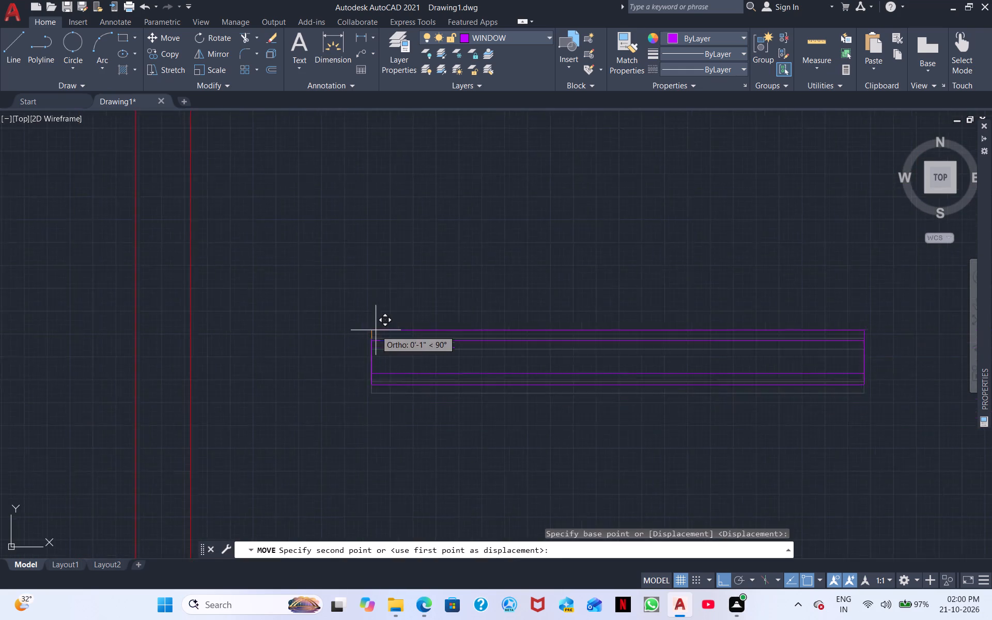
scroll(376, 330, "down", 2)
middle_click_drag(376, 302, 350, 413)
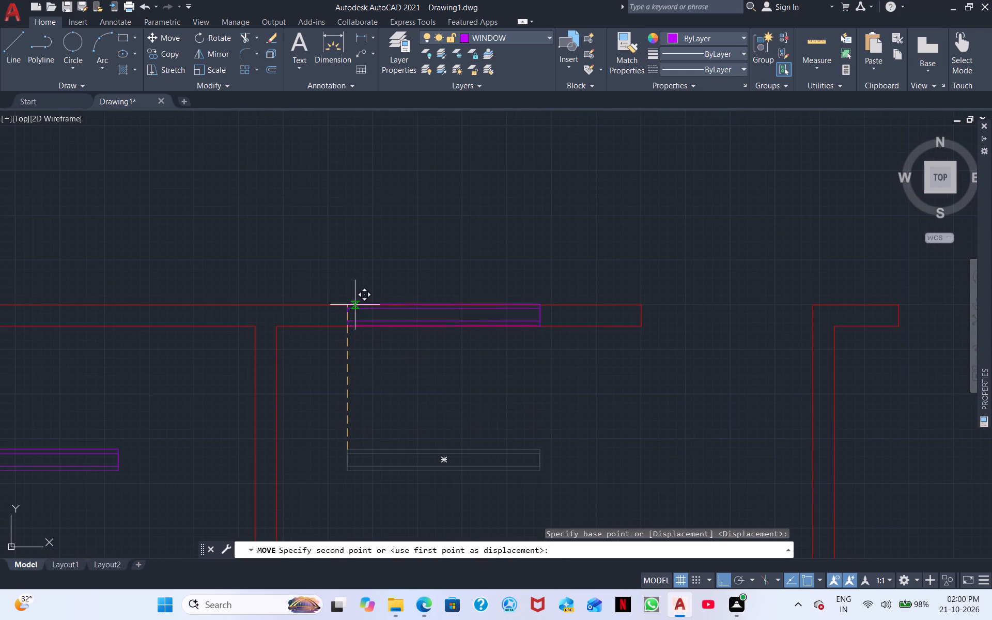
left_click(351, 305)
Move the lower right room's horizontal window straight up by its upper-left corner so it sits within that room's top wall.
scroll(461, 386, "down", 2)
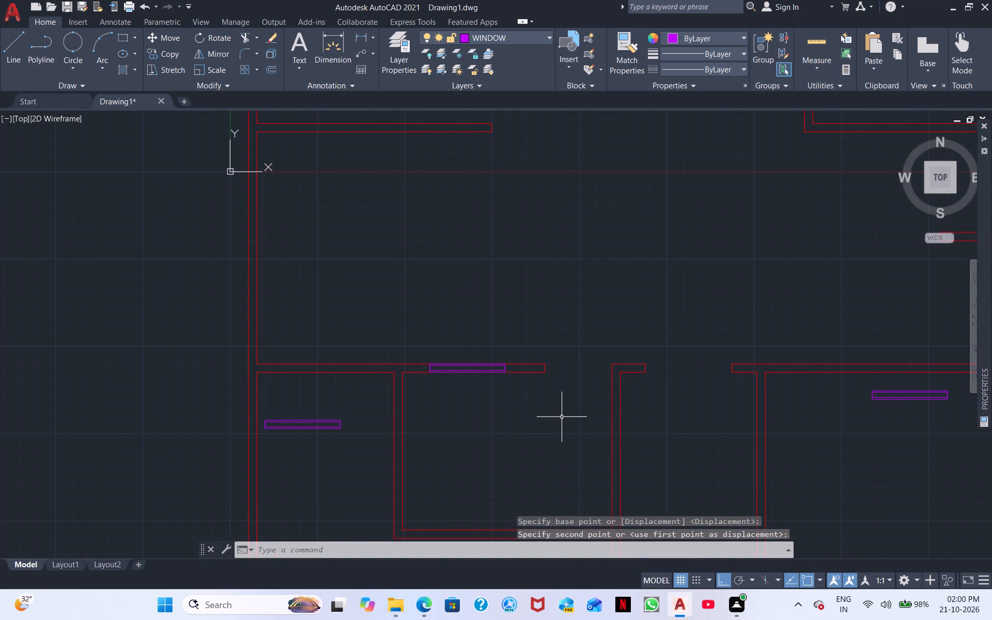
middle_click_drag(561, 417, 295, 373)
left_click(662, 383)
left_click(596, 338)
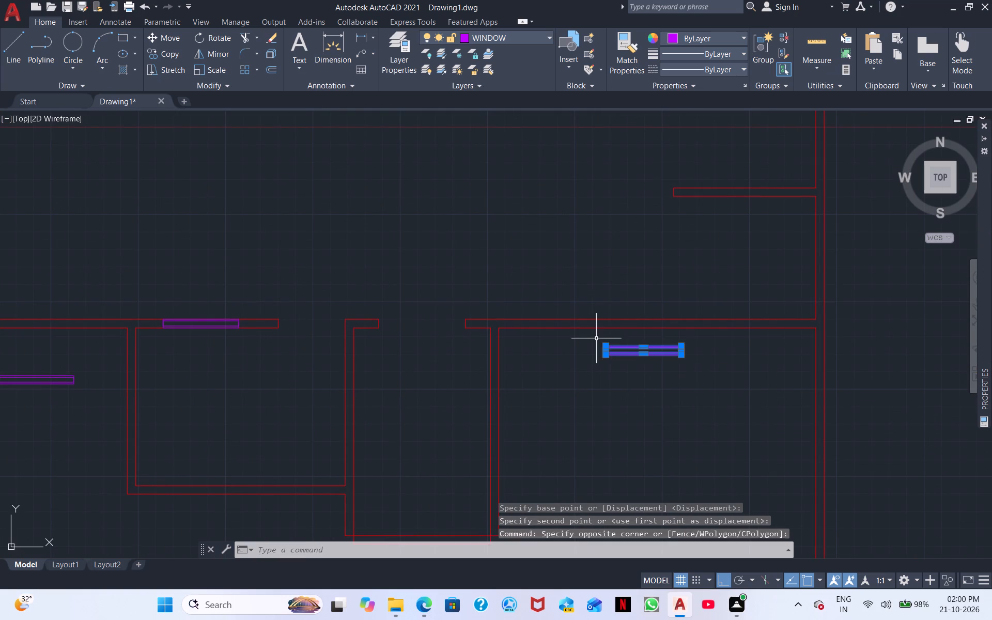
right_click_drag(594, 342, 593, 348)
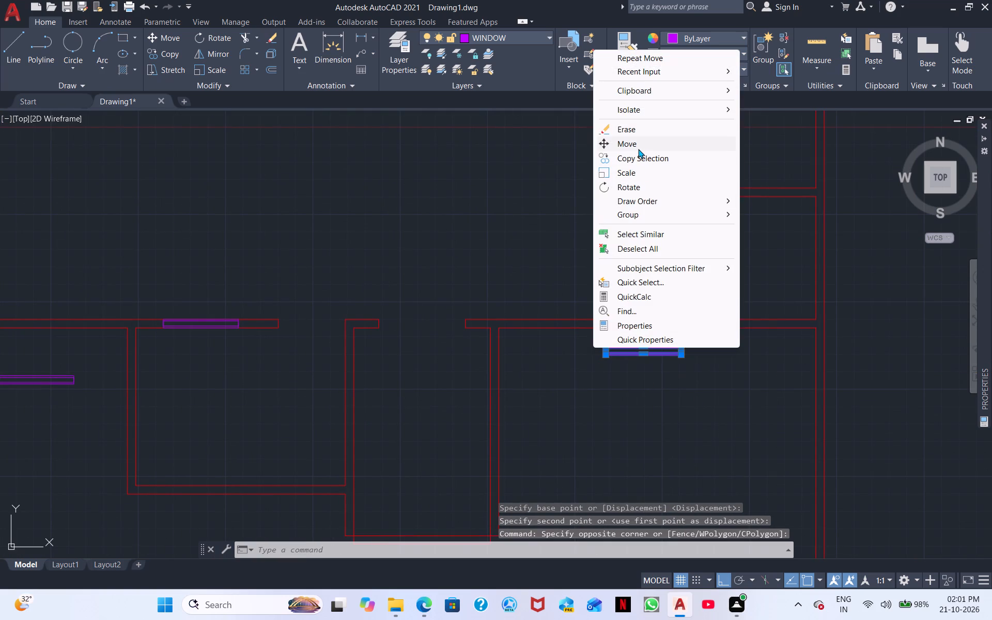
left_click(638, 149)
scroll(530, 343, "up", 2)
middle_click_drag(640, 348, 450, 430)
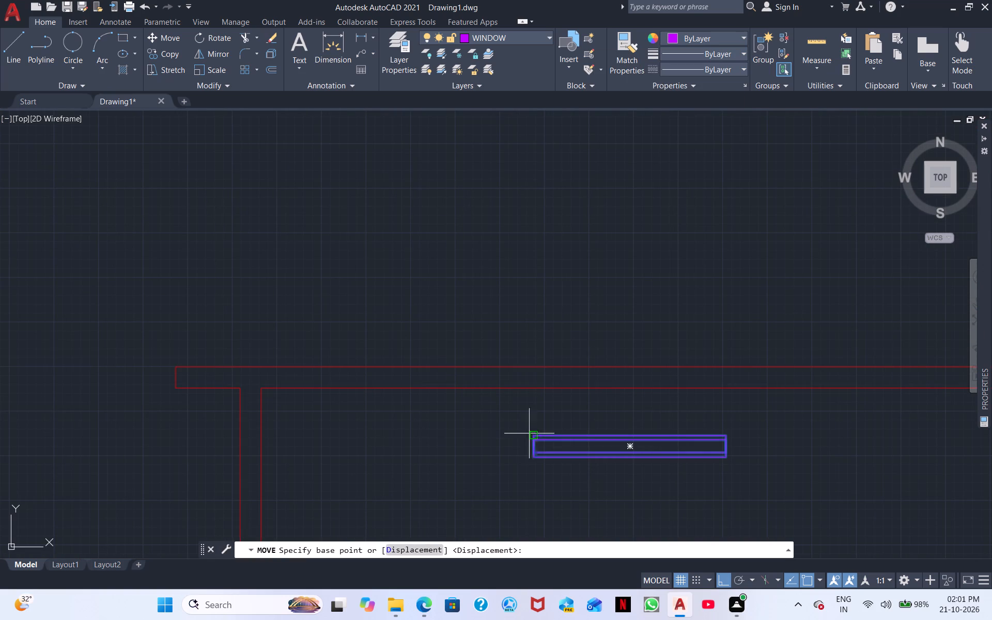
left_click(534, 437)
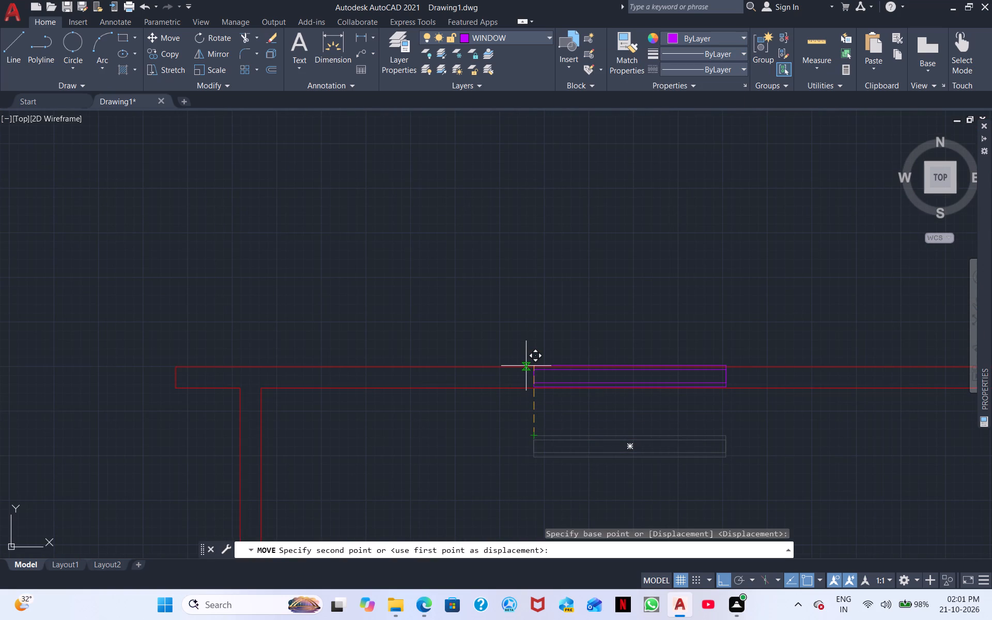
left_click(530, 366)
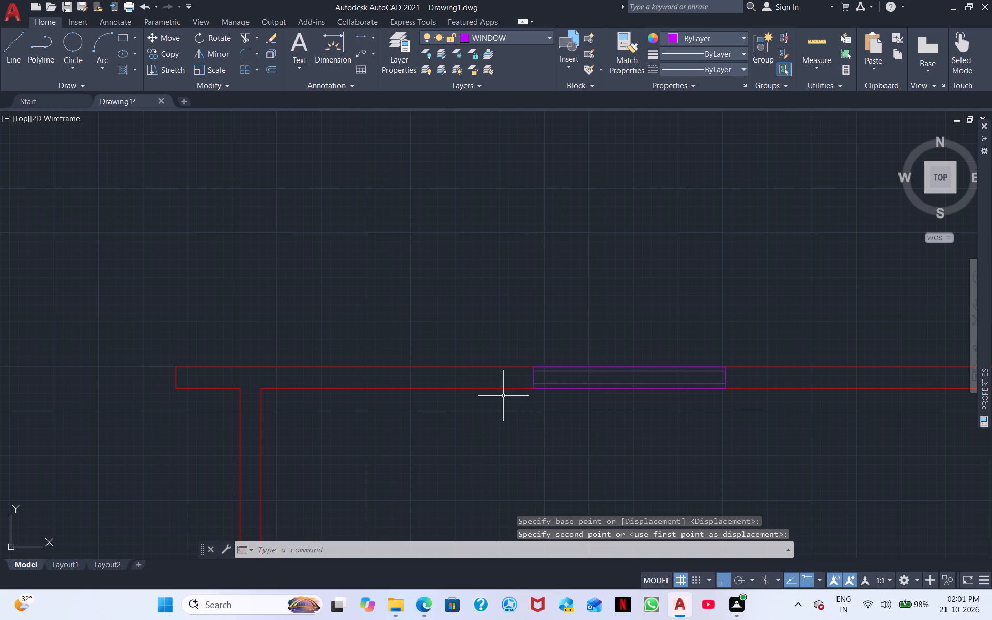
Move the leftmost lower room's window straight up by its lower-right corner so it sits within that room's top wall.
scroll(446, 482, "down", 2)
middle_click_drag(450, 488, 765, 461)
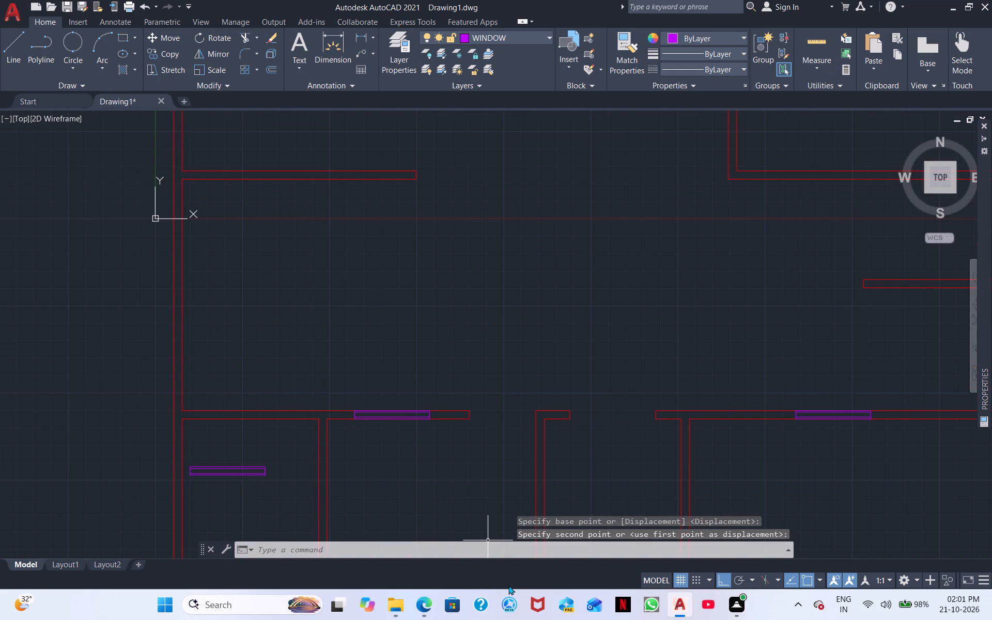
middle_click_drag(416, 468, 597, 482)
scroll(441, 513, "up", 2)
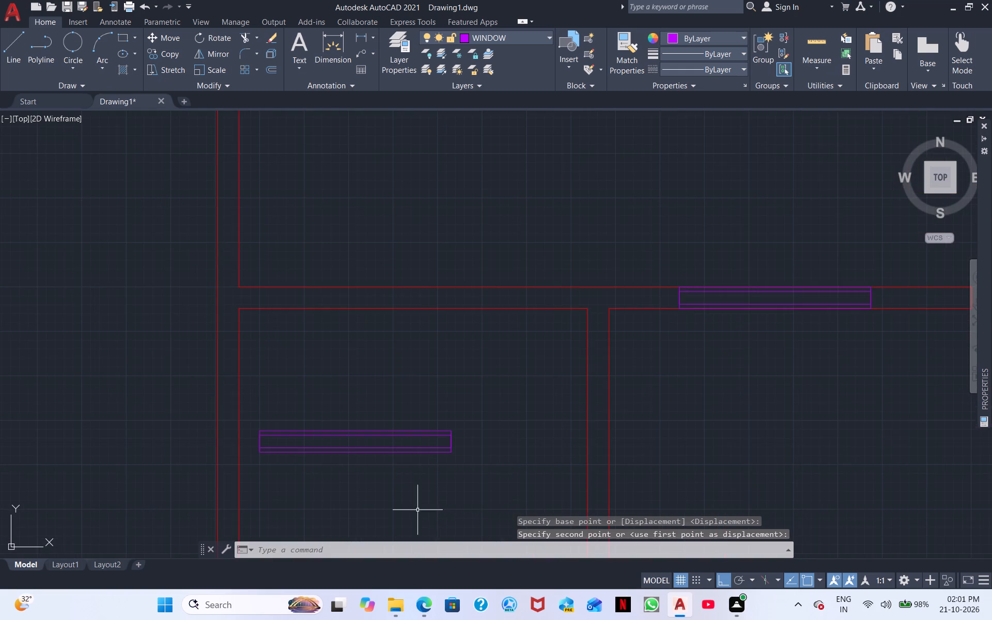
middle_click_drag(459, 524, 559, 530)
left_click(541, 484)
left_click(395, 426)
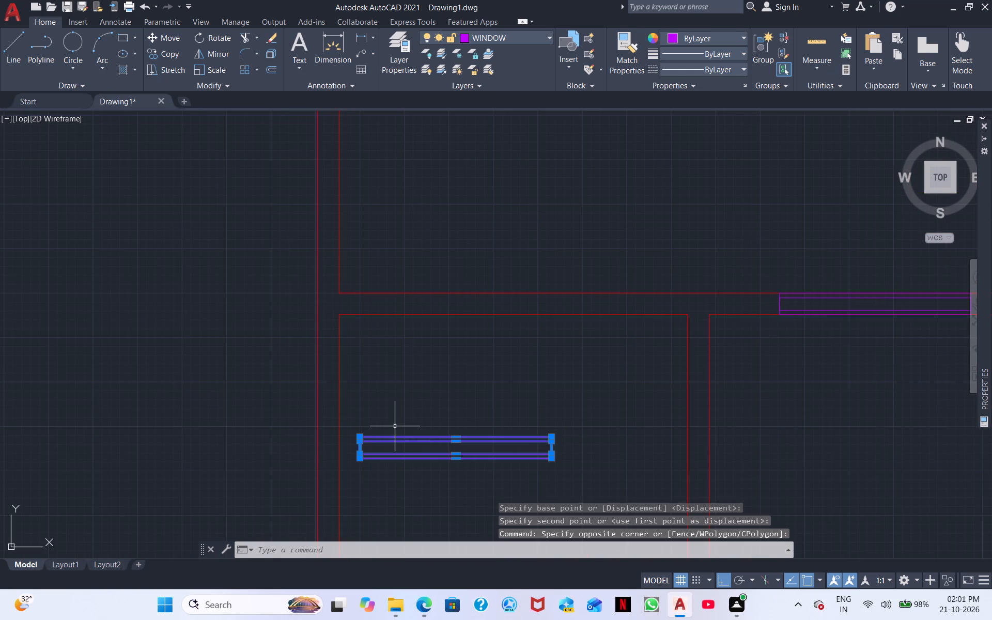
right_click(394, 426)
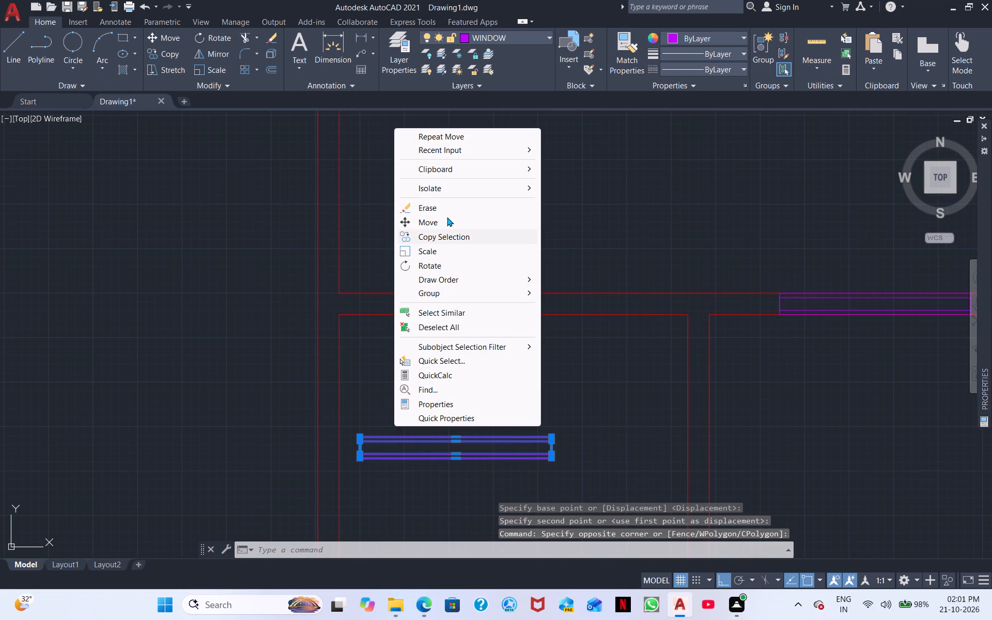
left_click(447, 217)
left_click(550, 462)
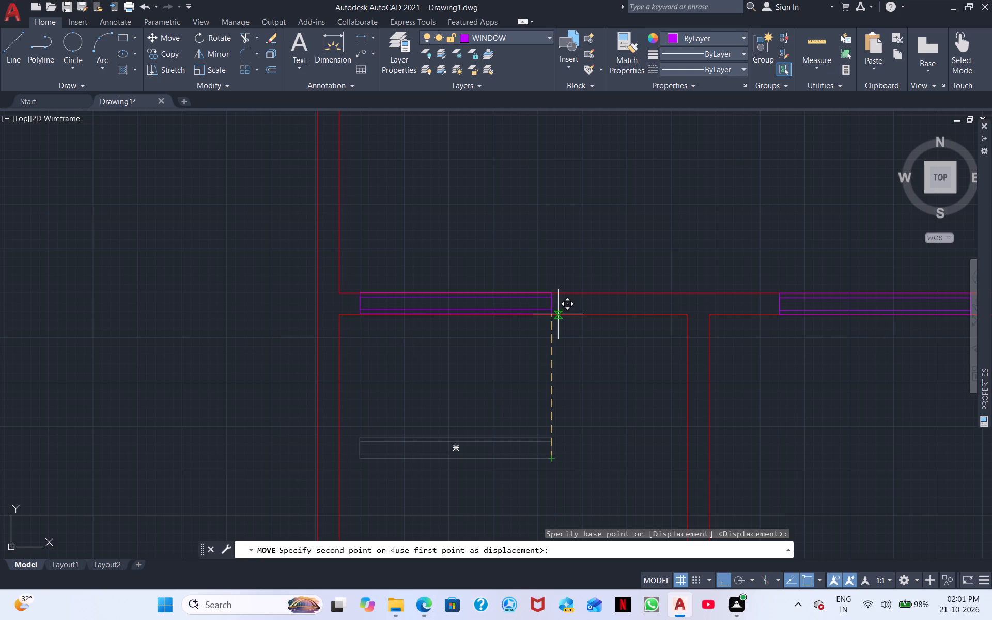
scroll(567, 317, "up", 2)
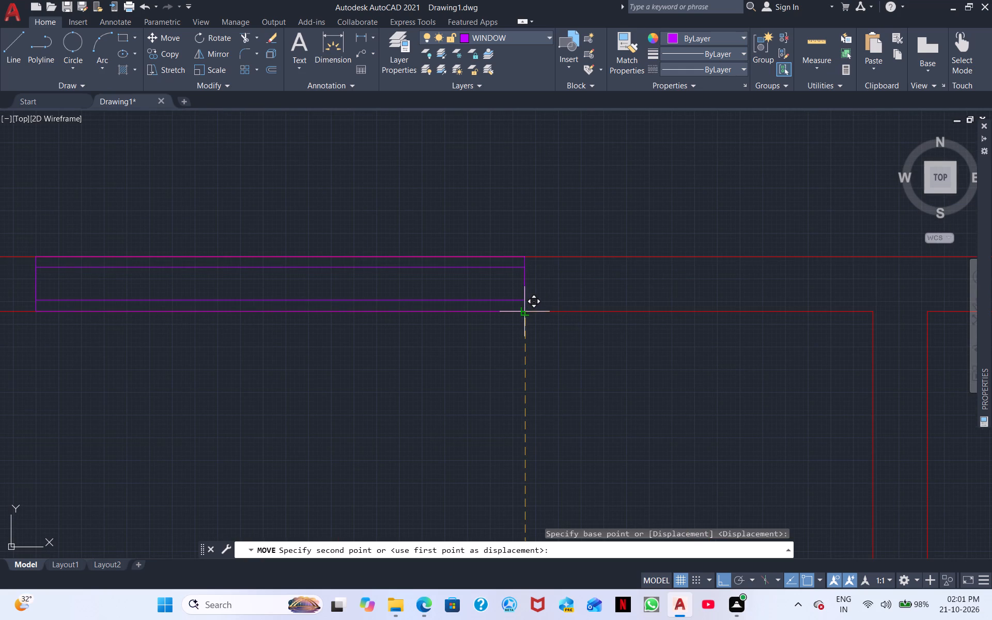
left_click(523, 312)
Shorten the leftmost lower room's window by stretching the right ends of both its rectangles left by about a quarter of its length.
left_click(539, 306)
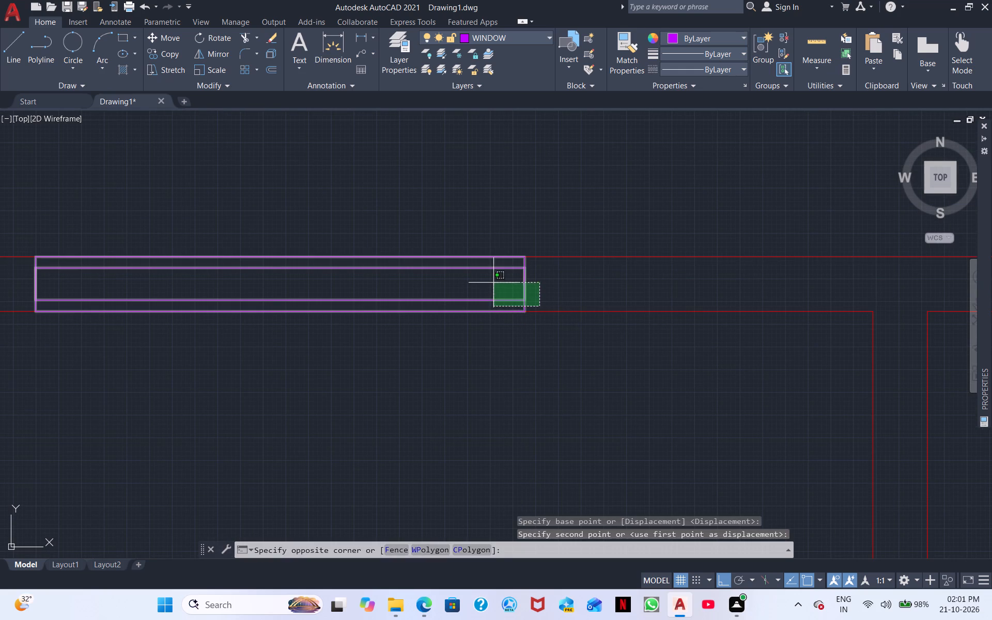
left_click(507, 266)
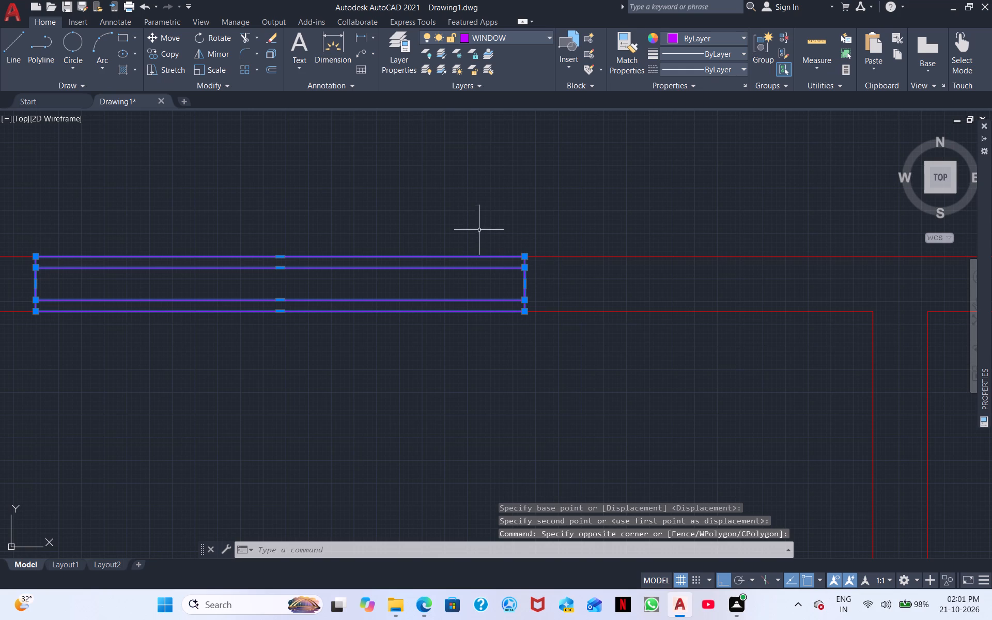
left_click(526, 285)
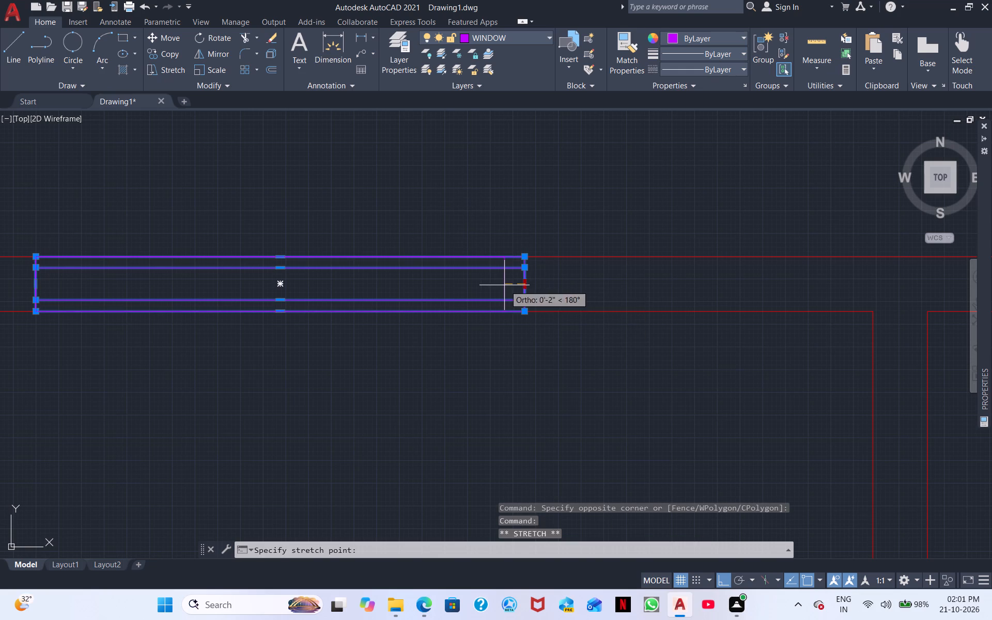
left_click(394, 284)
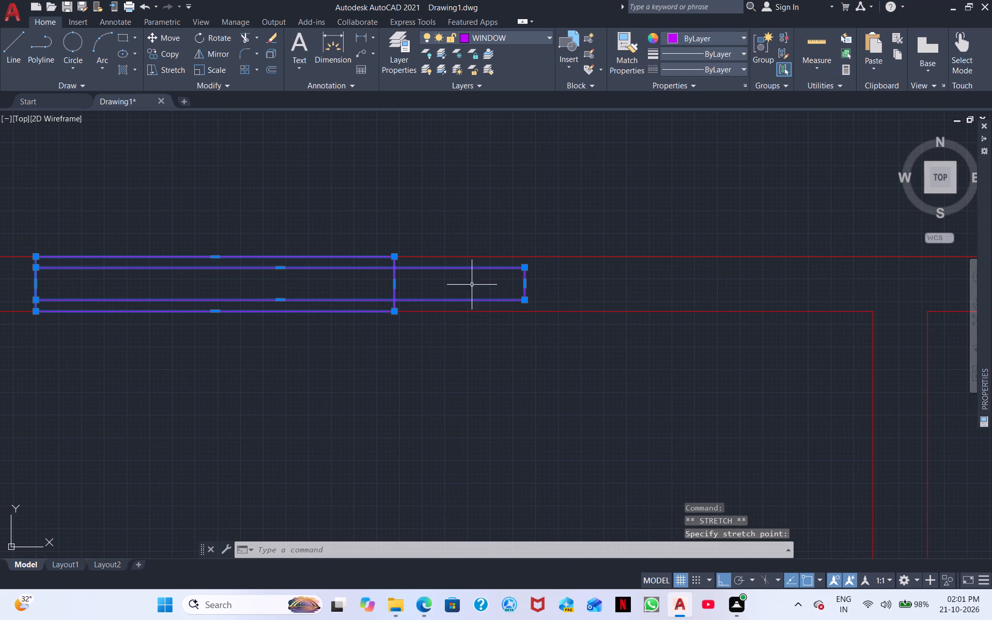
left_click(526, 281)
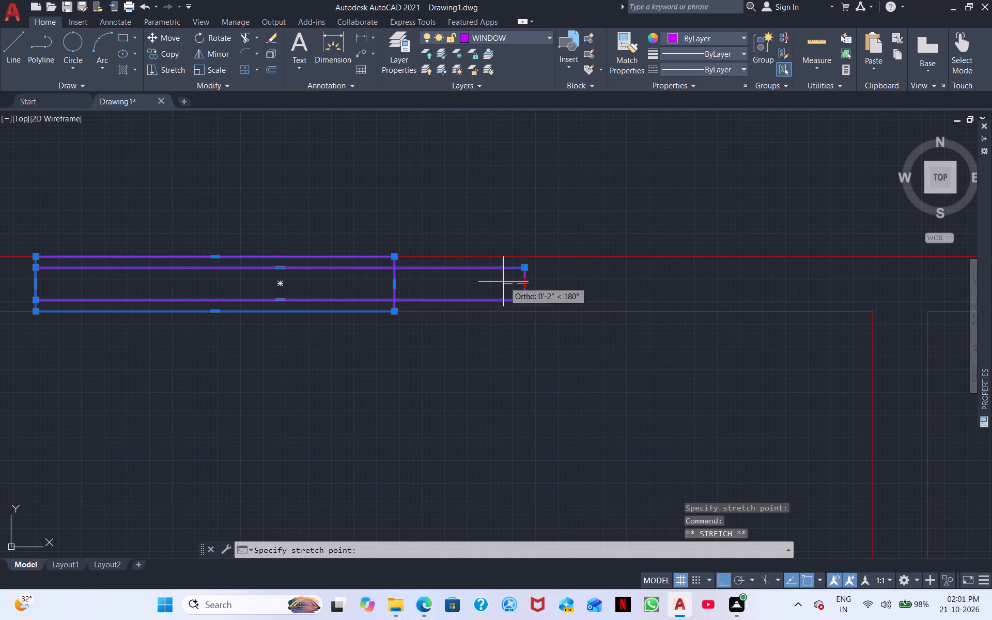
left_click(394, 283)
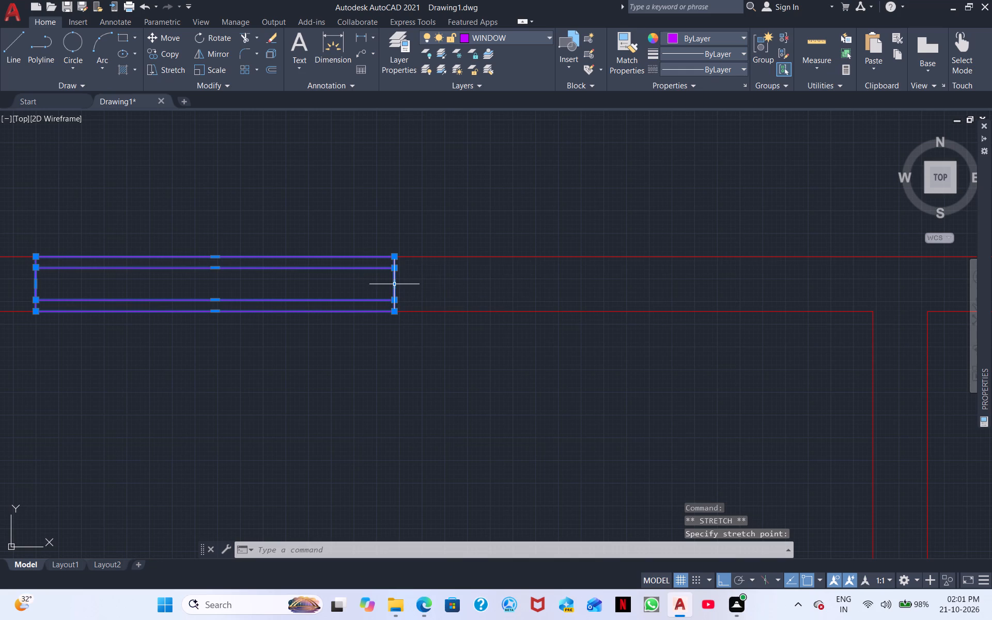
Move the leftmost lower room's window horizontally from its center to about the middle of that room's top wall.
scroll(456, 290, "down", 3)
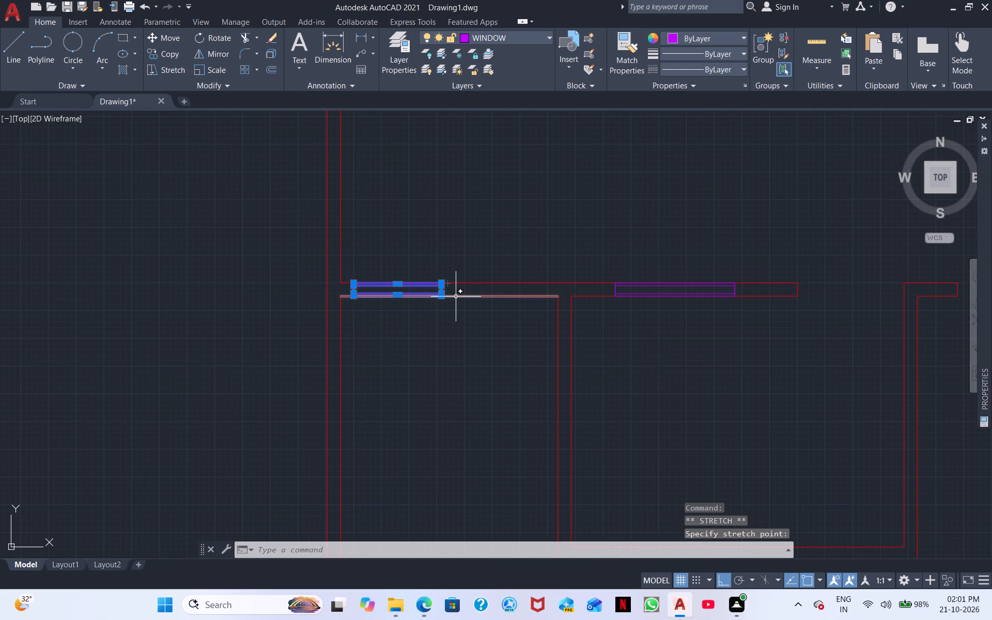
scroll(456, 297, "up", 3)
left_click(412, 284)
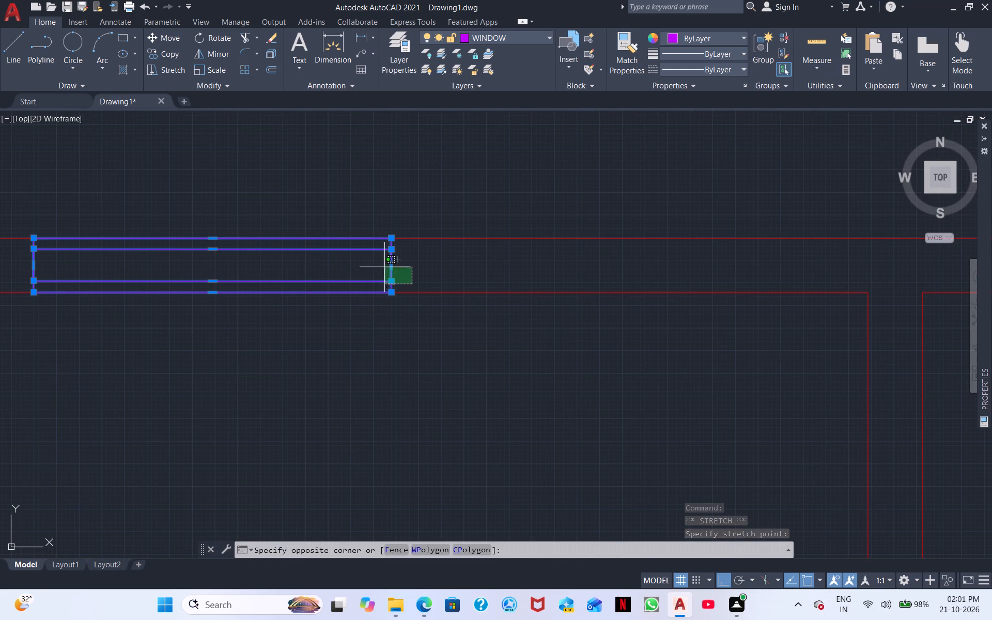
left_click(378, 250)
right_click(378, 250)
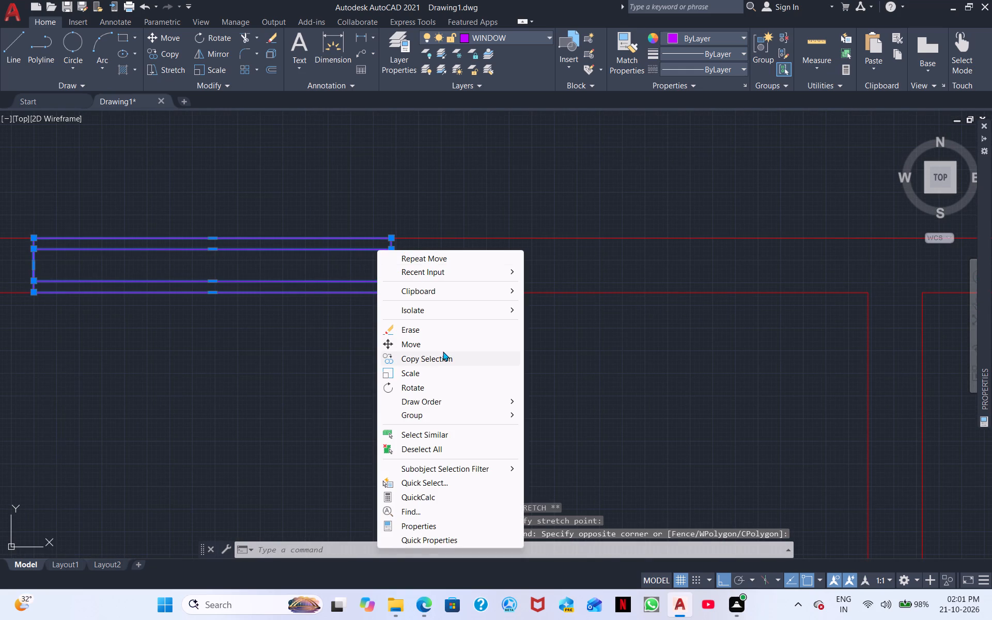
left_click(439, 348)
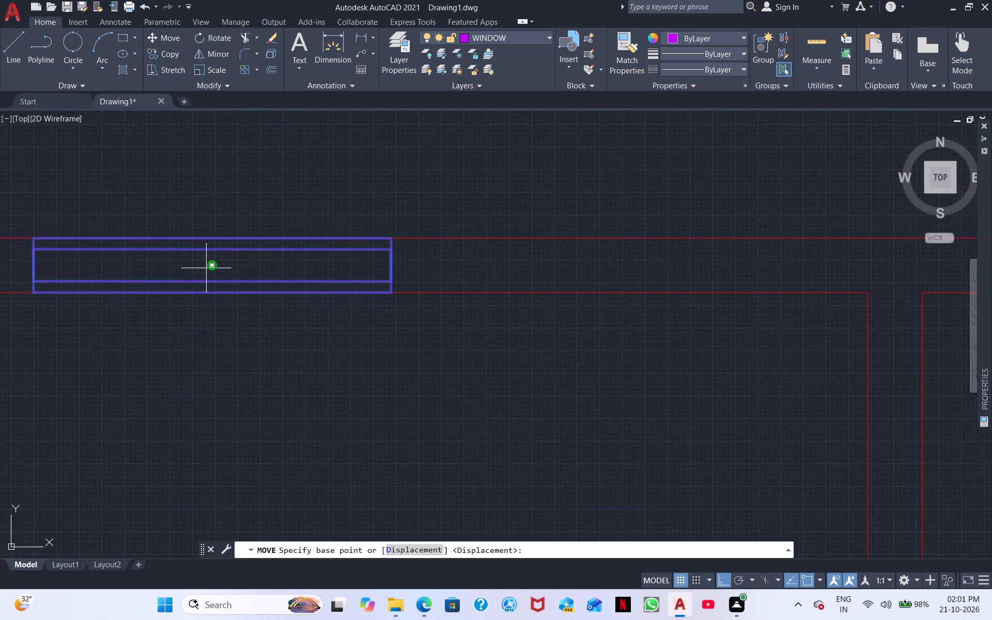
left_click(206, 268)
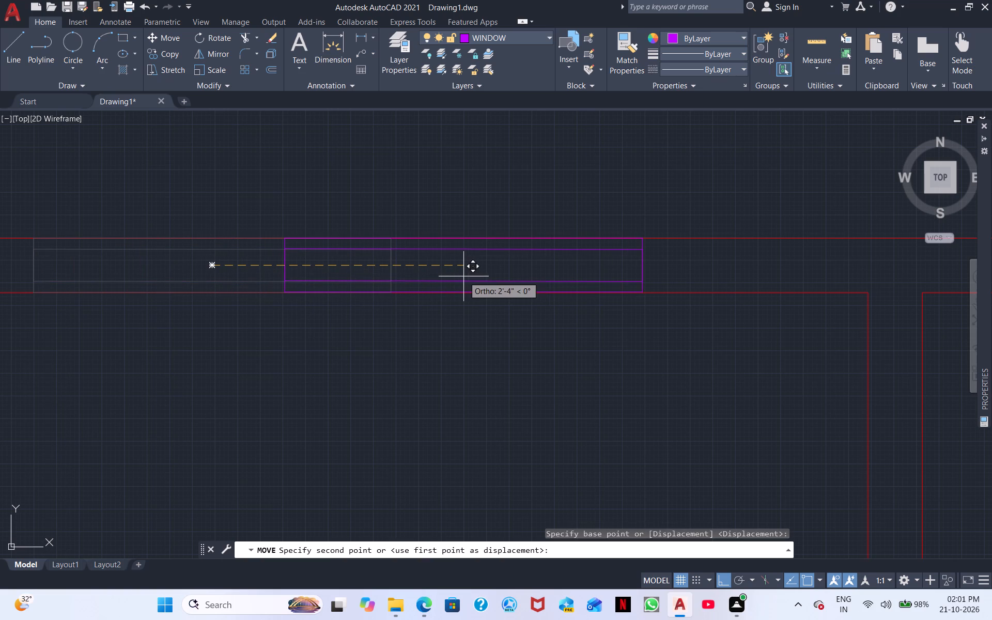
left_click(424, 278)
Move the enclosed room's window from its center straight down about 9'-1", to just above that room's bottom wall.
scroll(423, 278, "down", 3)
middle_click_drag(446, 309, 334, 246)
middle_click_drag(316, 333, 299, 213)
middle_click_drag(310, 301, 312, 243)
scroll(347, 301, "down", 1)
middle_click_drag(432, 360, 411, 276)
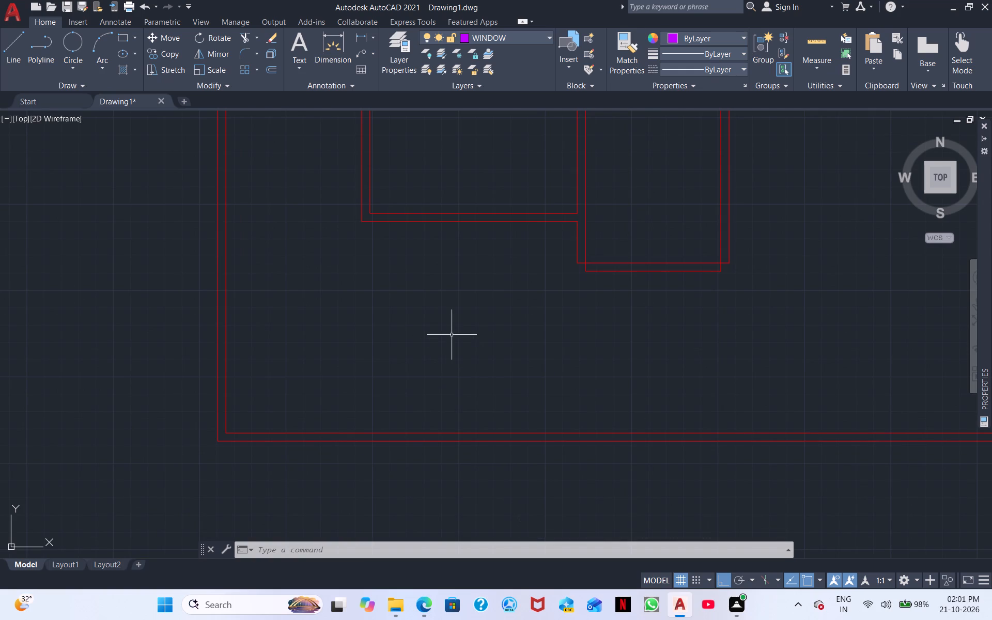
scroll(450, 337, "down", 1)
middle_click_drag(487, 320, 371, 409)
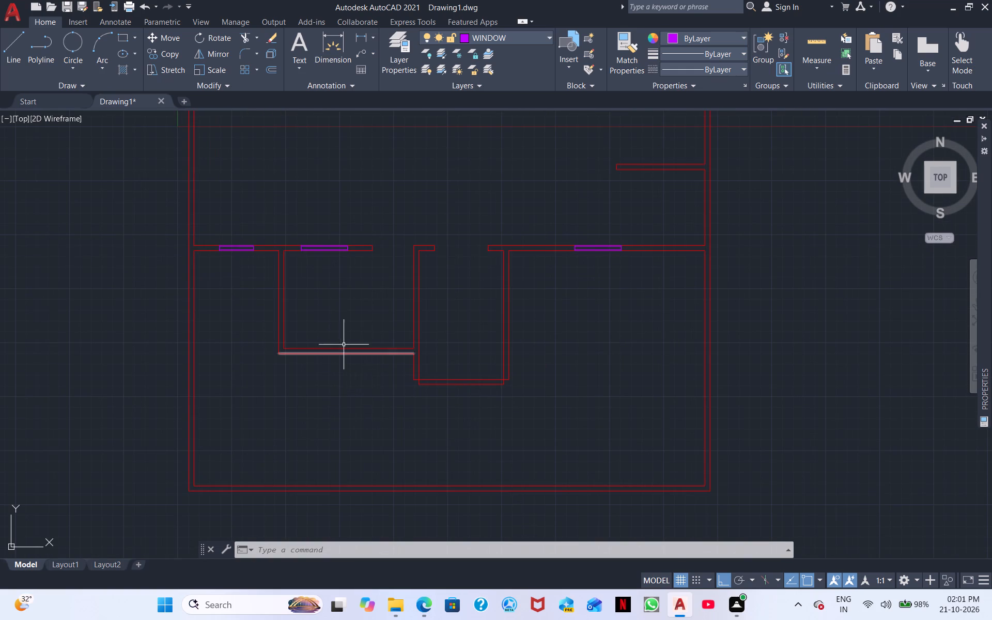
scroll(288, 236, "up", 3)
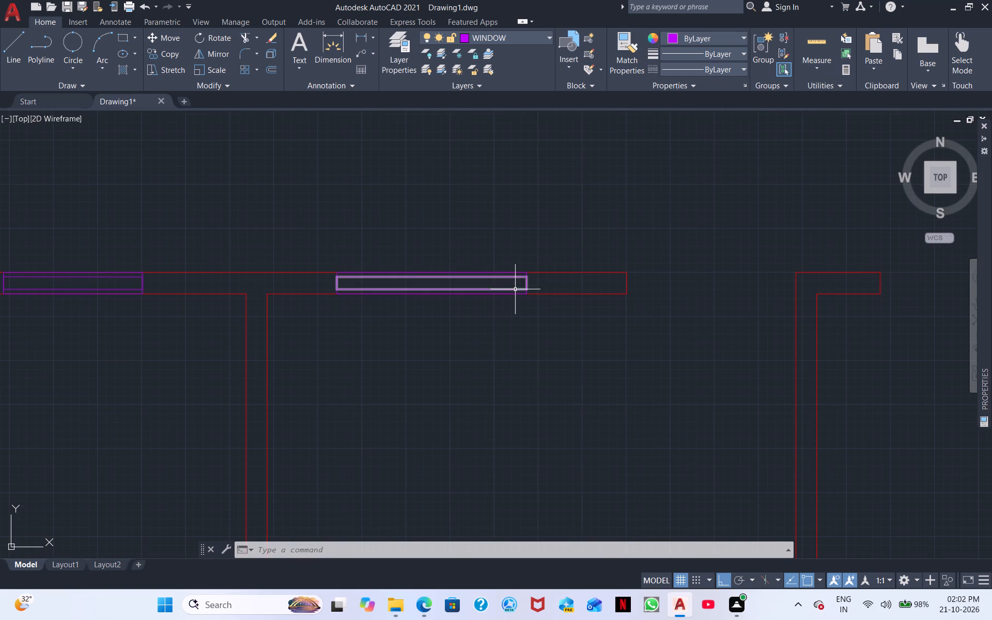
left_click(526, 291)
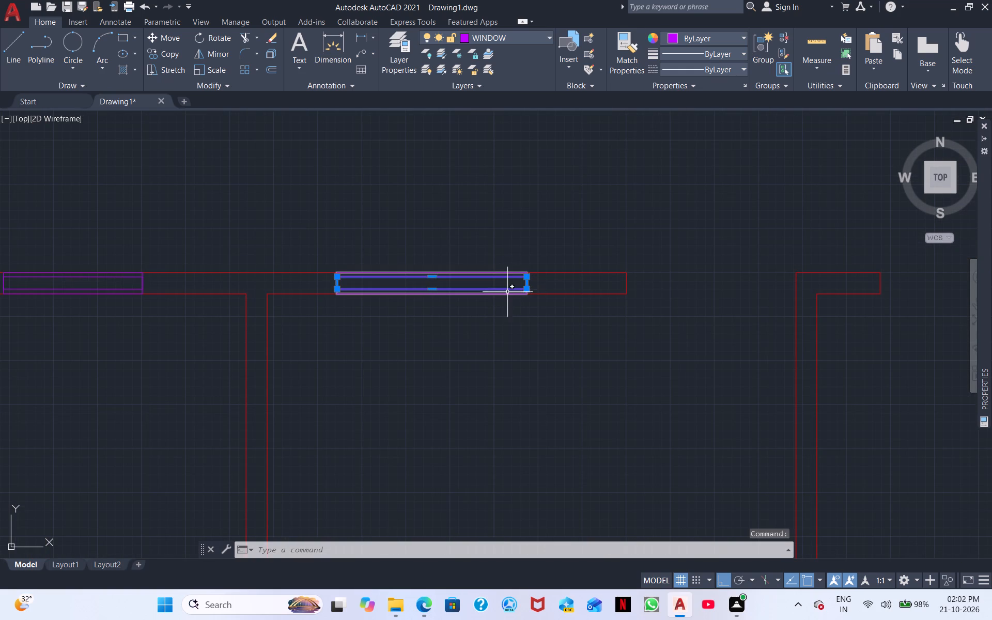
scroll(502, 291, "up", 4)
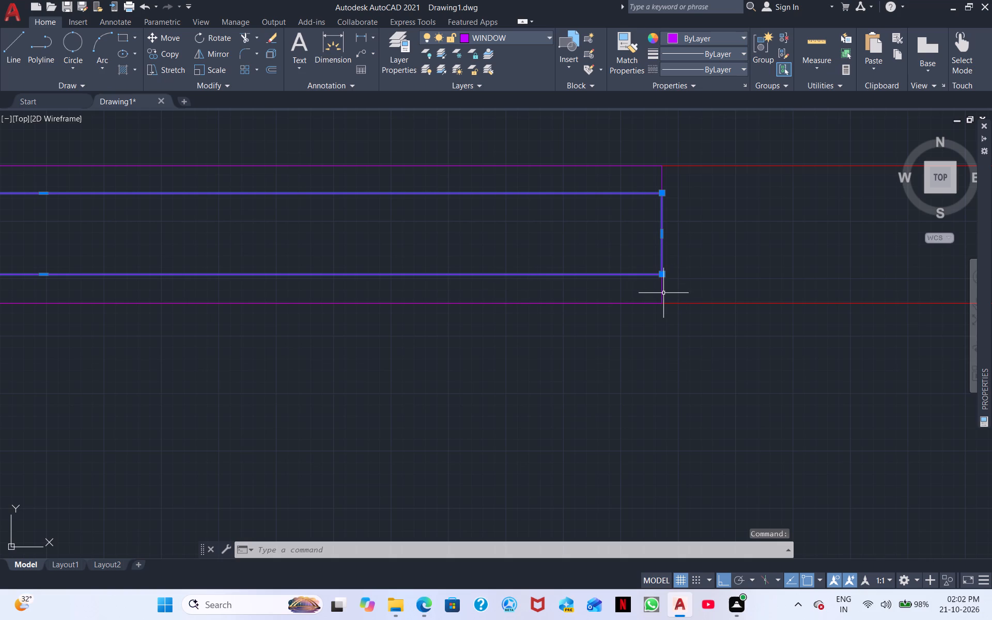
left_click(663, 295)
right_click(718, 261)
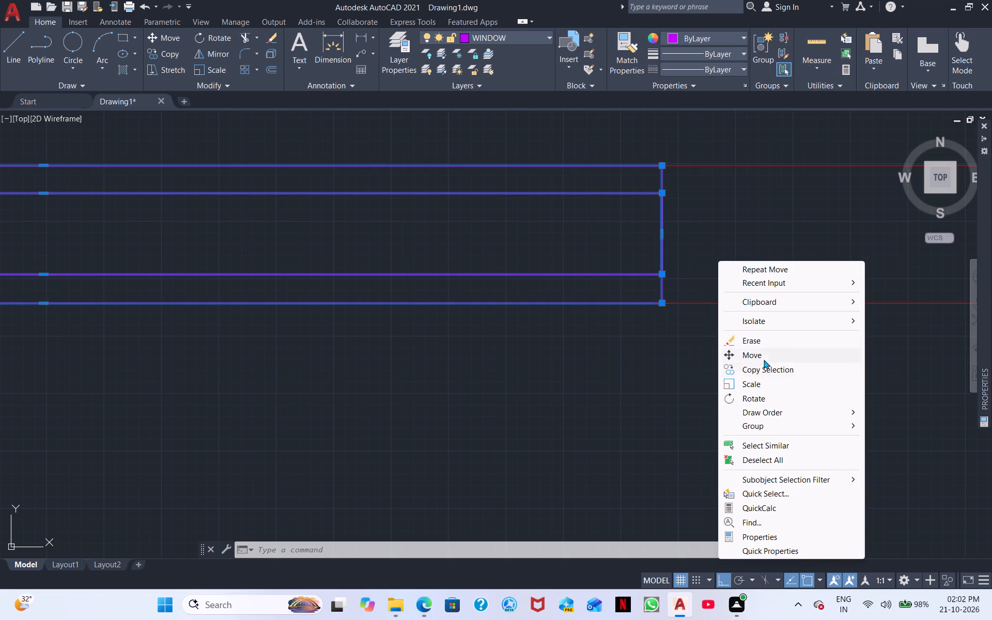
left_click(763, 355)
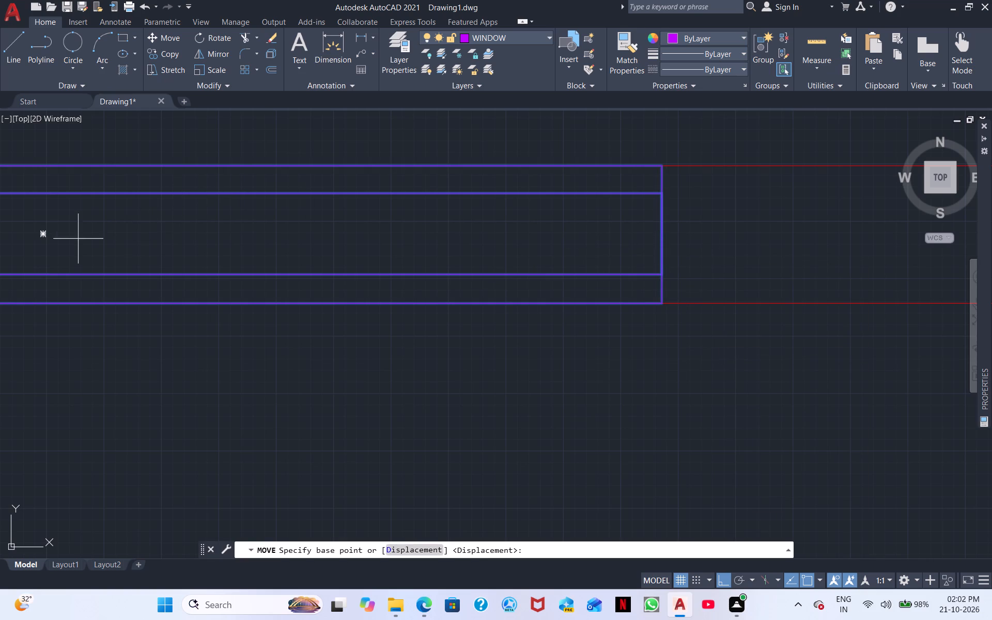
scroll(56, 235, "down", 3)
middle_click_drag(163, 254, 439, 259)
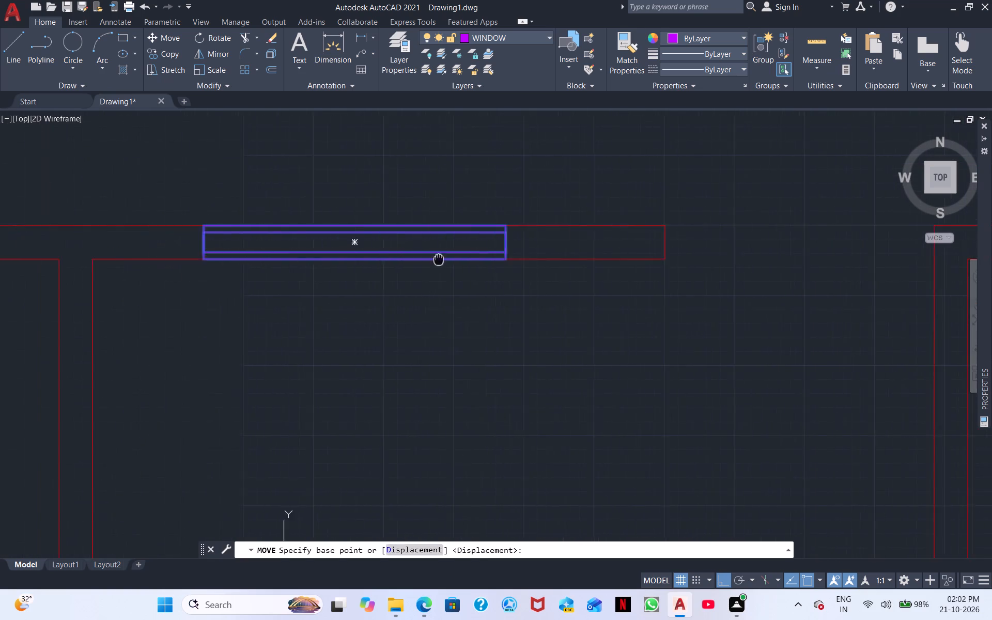
middle_click_drag(439, 259, 477, 259)
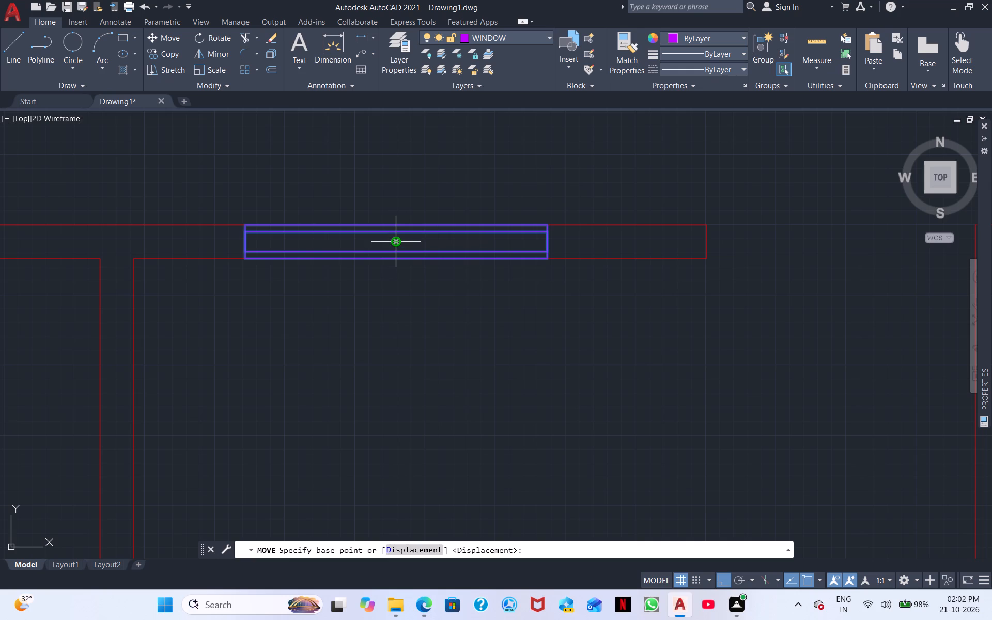
left_click(396, 241)
middle_click_drag(407, 392, 425, 237)
scroll(371, 331, "down", 2)
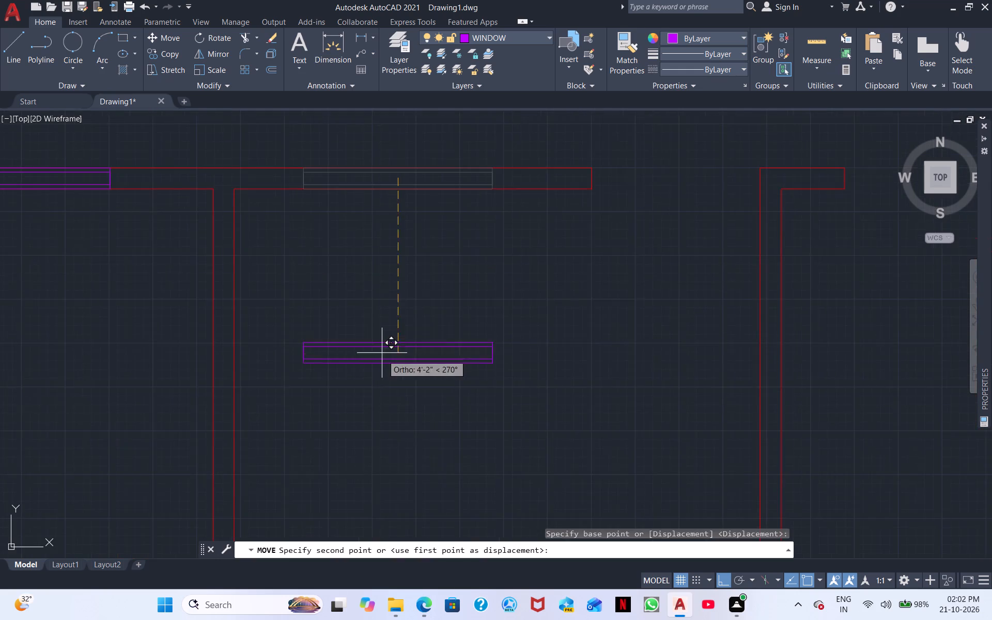
middle_click_drag(397, 388, 419, 272)
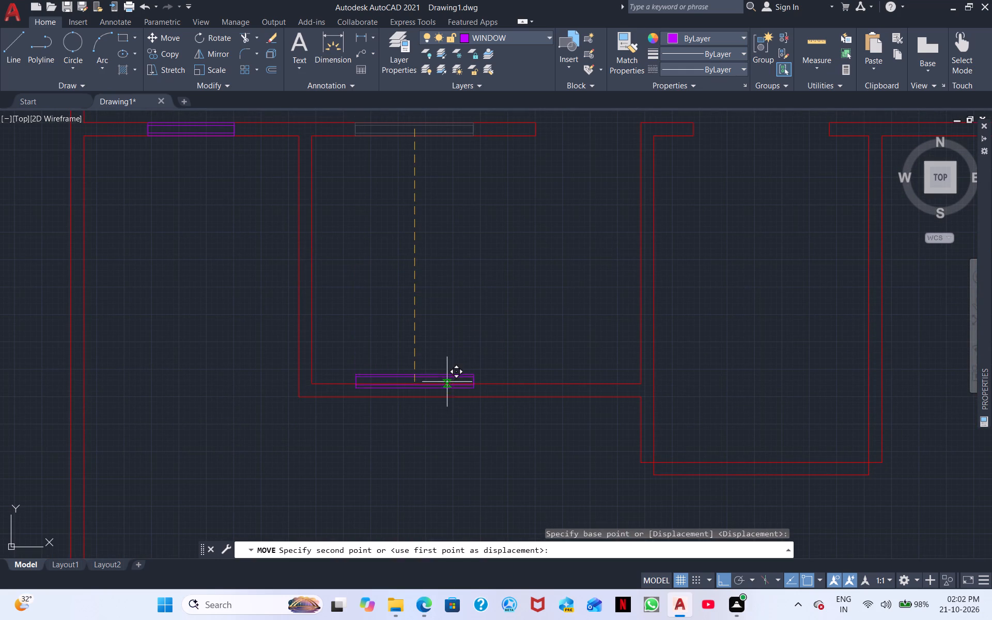
left_click(485, 368)
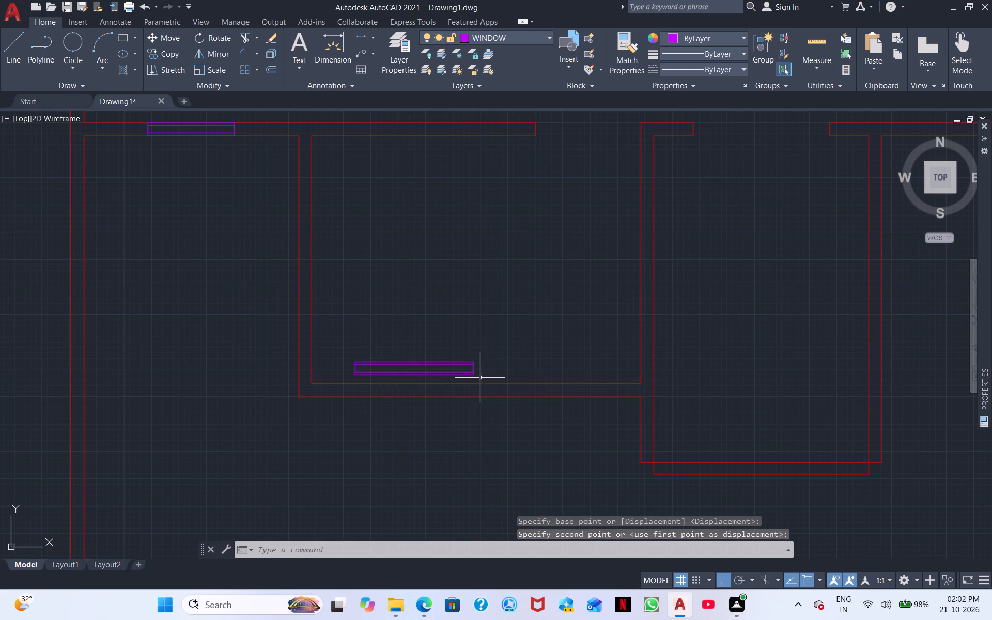
Move the enclosed room's window straight down by its lower-right corner so it sits within the bottom wall.
left_click(480, 378)
left_click(408, 345)
right_click(408, 345)
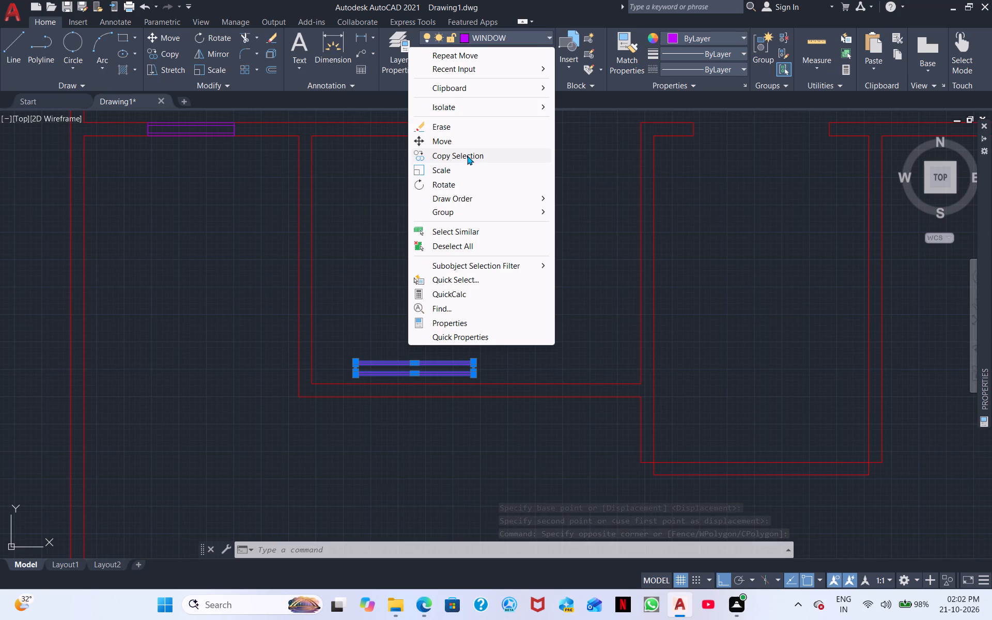
left_click(458, 145)
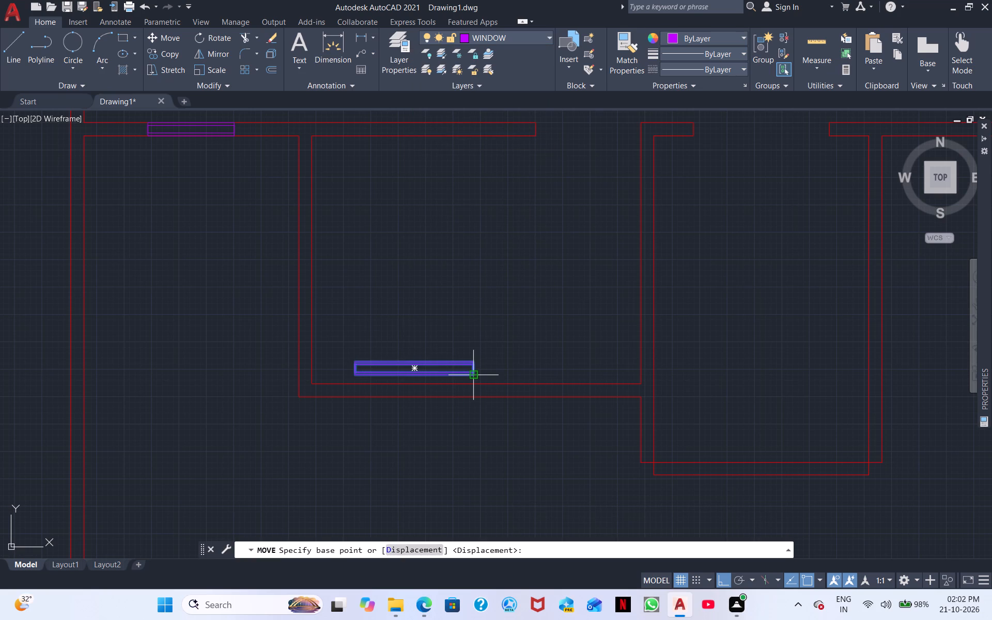
scroll(471, 374, "up", 4)
left_click(475, 384)
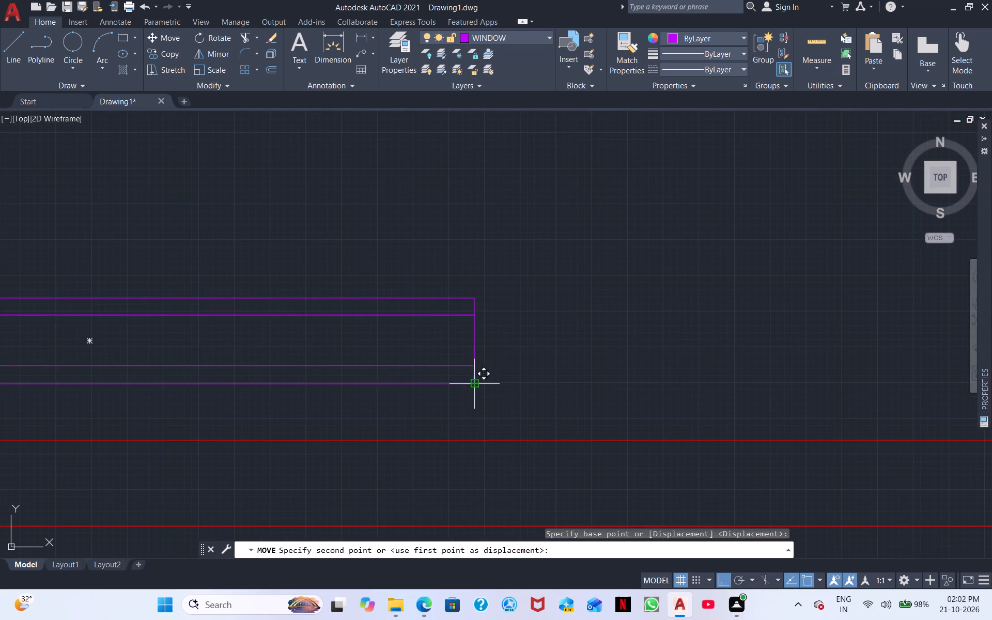
left_click(479, 526)
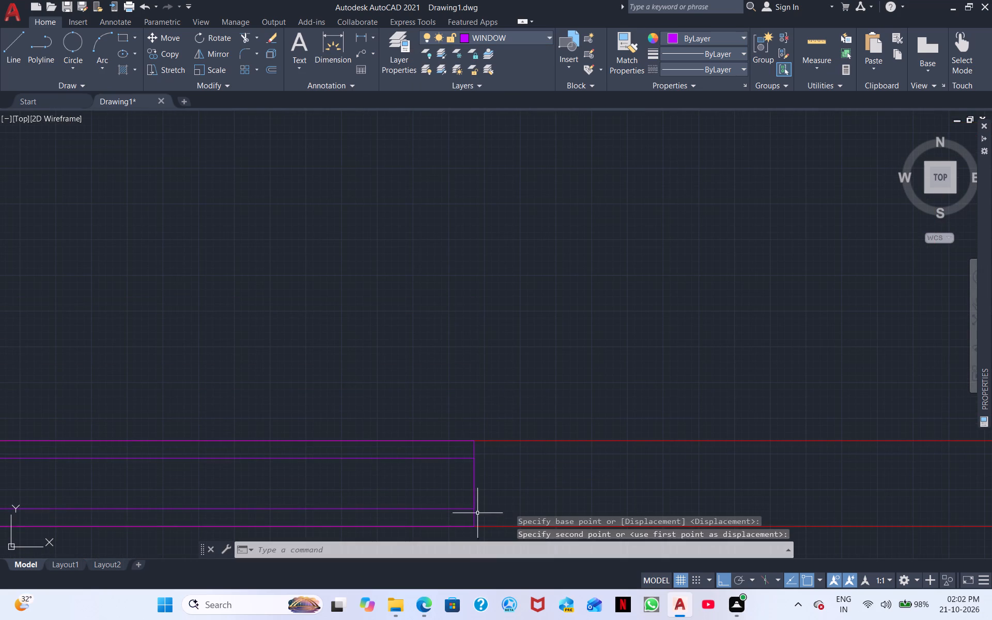
Move the enclosed room's window horizontally to the right from its center, to about the middle of the bottom wall.
scroll(477, 513, "down", 1)
middle_click_drag(477, 513, 615, 423)
scroll(619, 423, "down", 2)
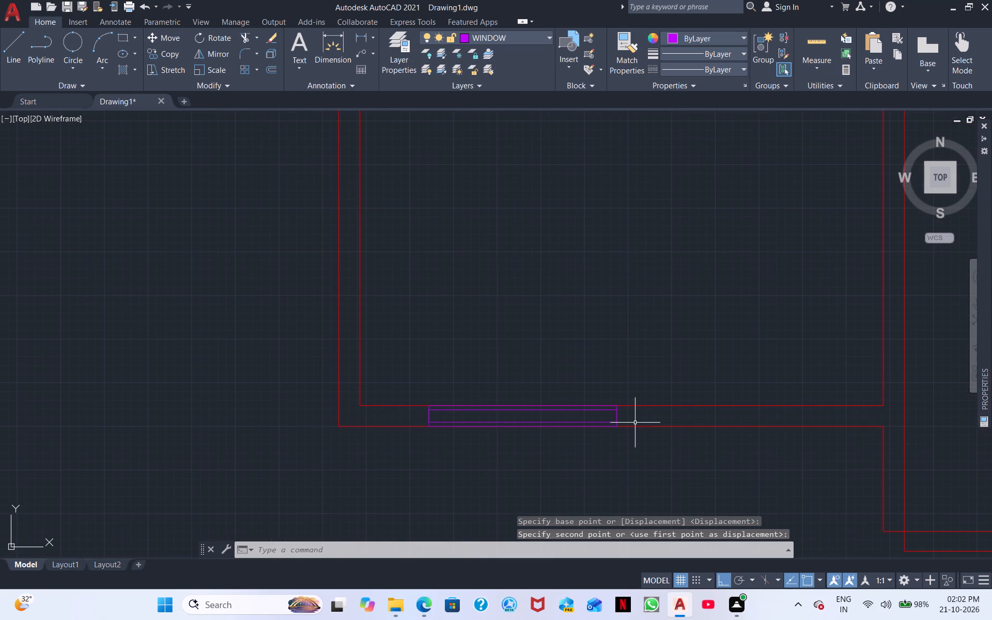
scroll(633, 422, "down", 2)
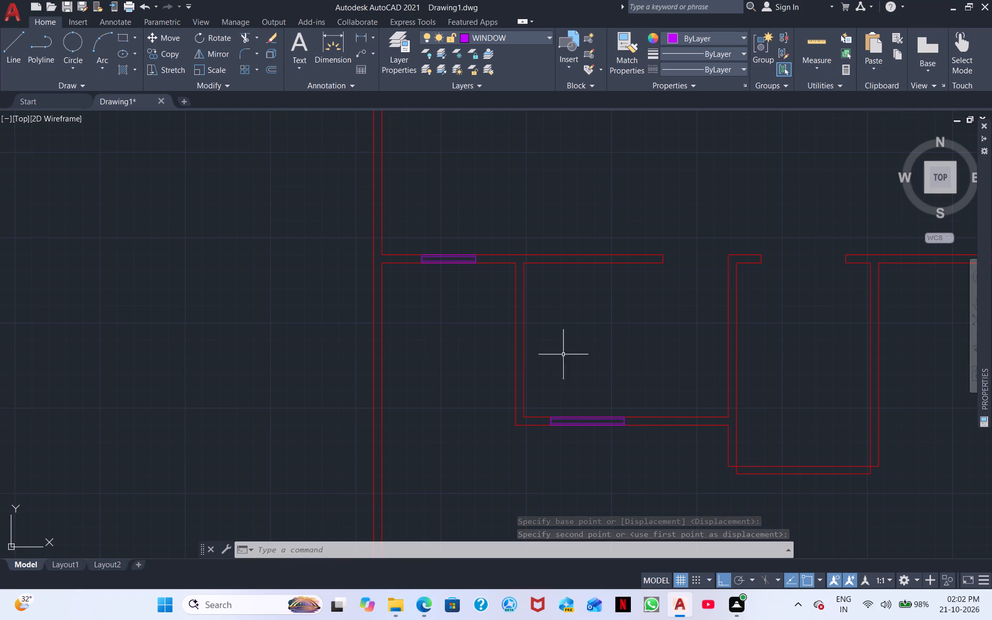
middle_click_drag(562, 328, 410, 295)
scroll(447, 326, "up", 1)
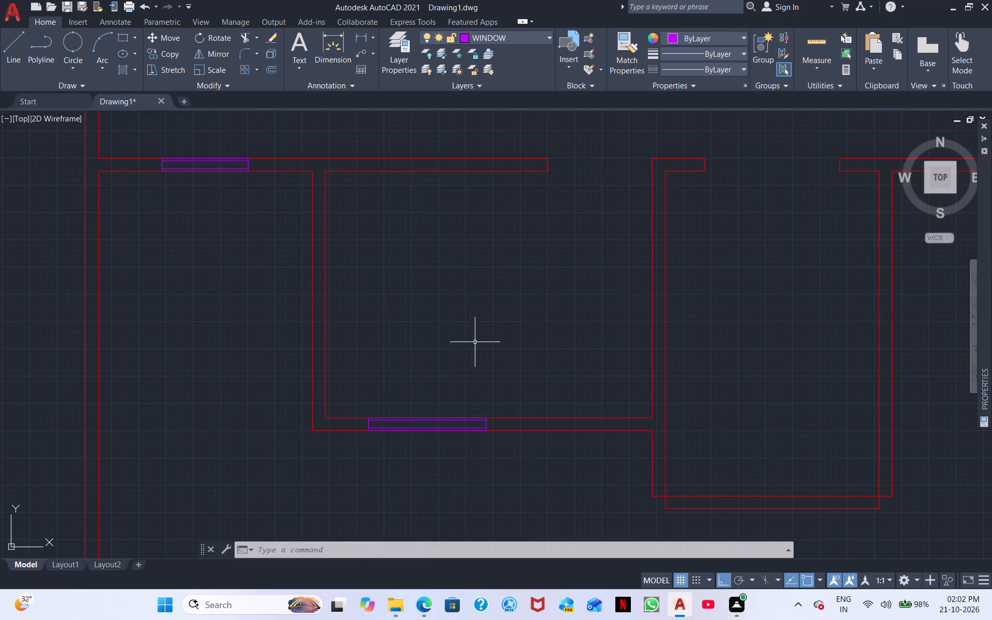
middle_click_drag(480, 336, 464, 233)
scroll(469, 276, "down", 1)
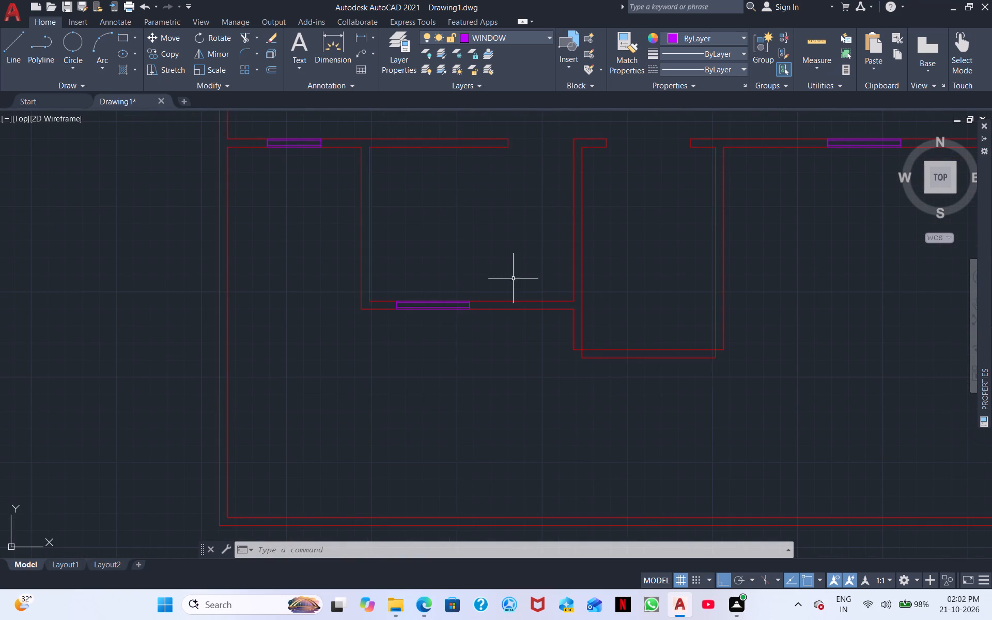
scroll(476, 282, "up", 3)
middle_click_drag(463, 298, 466, 293)
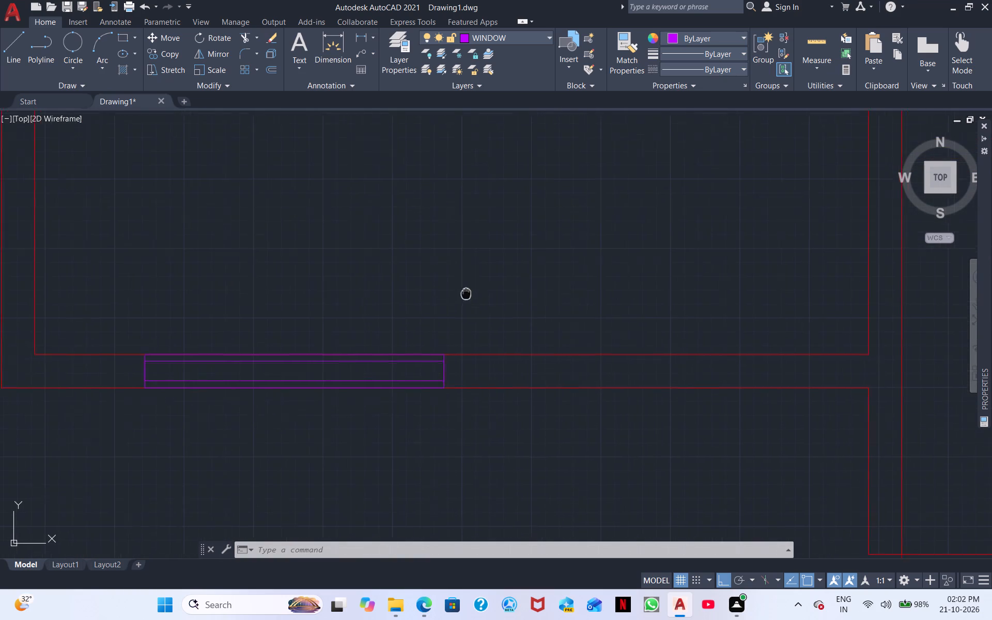
middle_click_drag(466, 293, 490, 204)
scroll(481, 293, "up", 3)
left_click(472, 292)
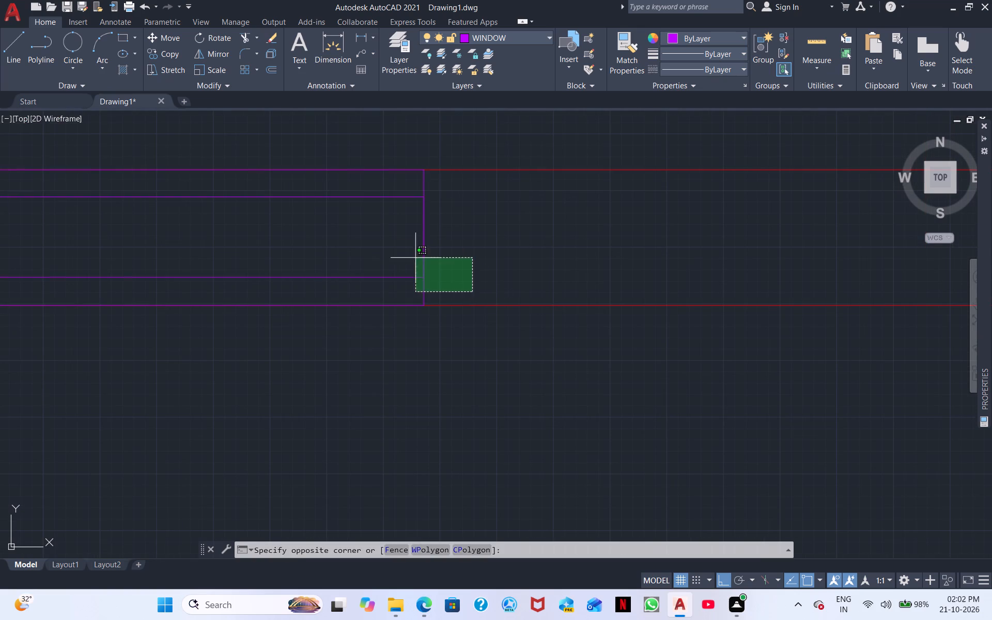
left_click(347, 186)
scroll(349, 204, "down", 3)
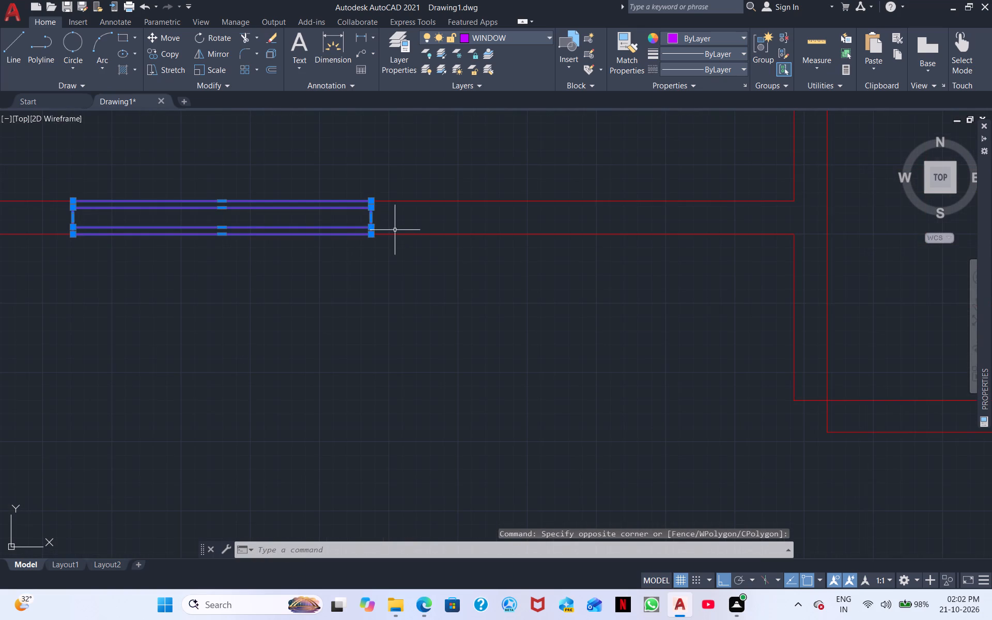
right_click(242, 285)
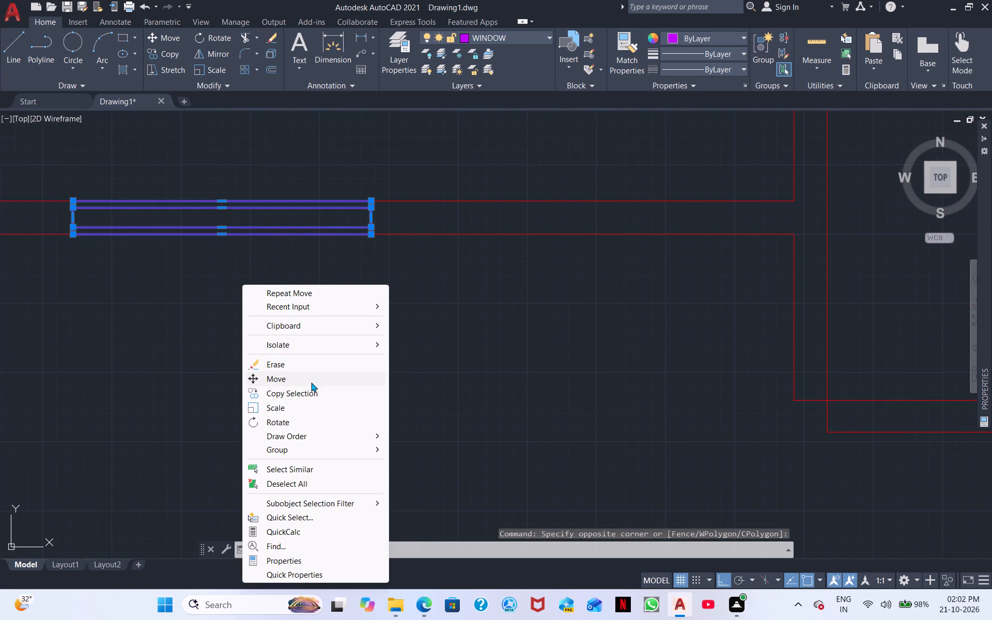
left_click(311, 382)
left_click(220, 218)
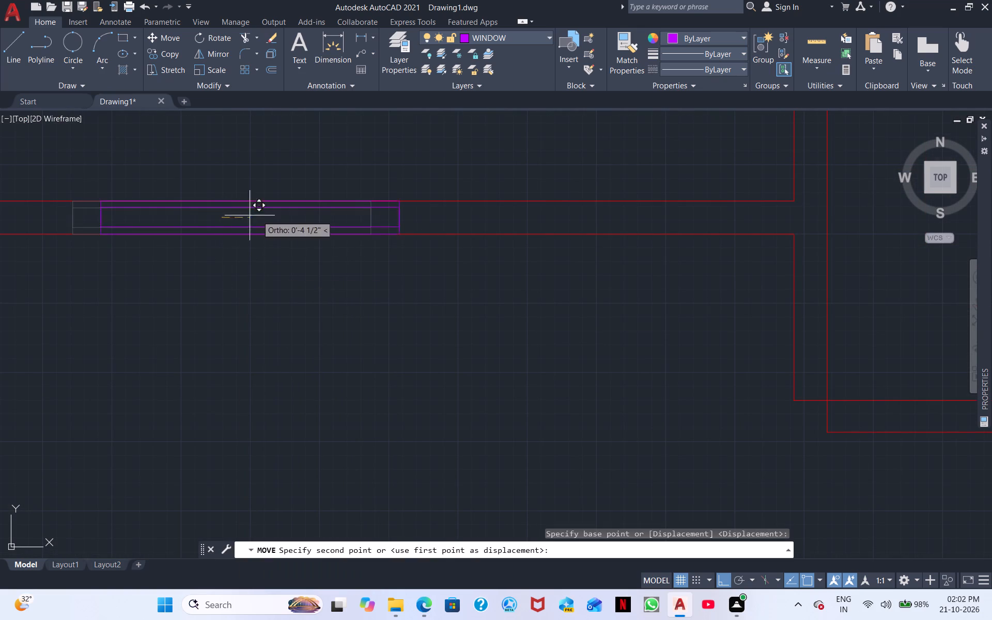
left_click(343, 215)
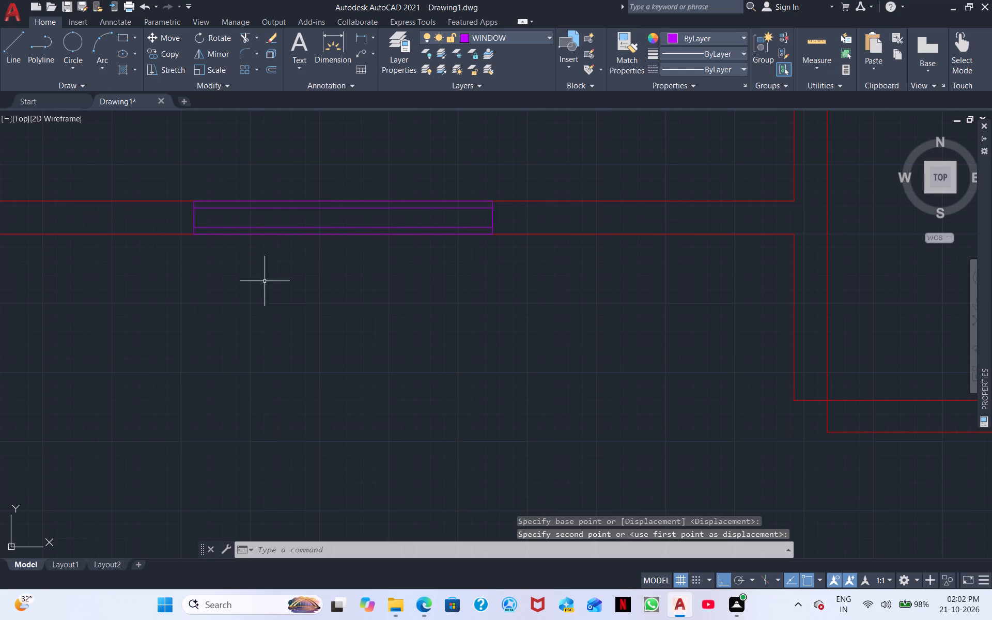
Make WALL INPUT the current layer.
scroll(292, 331, "down", 2)
middle_click_drag(315, 229, 289, 461)
middle_click_drag(282, 333, 474, 363)
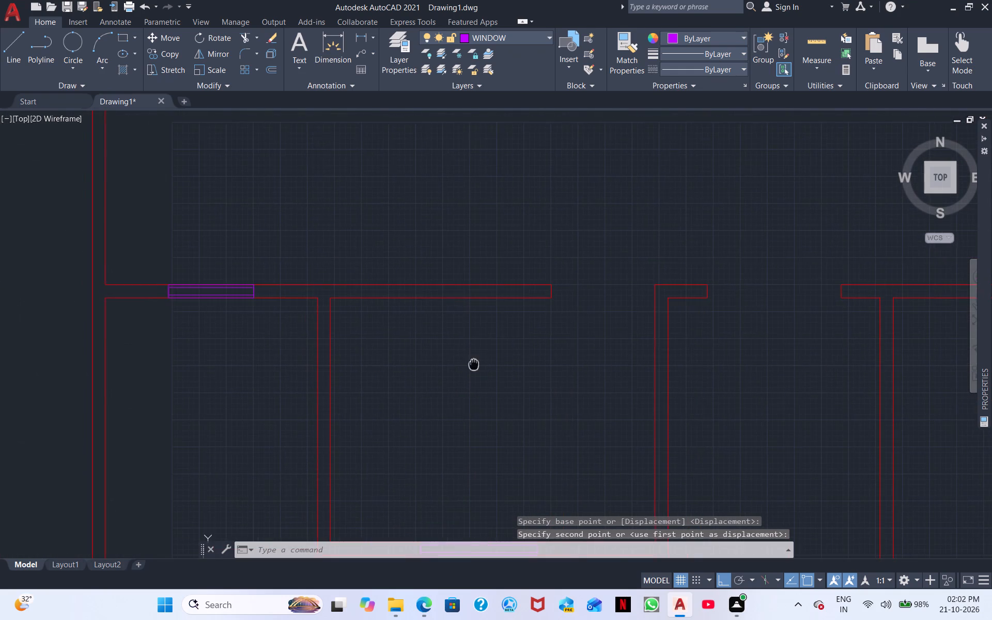
middle_click_drag(474, 363, 475, 363)
scroll(380, 365, "down", 1)
middle_click_drag(383, 390, 416, 268)
scroll(449, 297, "down", 1)
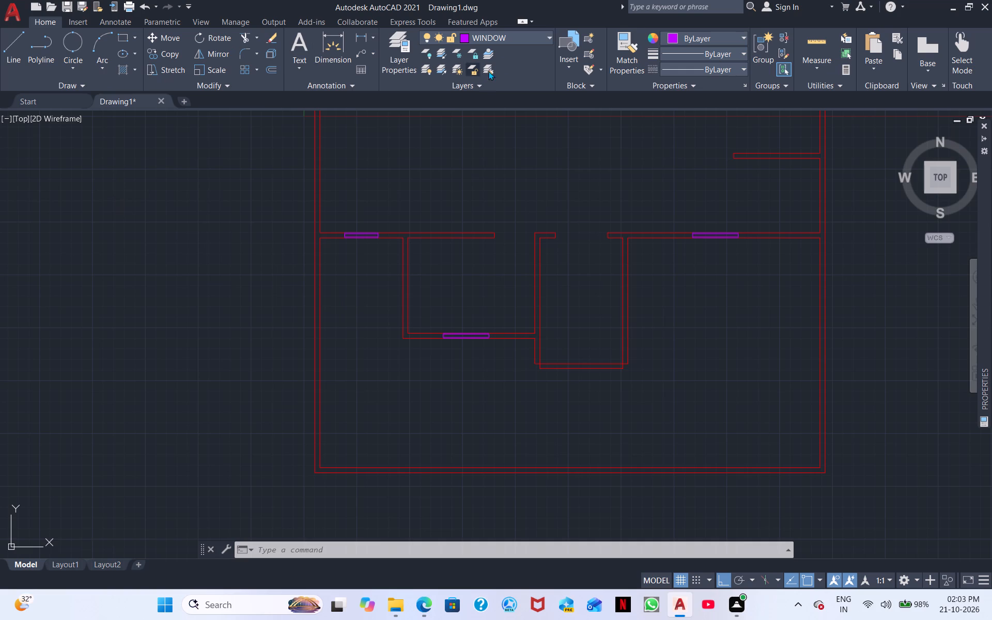
left_click(509, 39)
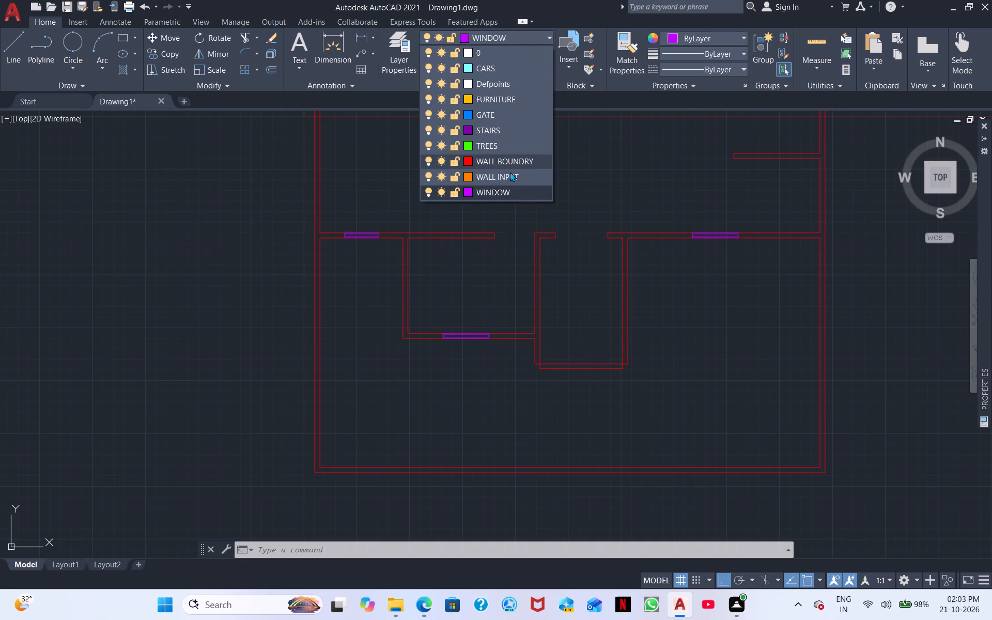
left_click(506, 177)
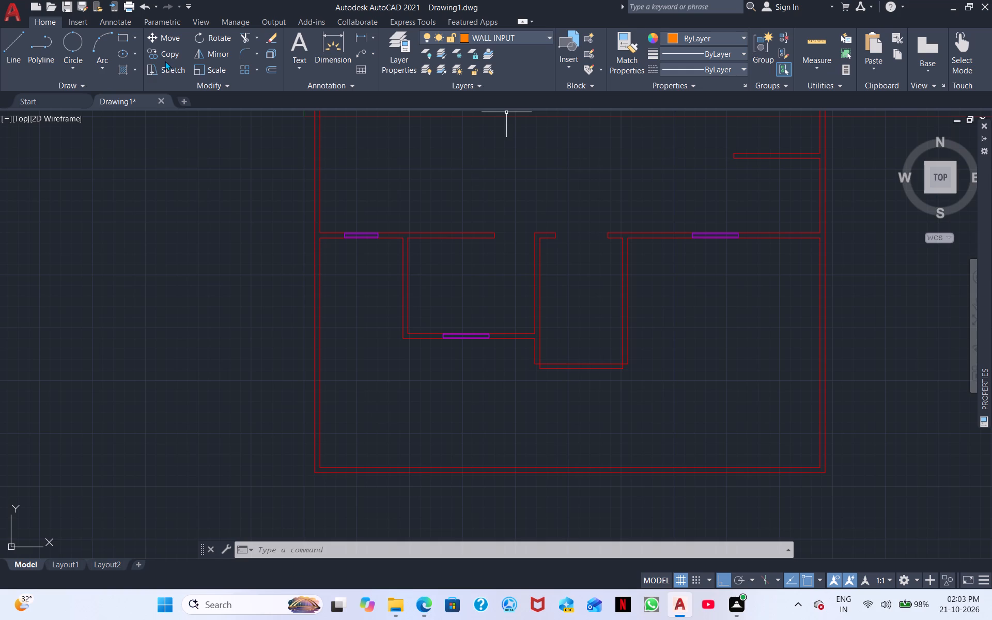
Hatch the outer walls with their connected partitions and the lower enclosed room's wall sections with the SOLID pattern.
left_click(128, 69)
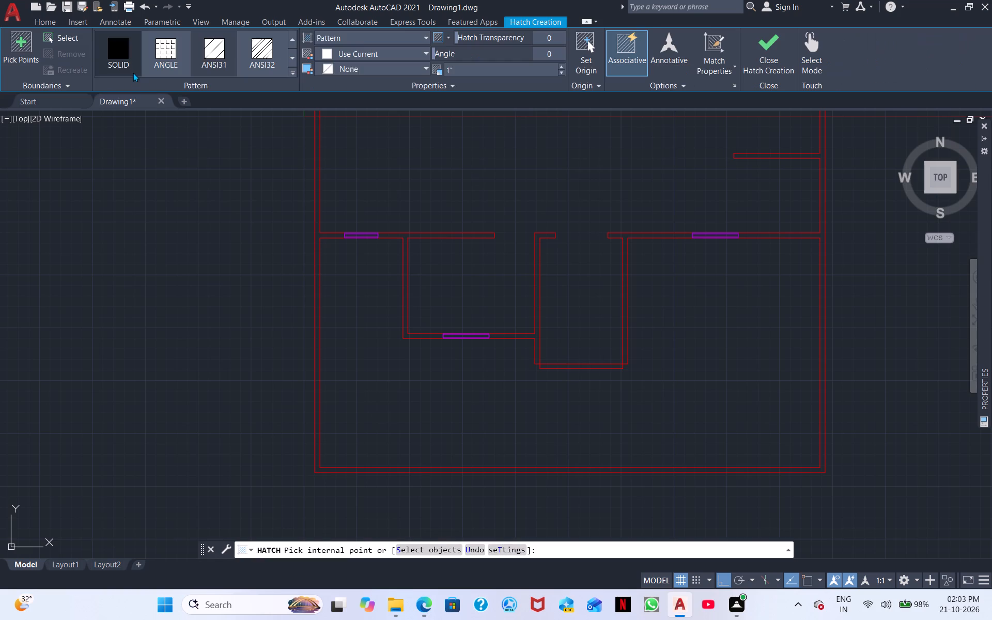
left_click(133, 72)
left_click(115, 60)
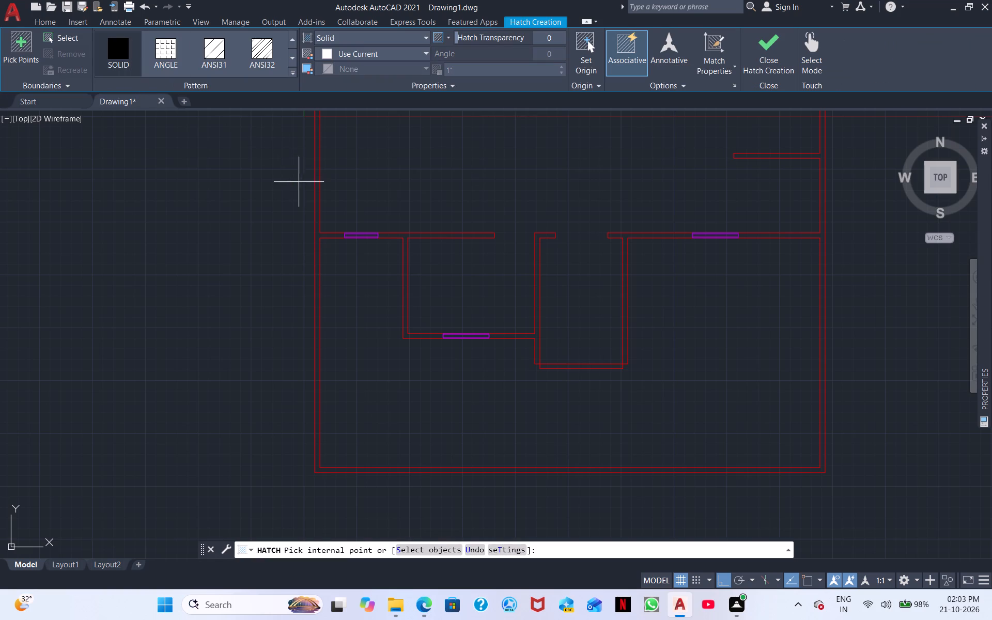
left_click(317, 207)
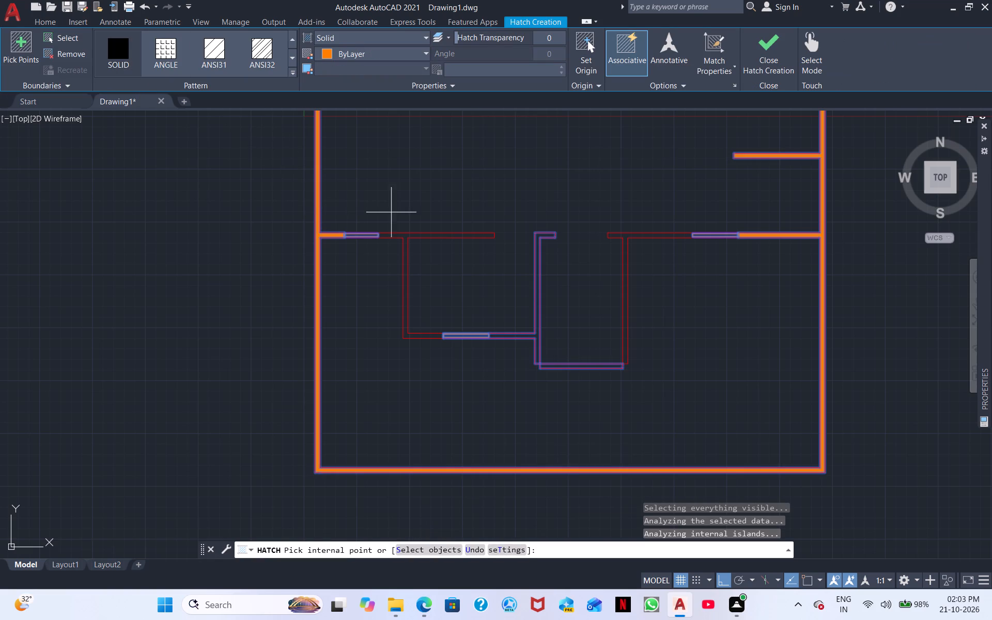
left_click(409, 236)
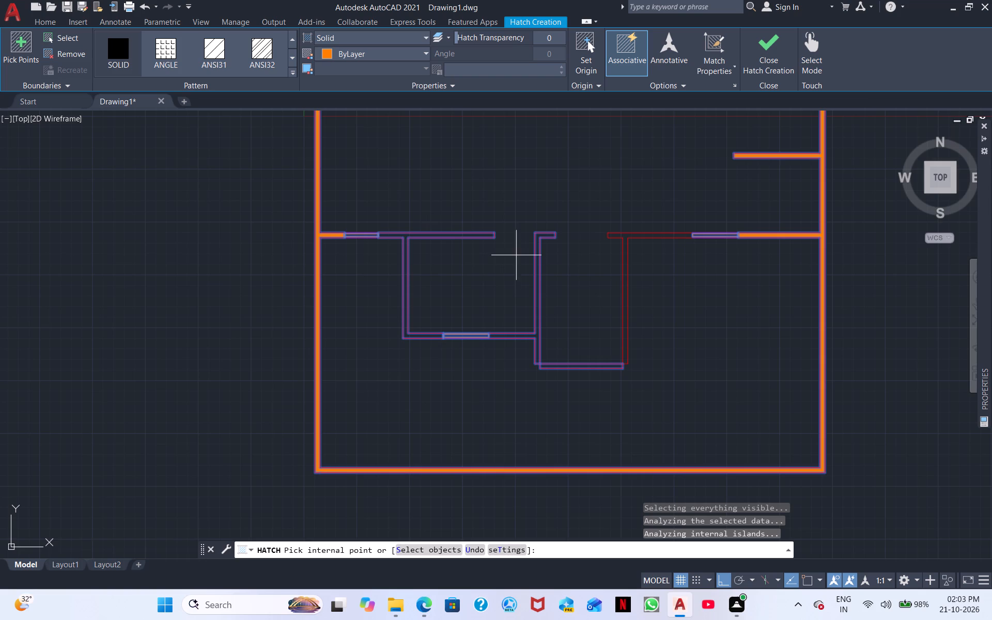
left_click(417, 236)
scroll(528, 240, "down", 2)
scroll(552, 202, "up", 2)
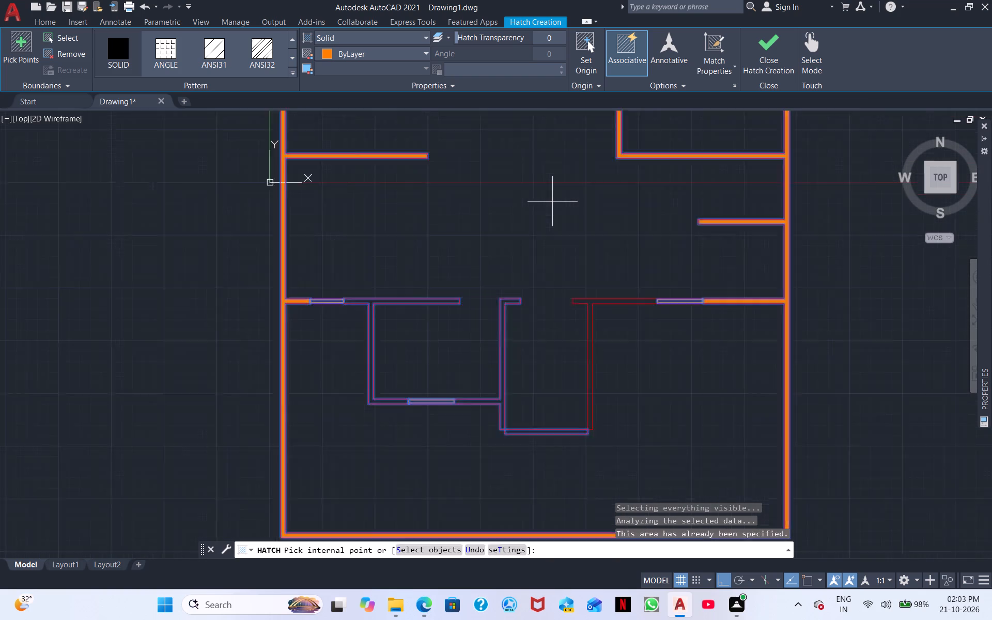
scroll(552, 202, "up", 1)
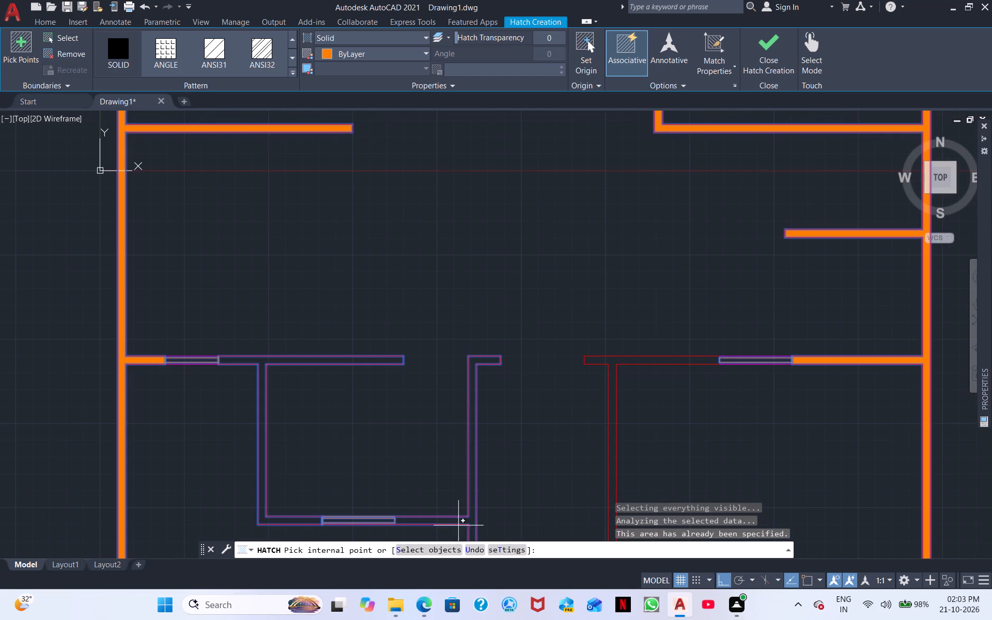
left_click(456, 523)
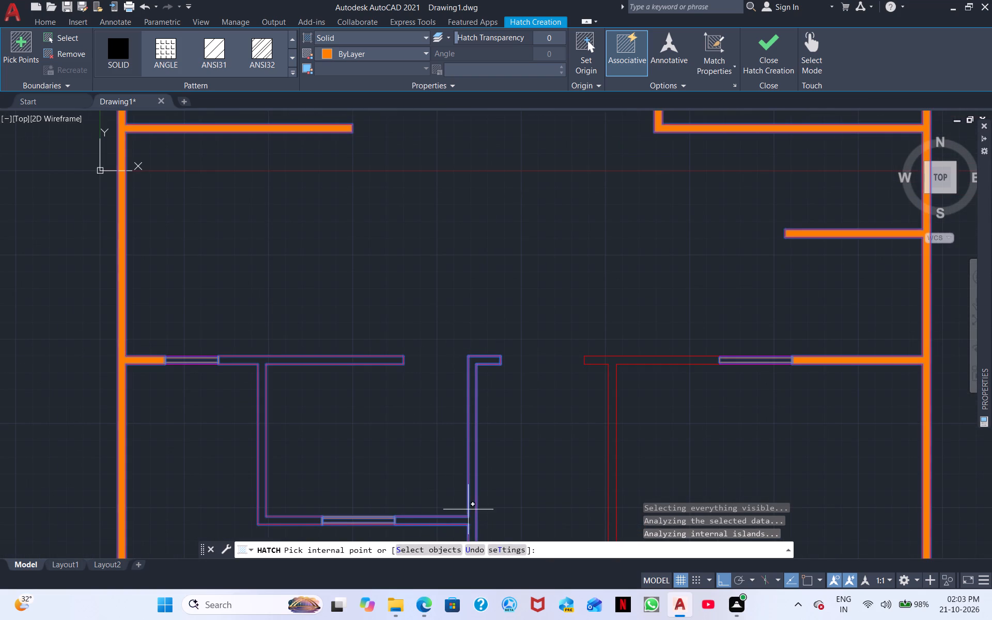
key("Escape")
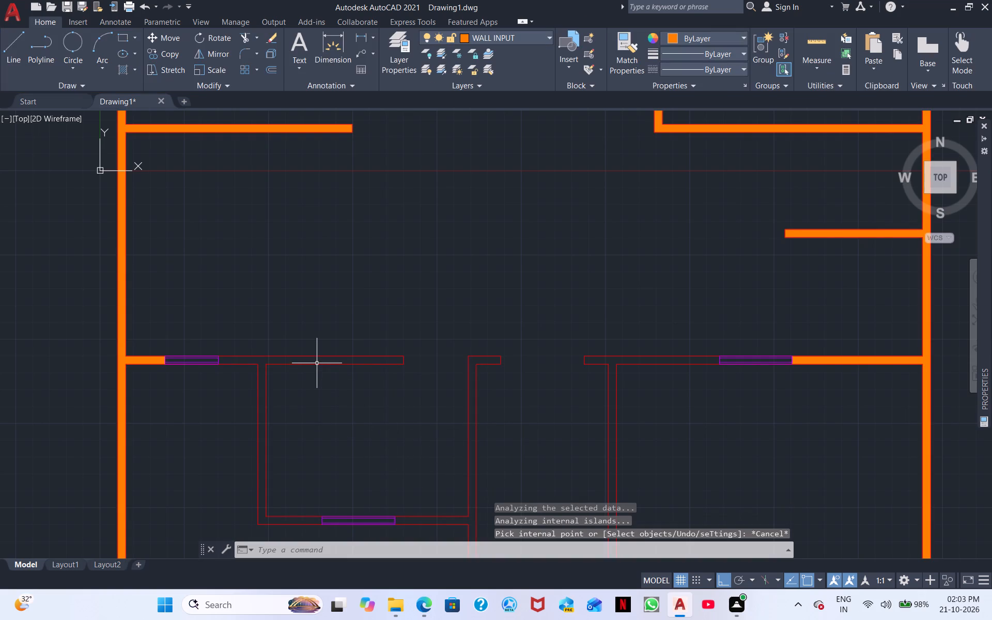
Hatch the three short wall stubs at the ends of the upper vertical windows with the SOLID pattern.
left_click(118, 70)
left_click(114, 61)
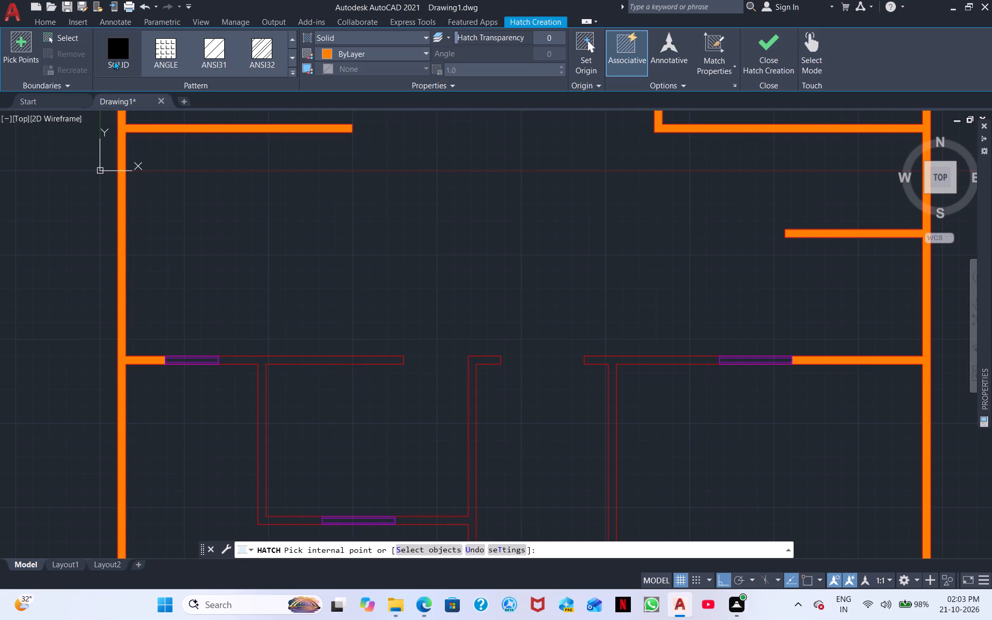
scroll(203, 205, "down", 2)
middle_click_drag(326, 222, 288, 427)
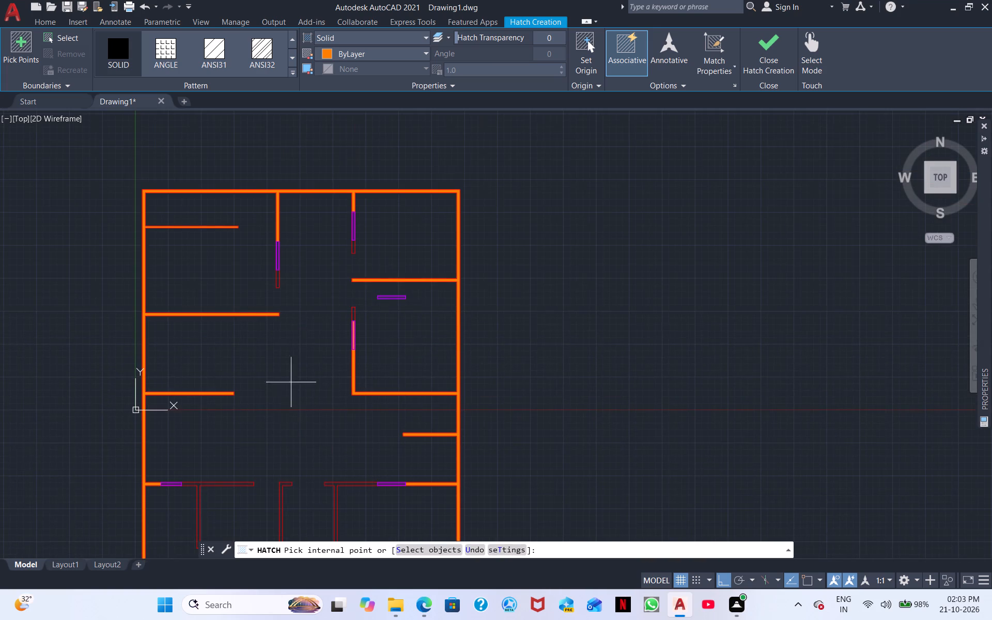
scroll(267, 269, "up", 3)
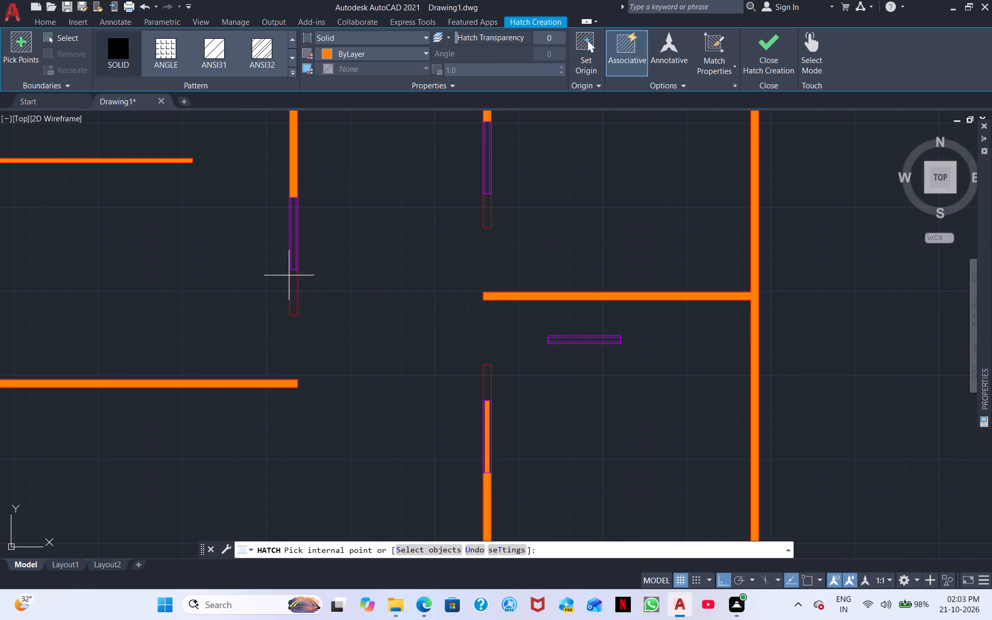
left_click(292, 290)
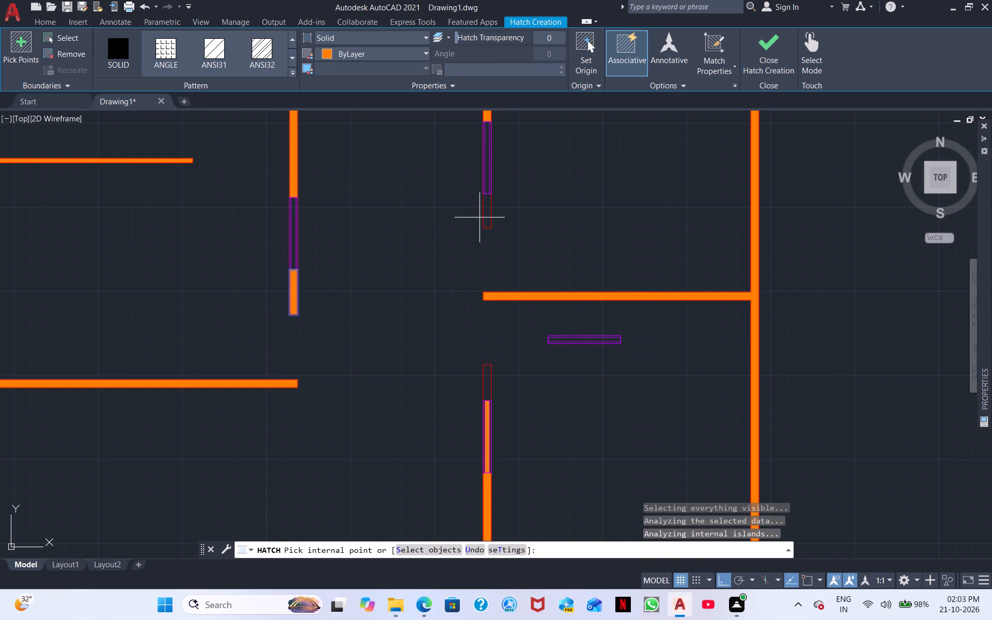
left_click(484, 215)
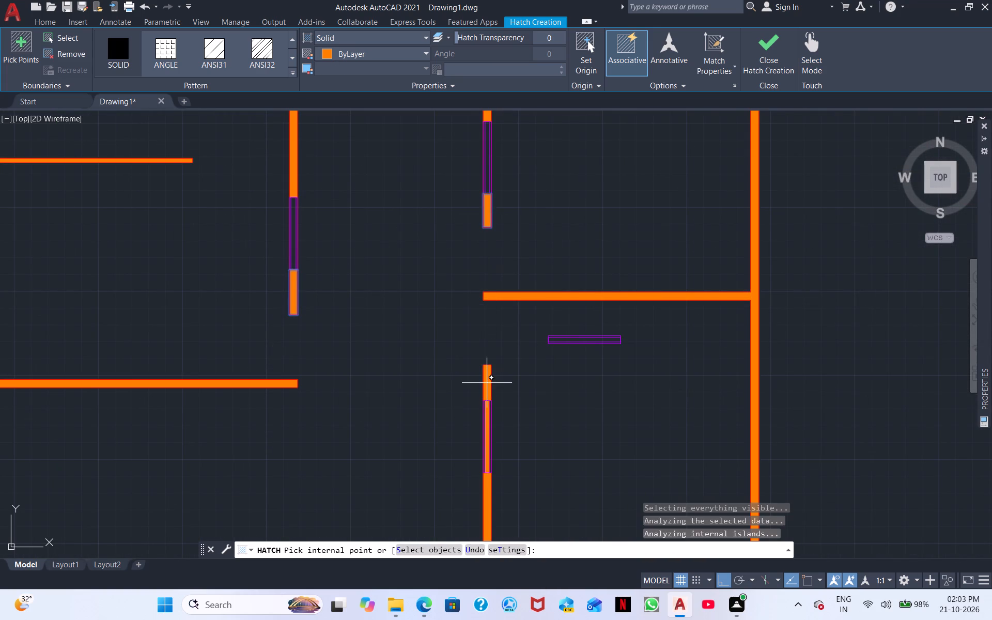
left_click(487, 383)
Add SOLID hatch to the lower right T-shaped wall, the middle wall and the enclosed room's lower left corner.
scroll(487, 383, "down", 2)
scroll(549, 400, "up", 2)
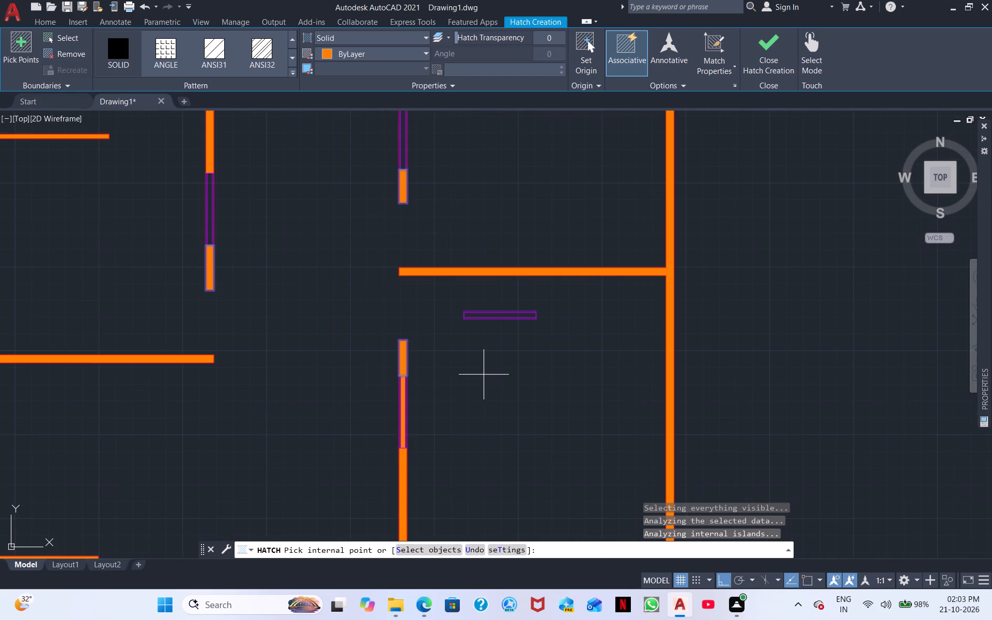
scroll(267, 308, "up", 1)
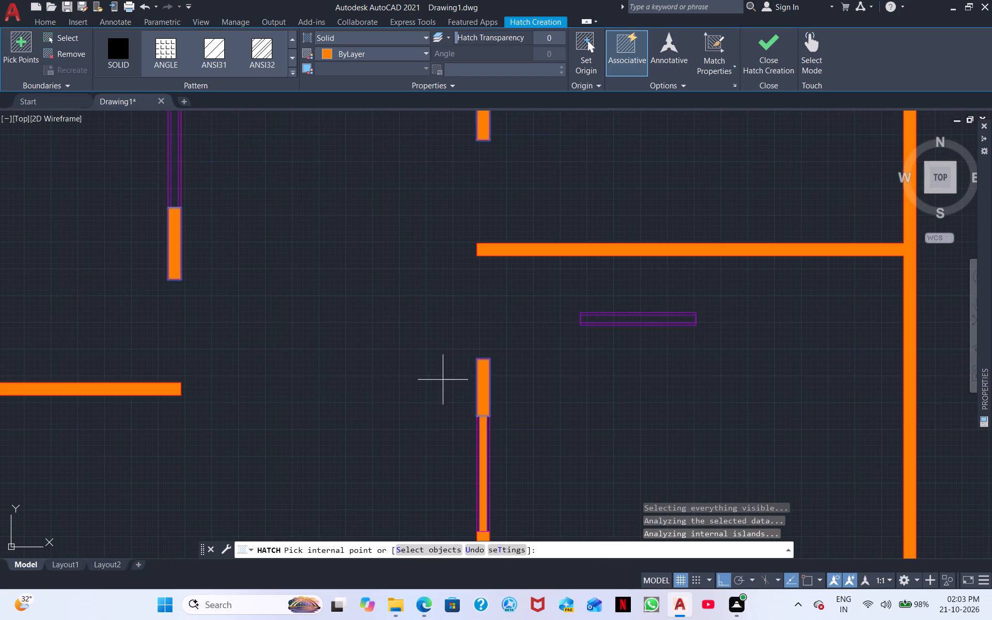
scroll(503, 397, "up", 4)
middle_click_drag(494, 396, 494, 228)
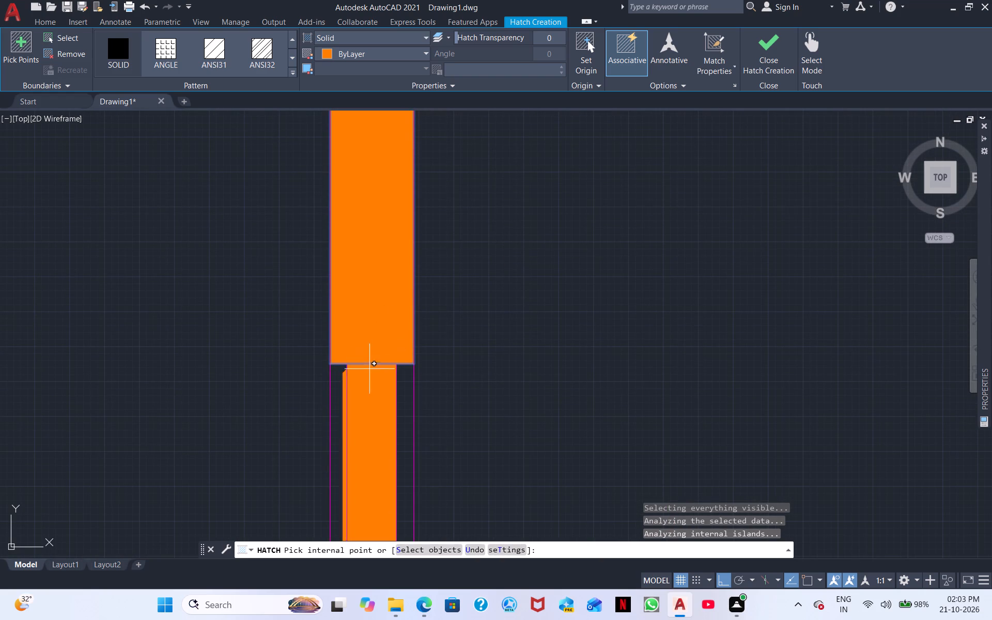
scroll(461, 368, "down", 3)
middle_click_drag(528, 384, 518, 249)
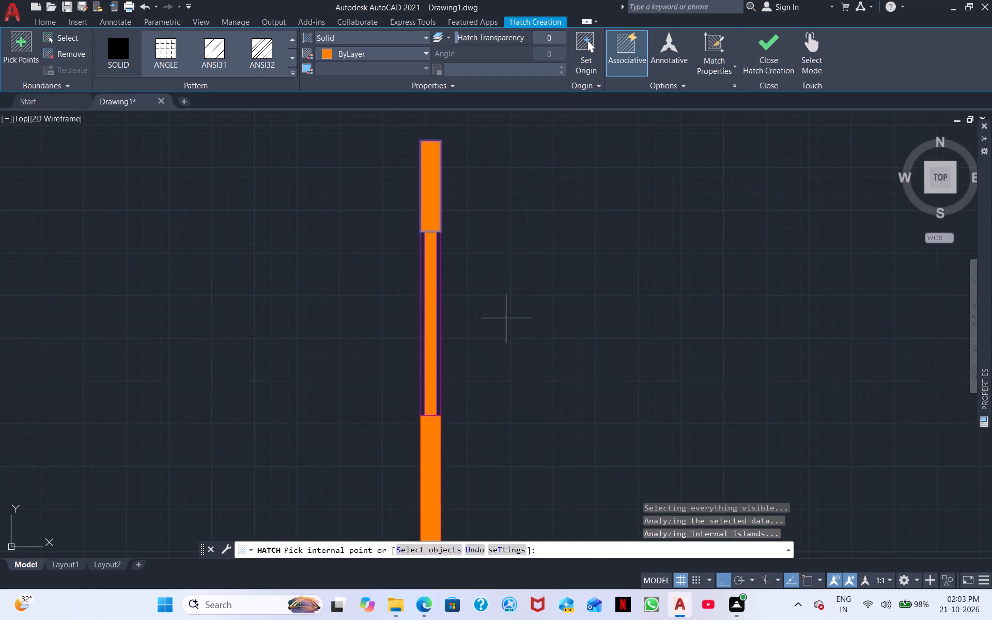
middle_click_drag(506, 358, 507, 197)
middle_click_drag(539, 372, 519, 246)
scroll(506, 275, "down", 2)
middle_click_drag(554, 409, 401, 235)
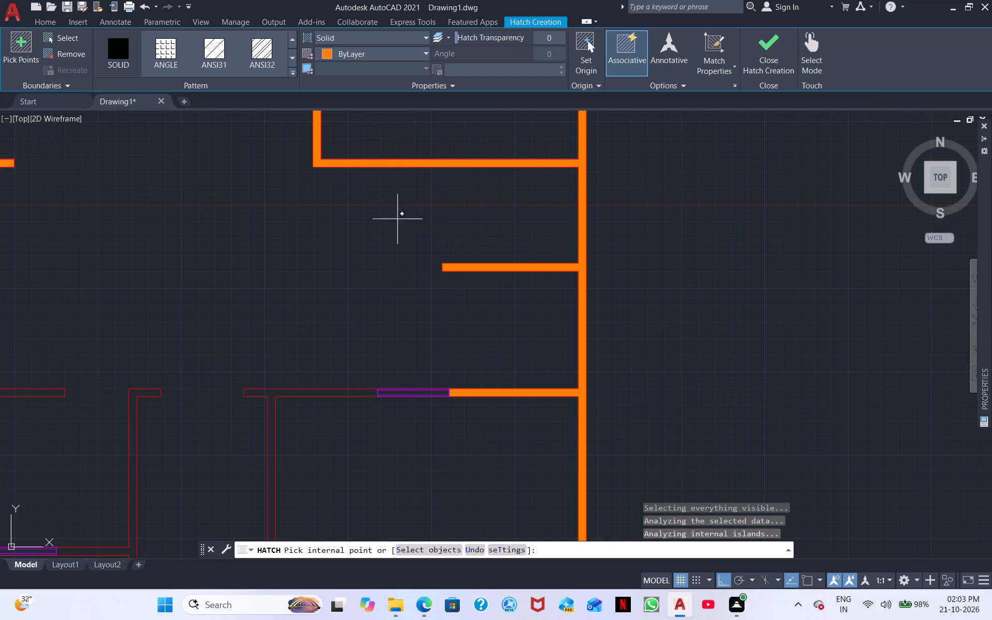
left_click(270, 392)
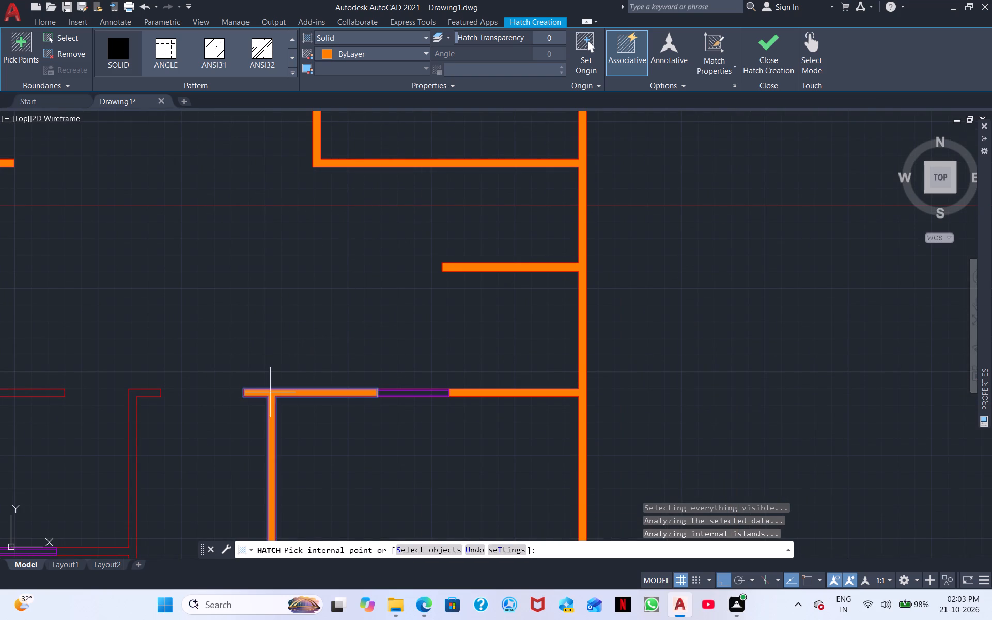
scroll(260, 386, "down", 2)
middle_click_drag(355, 460, 359, 319)
scroll(304, 354, "up", 4)
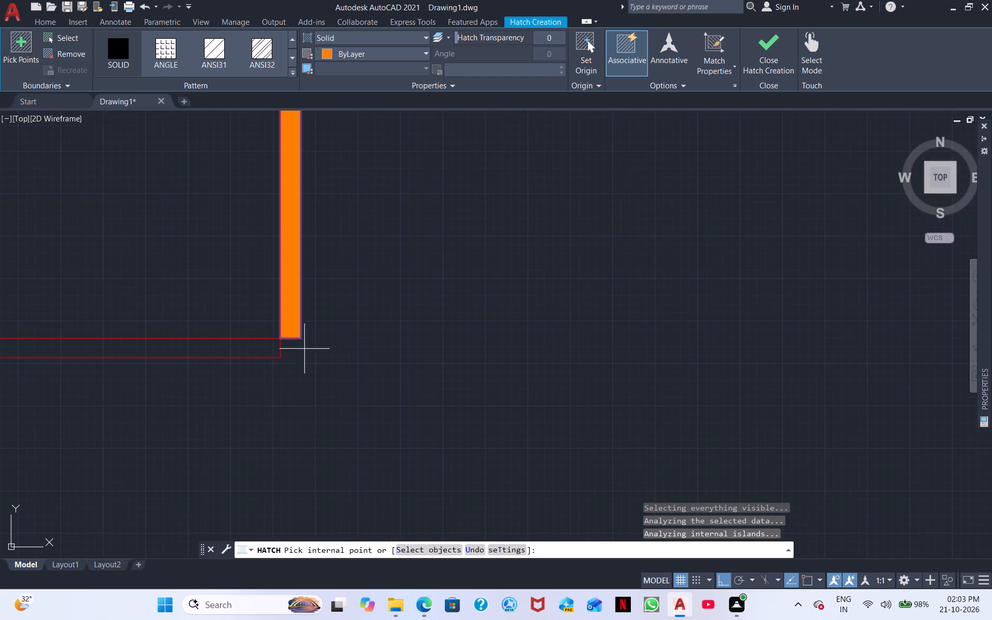
middle_click_drag(107, 331, 621, 402)
left_click(453, 381)
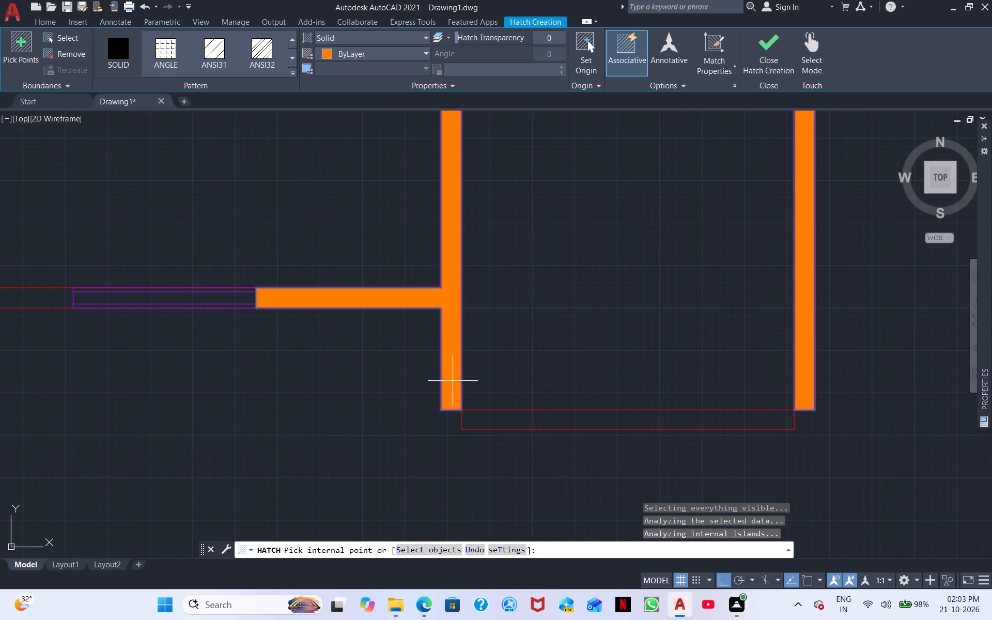
scroll(323, 338, "down", 3)
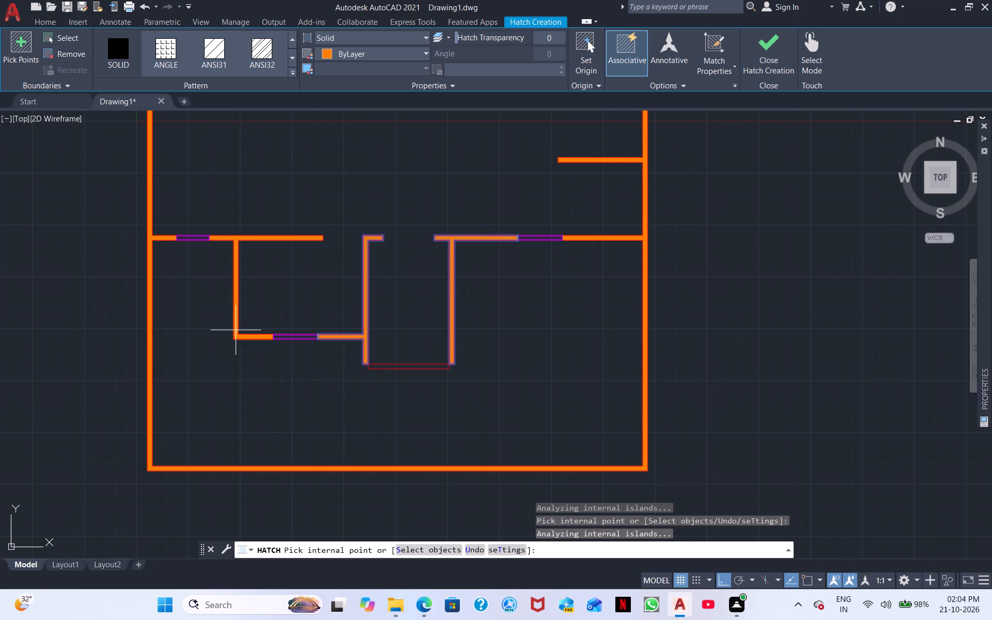
left_click(236, 330)
key("Escape")
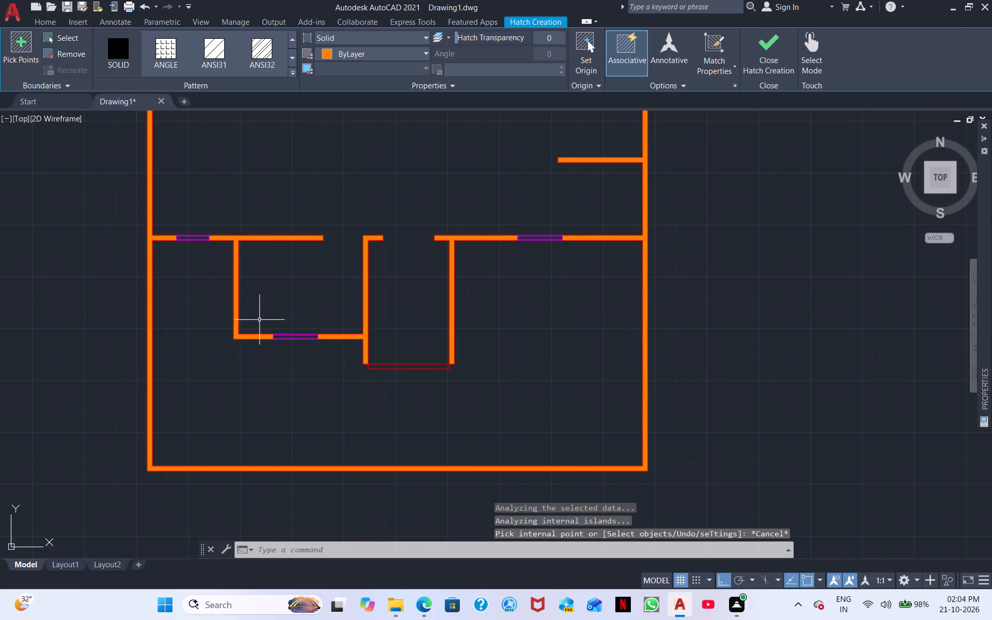
Trim the solid hatch inside the window in the right-hand room's vertical left wall.
middle_click_drag(438, 287, 332, 467)
middle_click_drag(391, 352, 338, 458)
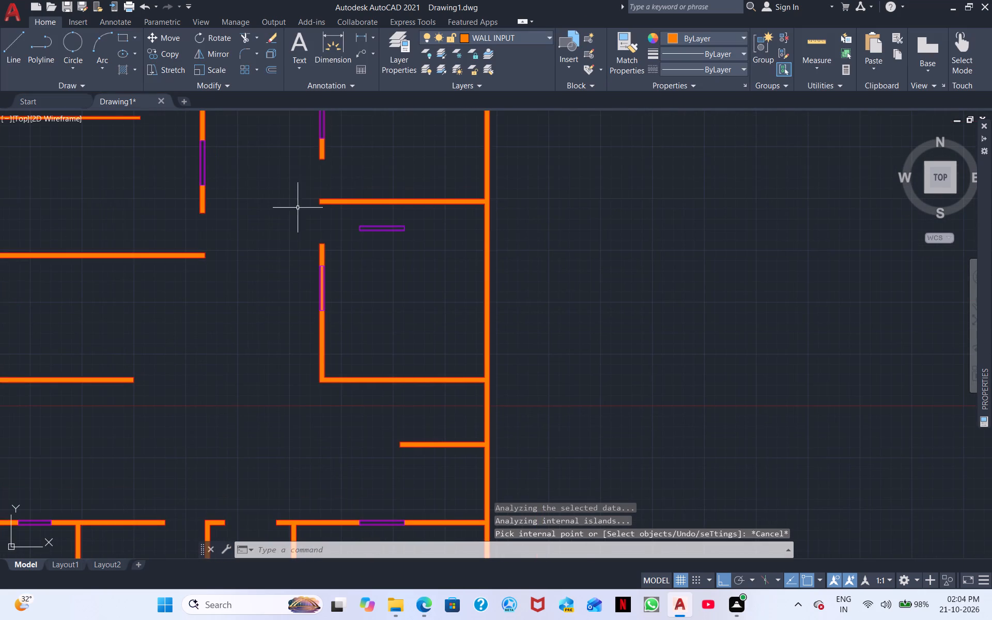
left_click(244, 34)
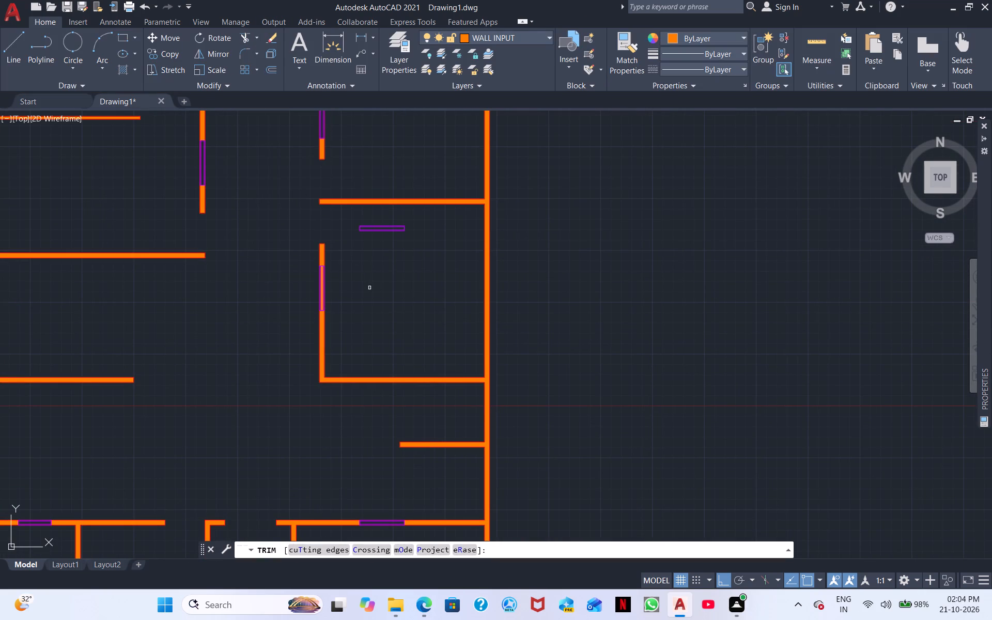
scroll(380, 294, "up", 3)
middle_click_drag(194, 303, 416, 314)
scroll(374, 305, "up", 3)
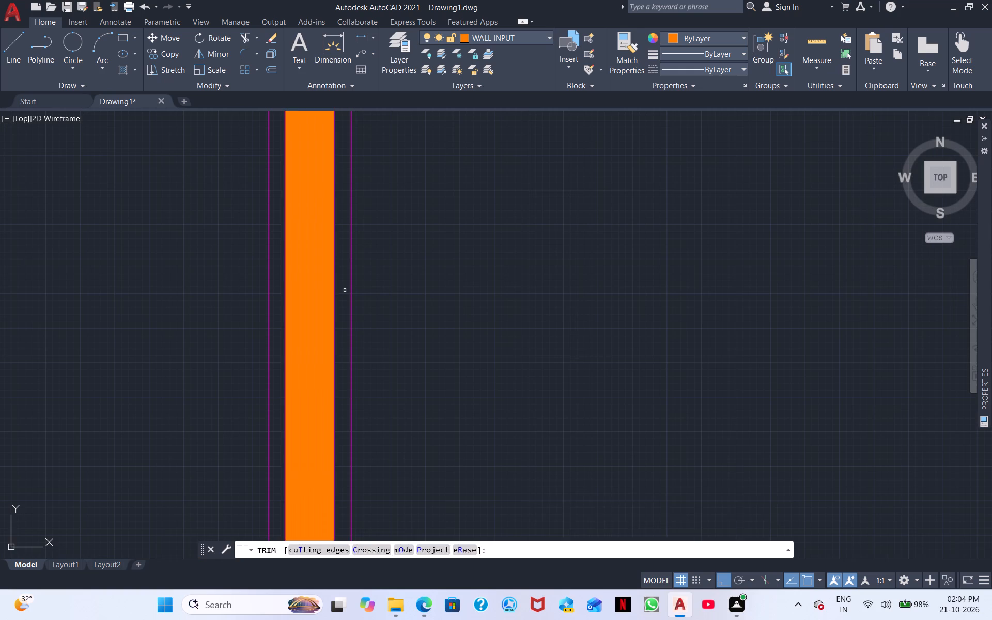
left_click(305, 293)
Trim away the stray horizontal window in the right-hand room, including its leftover end lines.
scroll(376, 296, "down", 2)
scroll(546, 317, "down", 2)
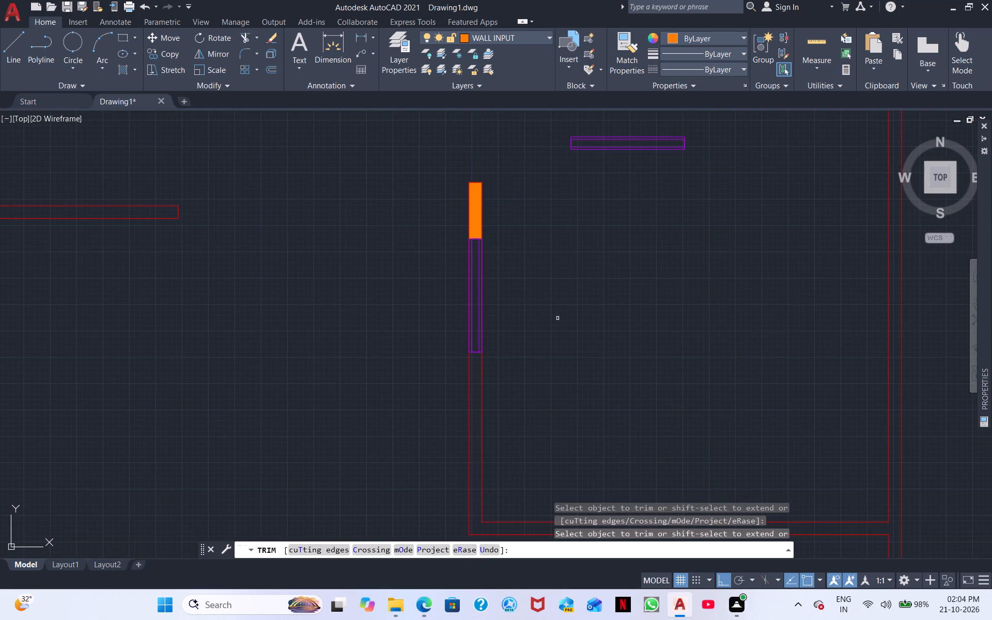
scroll(580, 318, "down", 2)
middle_click_drag(595, 313, 386, 323)
scroll(386, 320, "up", 3)
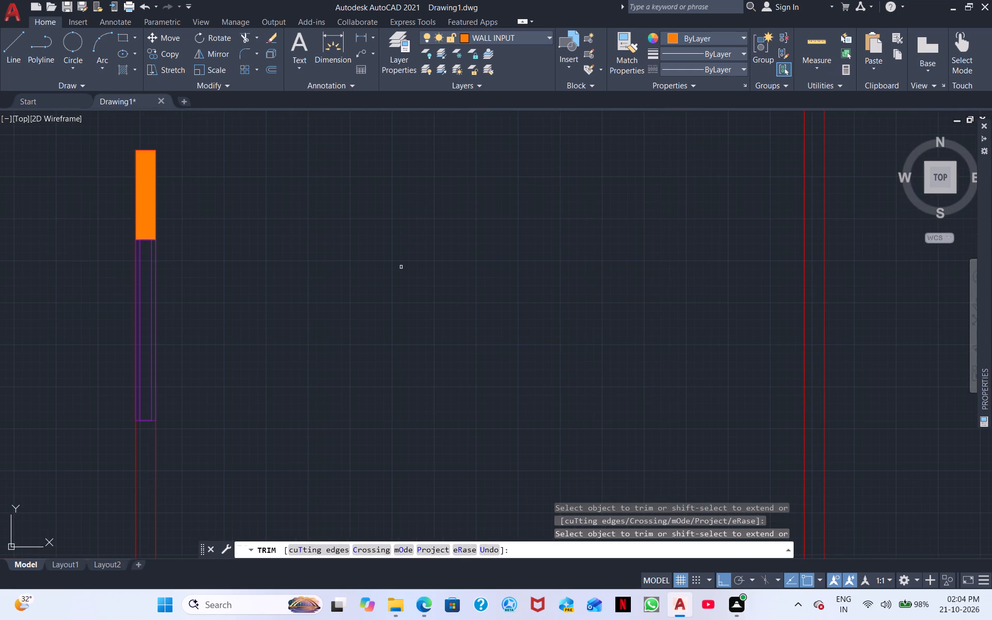
middle_click_drag(469, 191, 464, 464)
left_click_drag(503, 366, 436, 359)
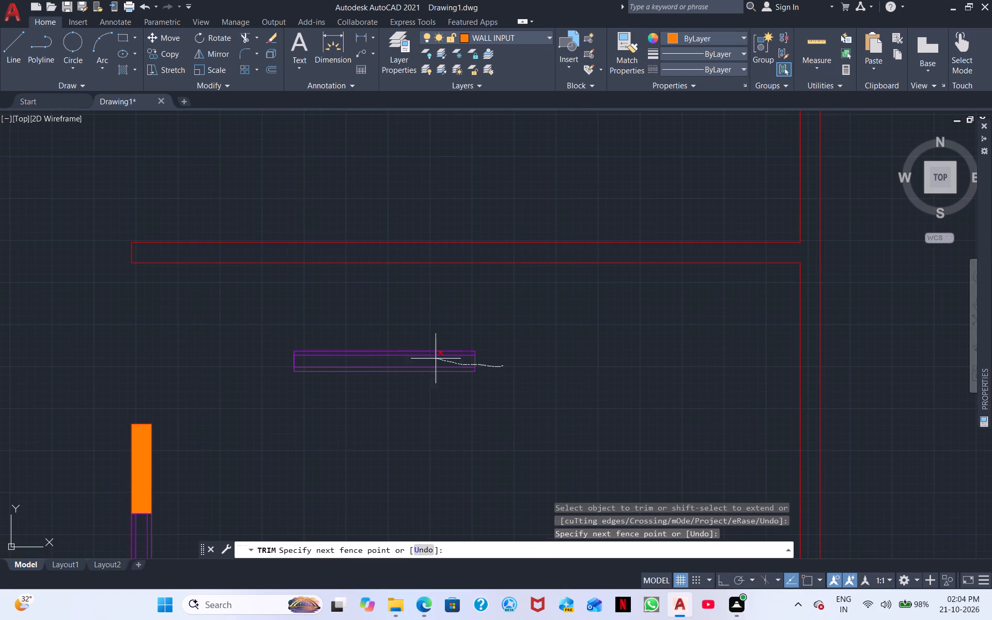
left_click_drag(436, 359, 410, 369)
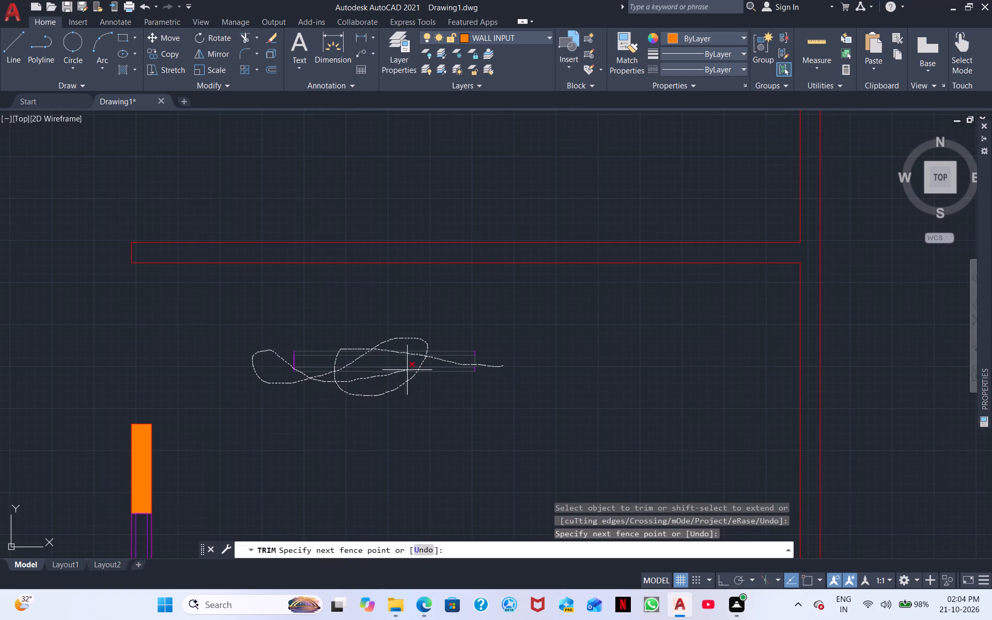
left_click_drag(410, 369, 488, 360)
scroll(486, 359, "up", 3)
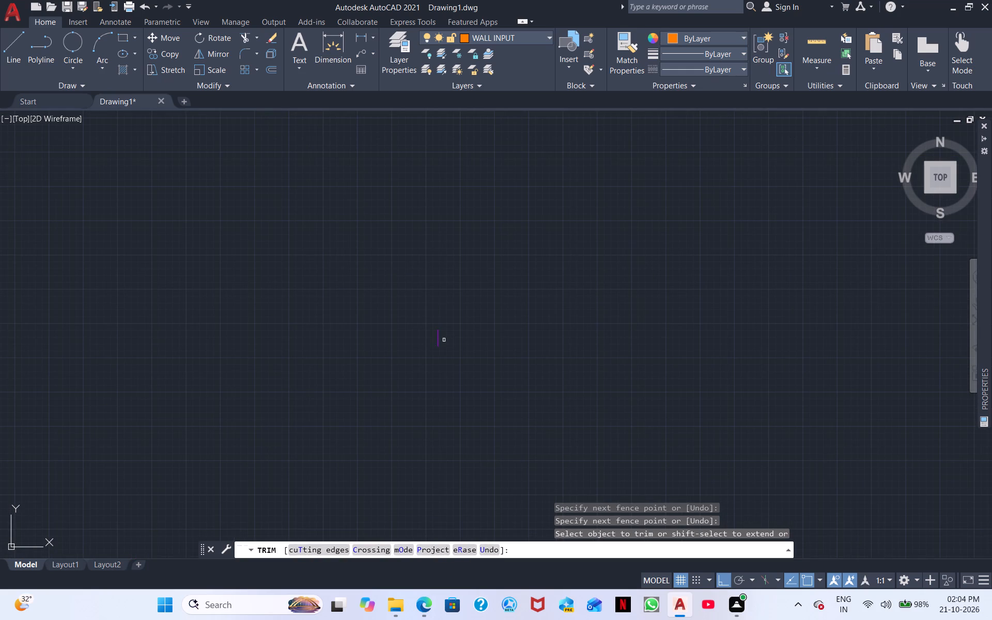
left_click(438, 337)
scroll(166, 382, "down", 2)
middle_click_drag(103, 402, 158, 418)
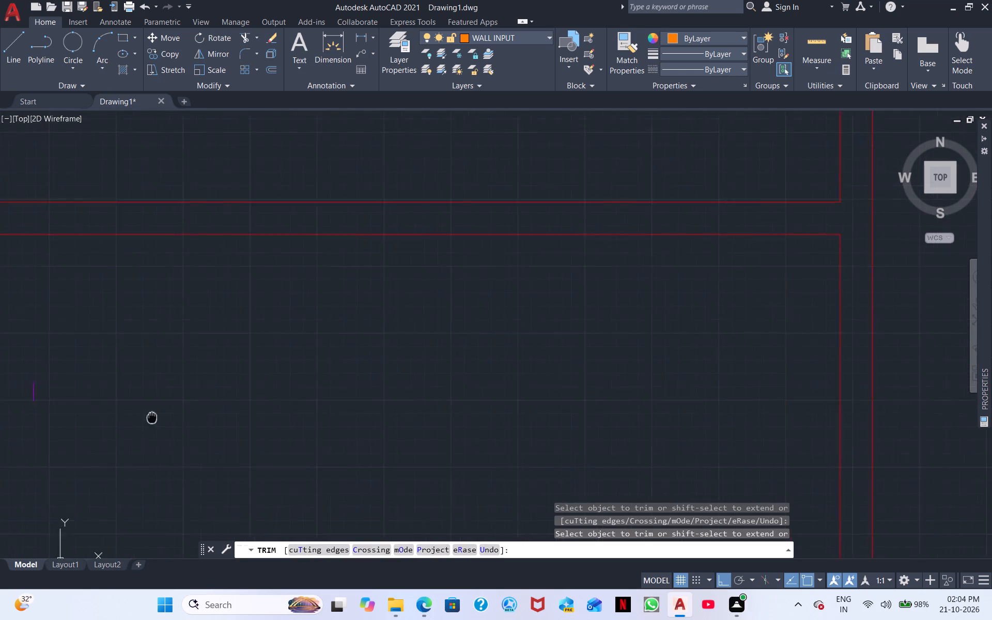
middle_click_drag(158, 418, 516, 429)
left_click_drag(395, 405, 422, 402)
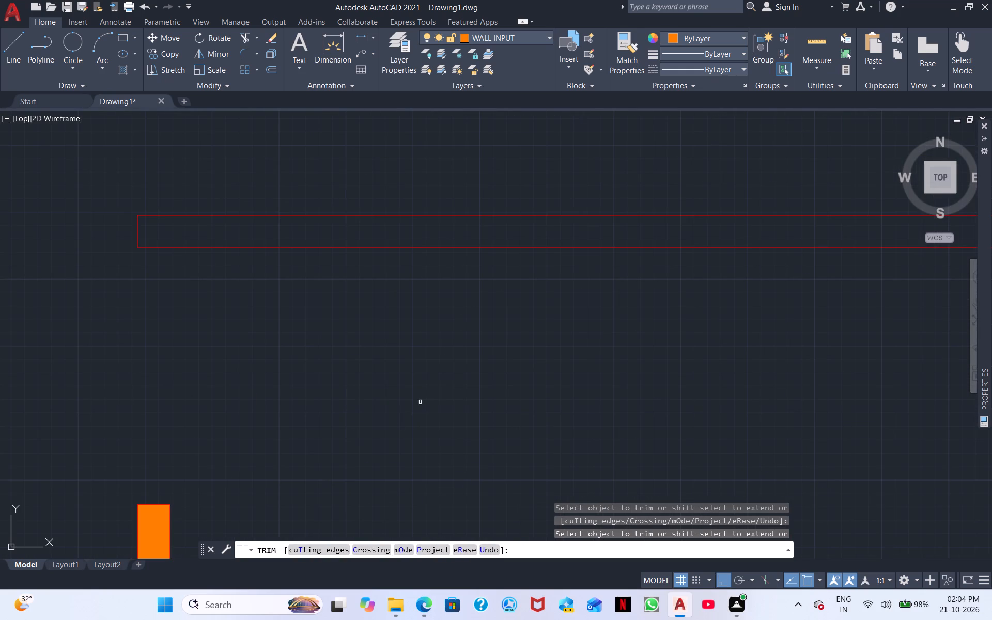
left_click_drag(422, 402, 431, 402)
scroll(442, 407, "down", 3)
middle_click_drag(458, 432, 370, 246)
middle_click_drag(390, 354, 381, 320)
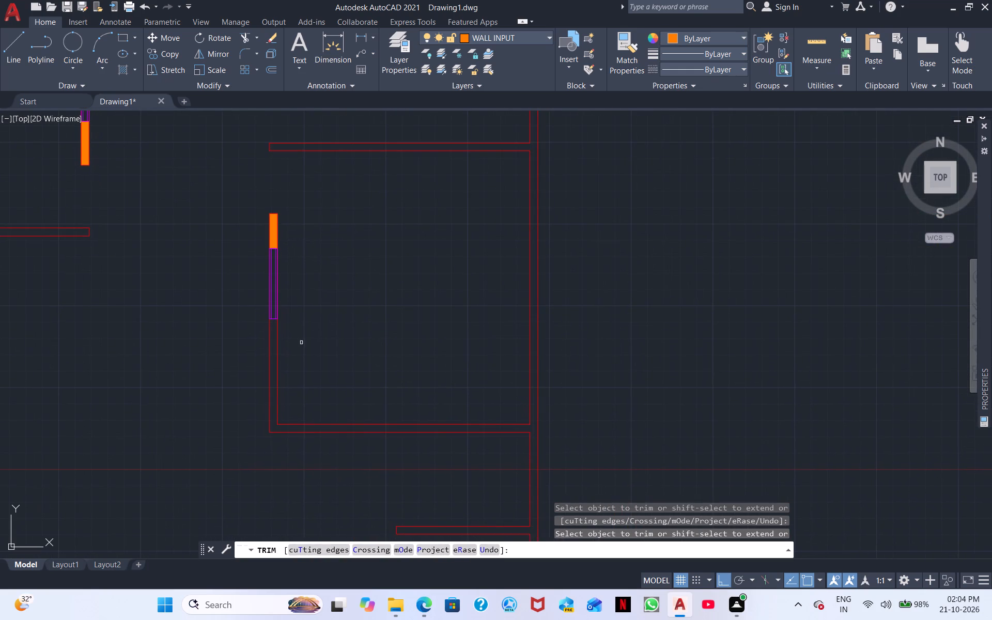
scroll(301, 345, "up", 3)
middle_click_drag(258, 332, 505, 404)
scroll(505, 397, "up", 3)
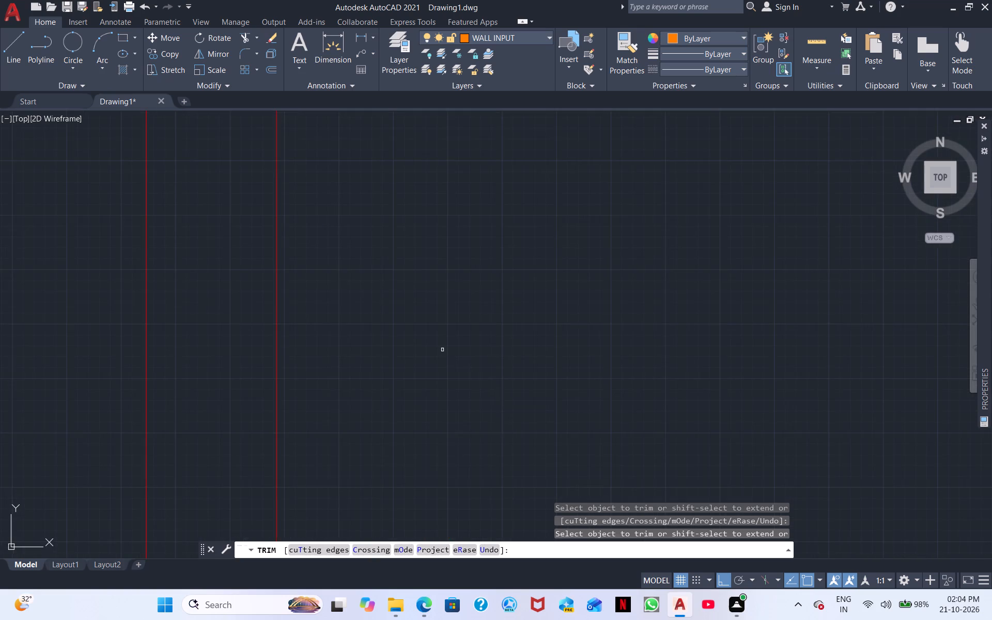
Draw a line on the WALL BOUNDRY layer across the right-hand room's left wall at the window's lower end.
middle_click_drag(443, 354, 693, 559)
key("Escape")
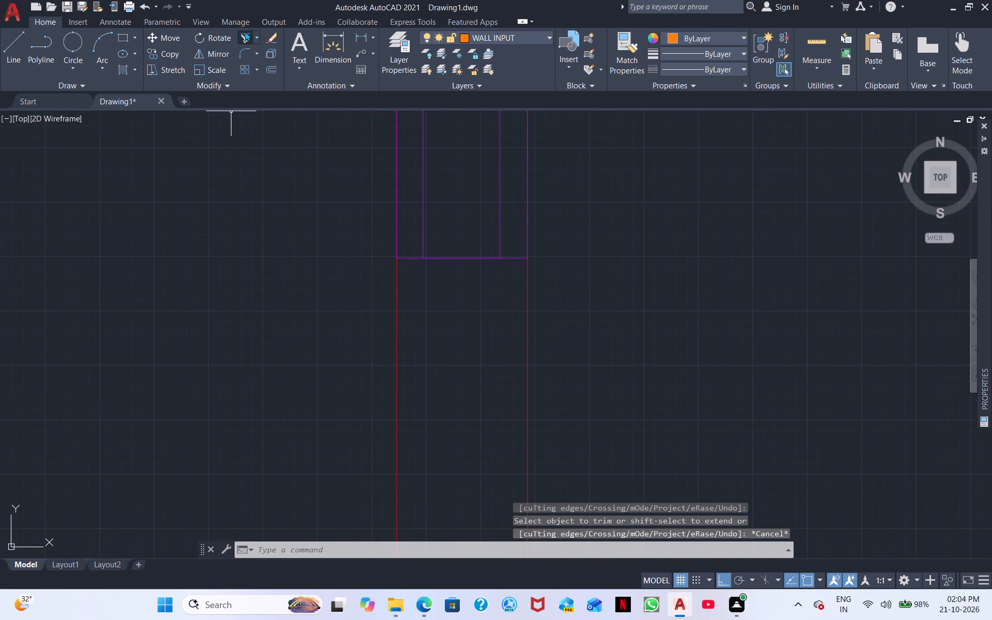
left_click(511, 35)
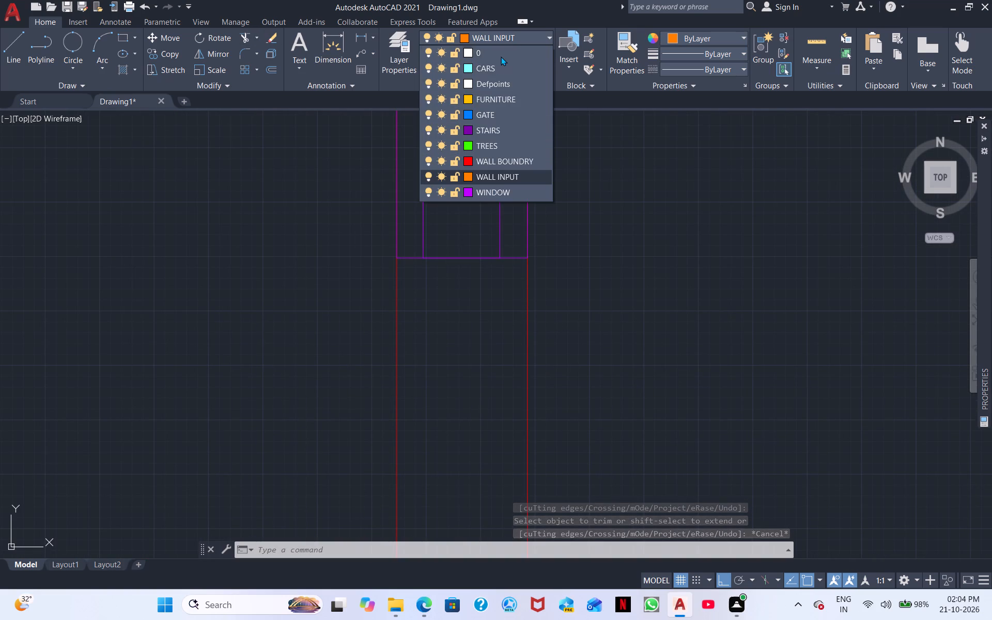
left_click(504, 166)
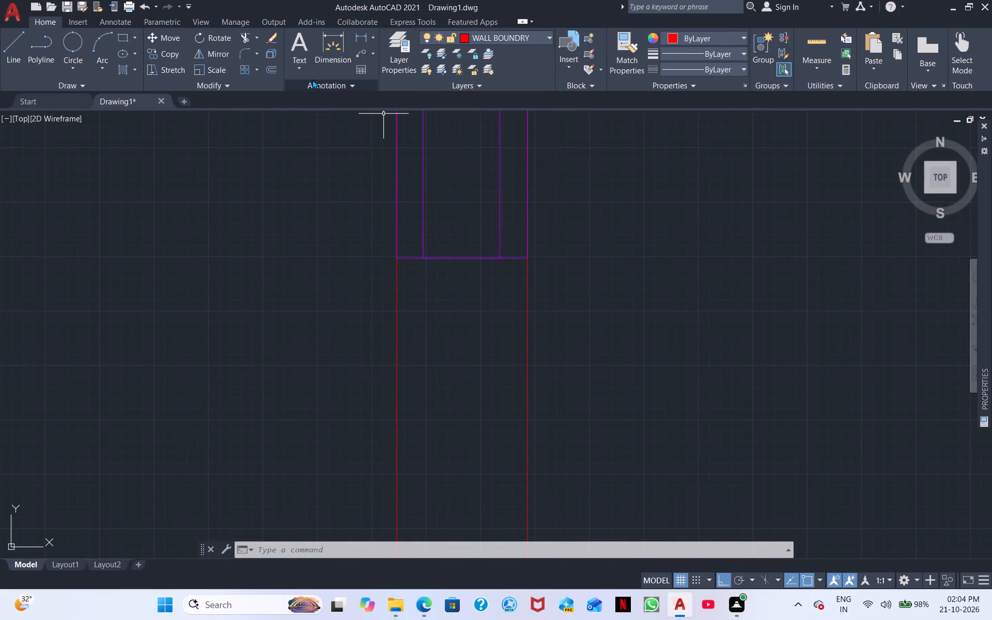
left_click(8, 56)
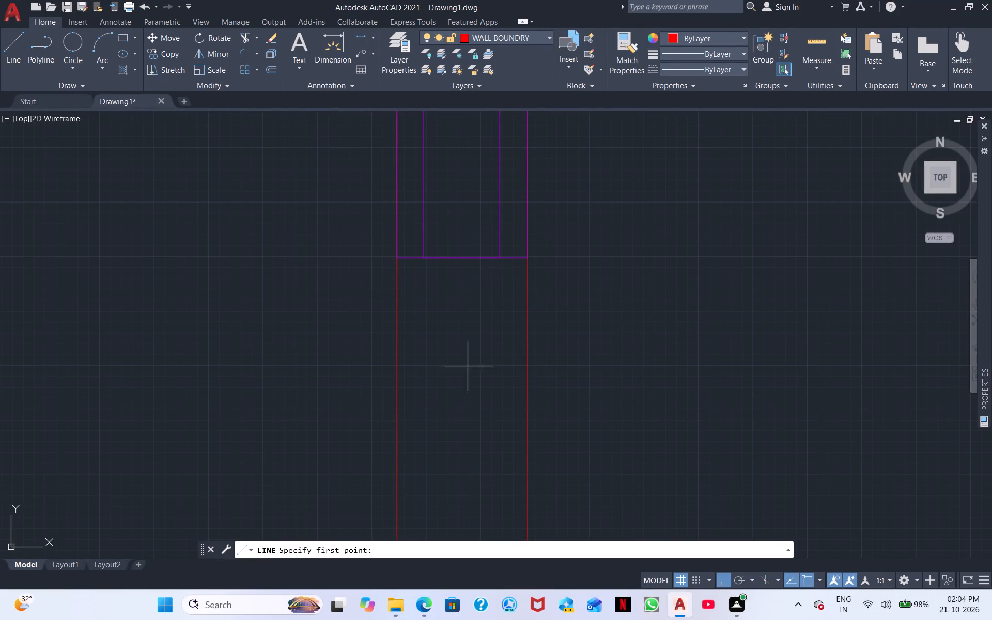
scroll(457, 293, "up", 3)
middle_click_drag(360, 235, 456, 480)
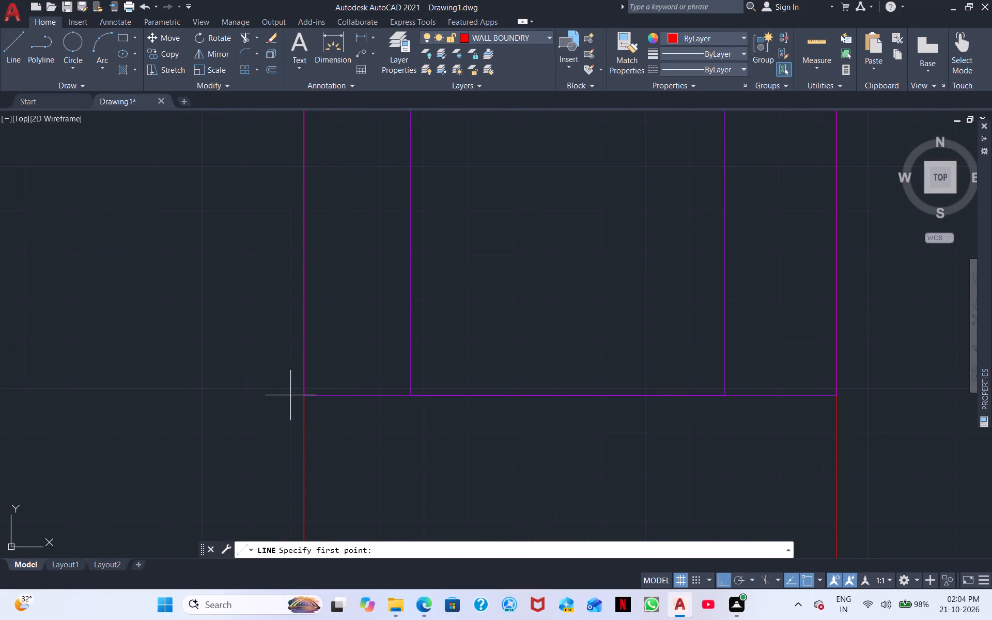
left_click(301, 398)
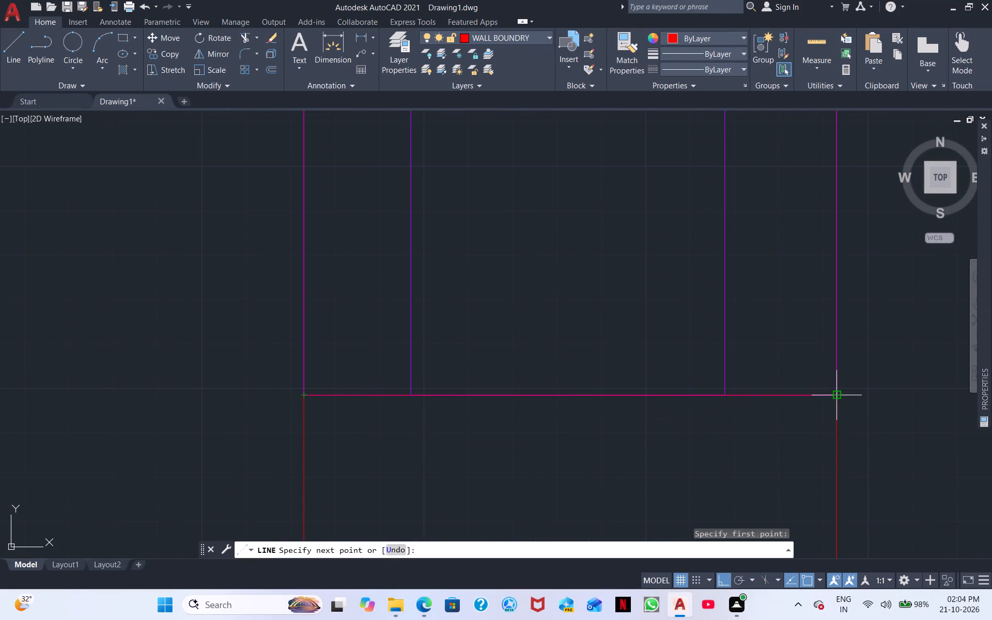
left_click(838, 397)
key("Escape")
Examine the window, the surrounding right-hand room walls and the whole plan for walls still lacking solid fill.
scroll(815, 385, "down", 5)
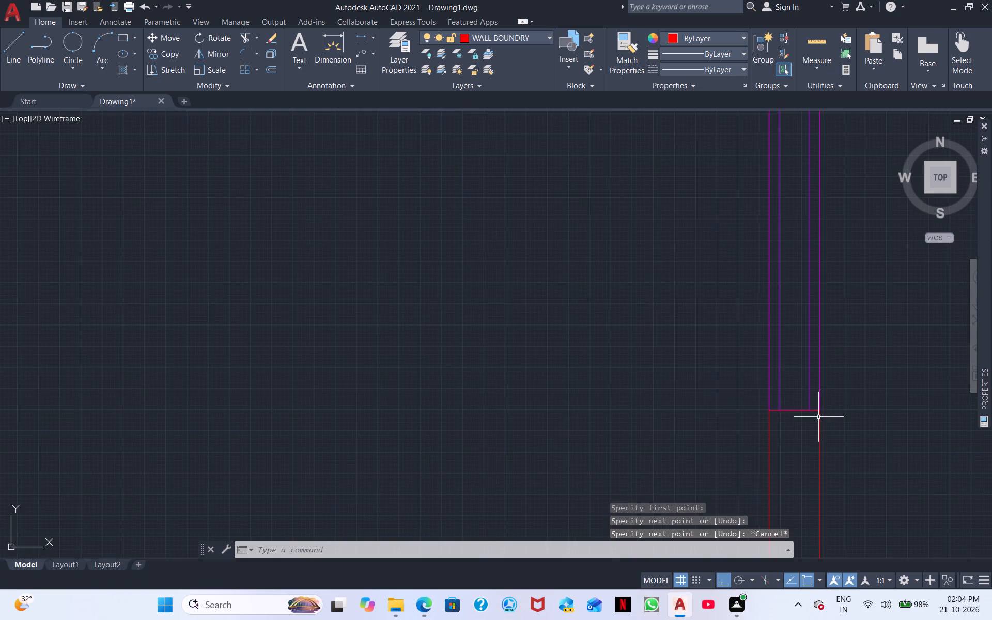
middle_click_drag(816, 424, 429, 601)
scroll(429, 601, "down", 1)
middle_click_drag(440, 592, 479, 399)
middle_click_drag(550, 440, 561, 423)
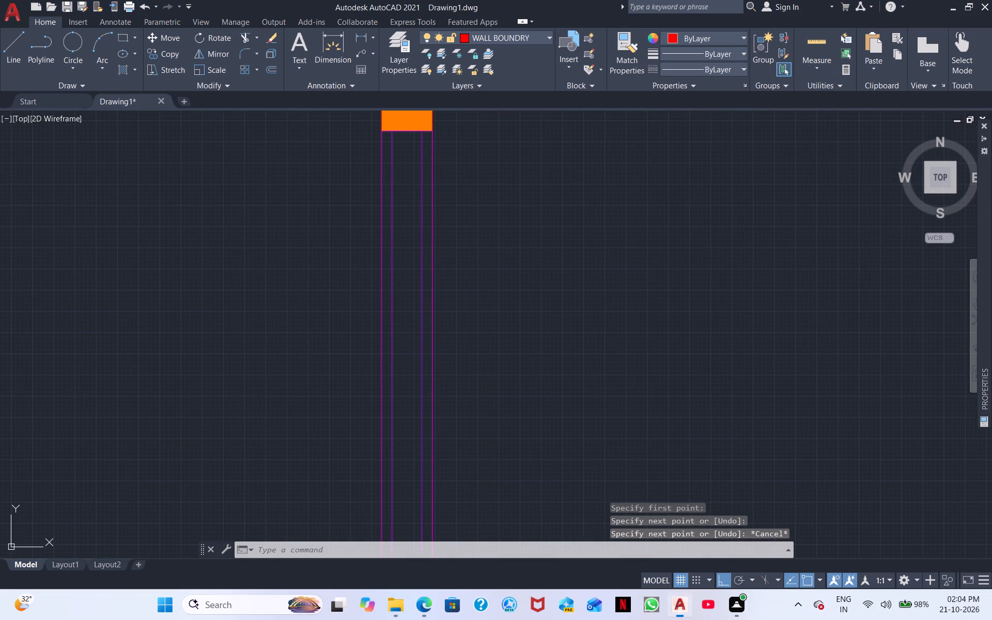
middle_click_drag(561, 423, 577, 386)
scroll(580, 421, "down", 2)
middle_click_drag(580, 421, 582, 304)
middle_click_drag(593, 393, 613, 314)
middle_click_drag(642, 406, 655, 347)
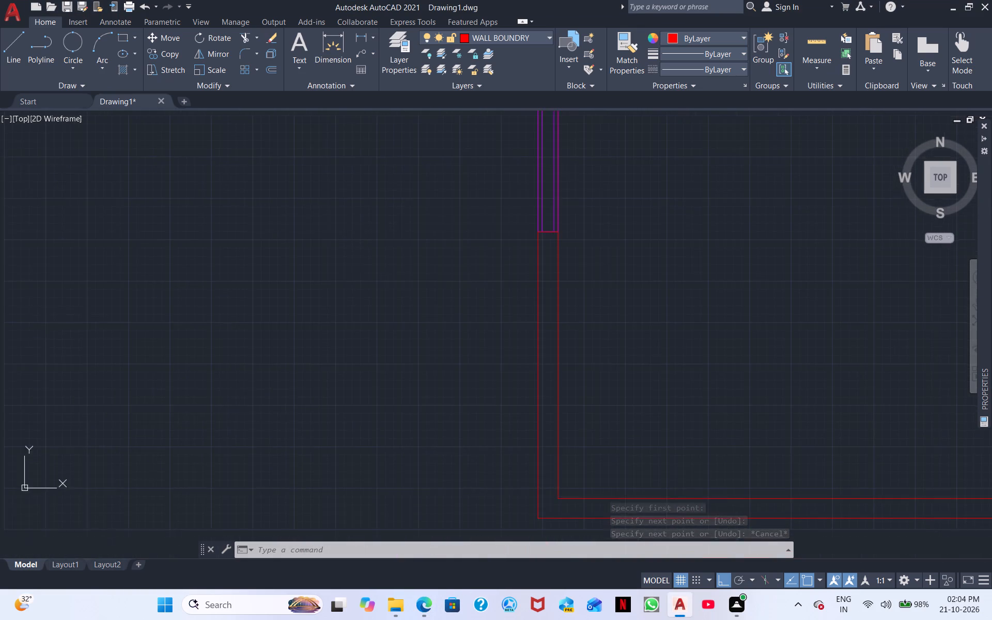
middle_click_drag(657, 381, 661, 342)
middle_click_drag(676, 364, 432, 328)
middle_click_drag(645, 365, 476, 340)
middle_click_drag(591, 341, 457, 346)
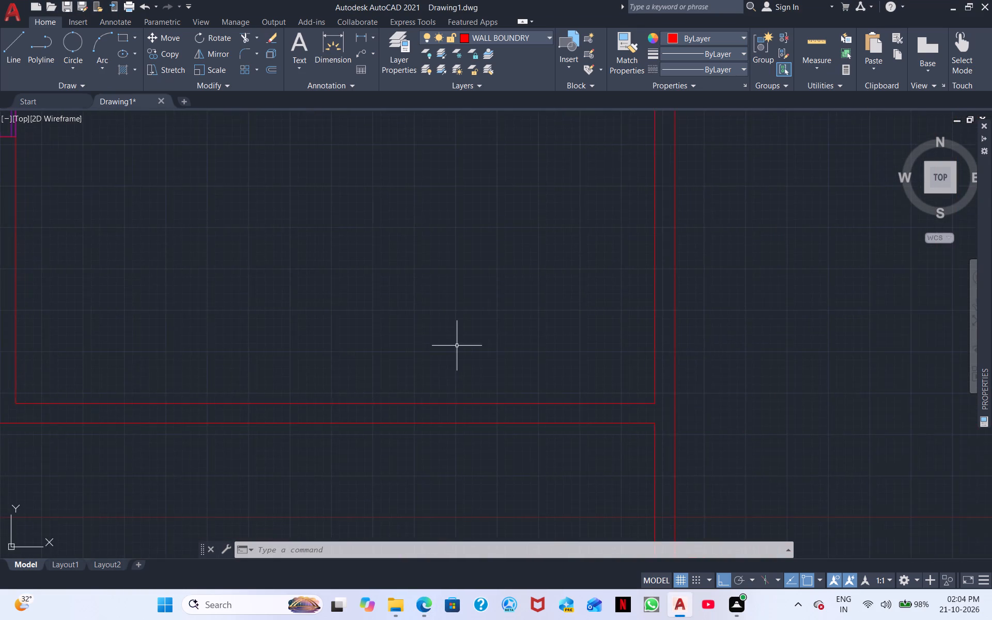
scroll(457, 346, "down", 2)
scroll(502, 409, "down", 3)
scroll(533, 448, "up", 2)
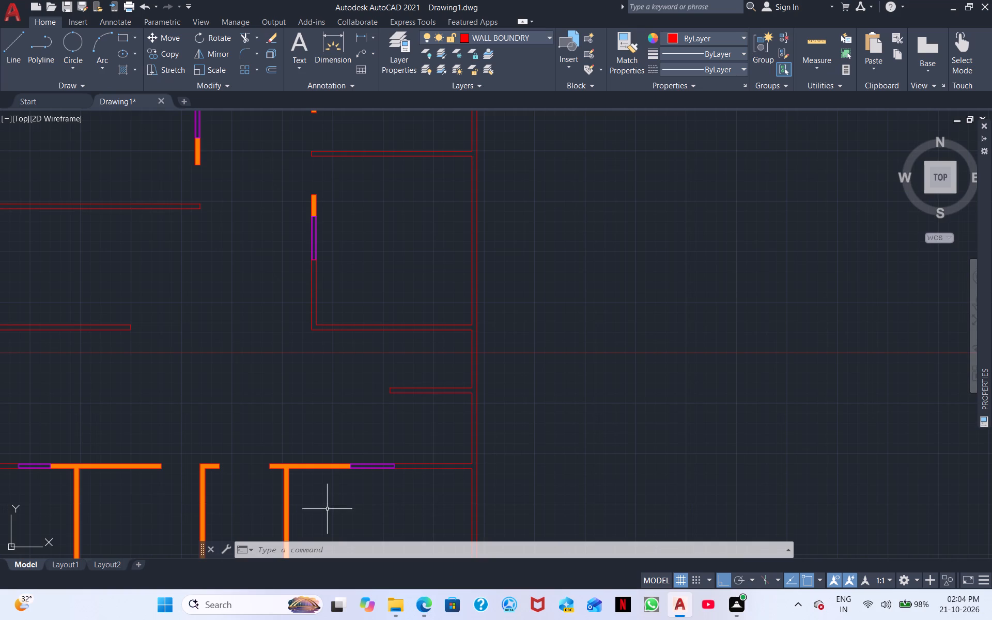
middle_click_drag(344, 436, 630, 439)
scroll(630, 439, "down", 1)
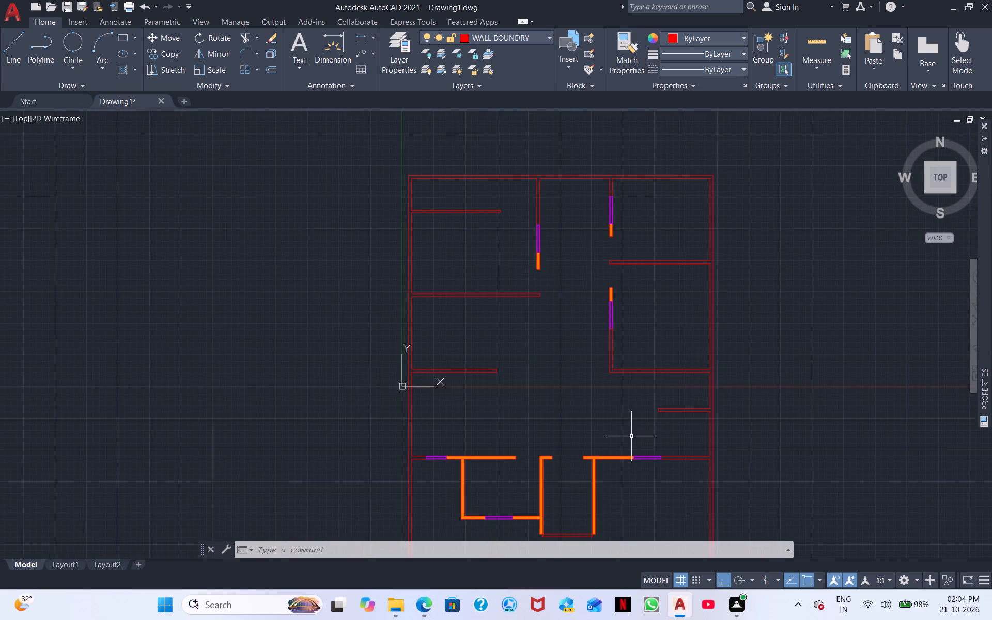
Make WALL INPUT the current layer.
scroll(436, 153, "up", 1)
left_click(497, 33)
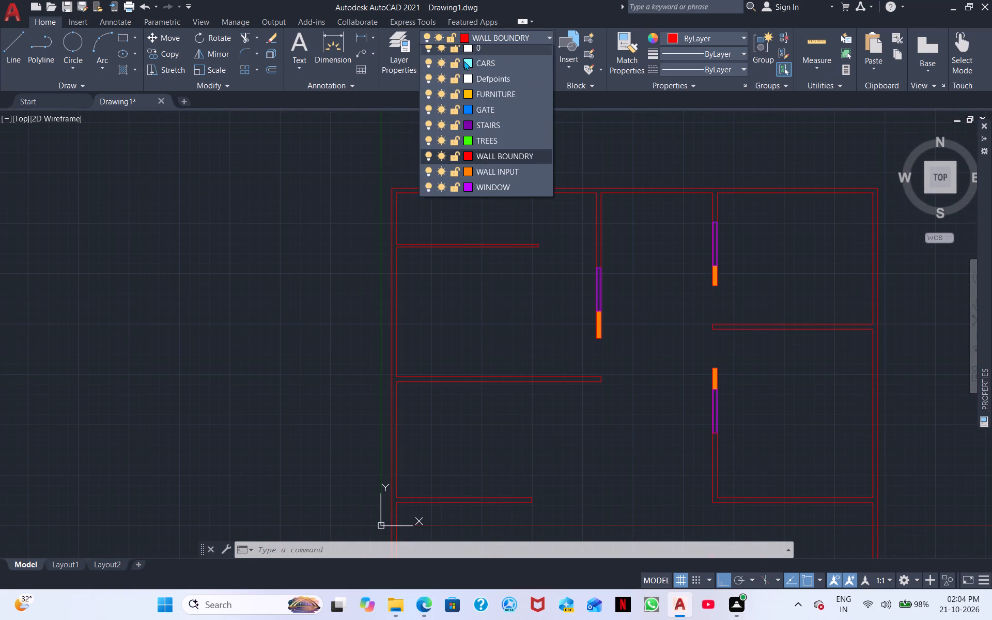
left_click(489, 179)
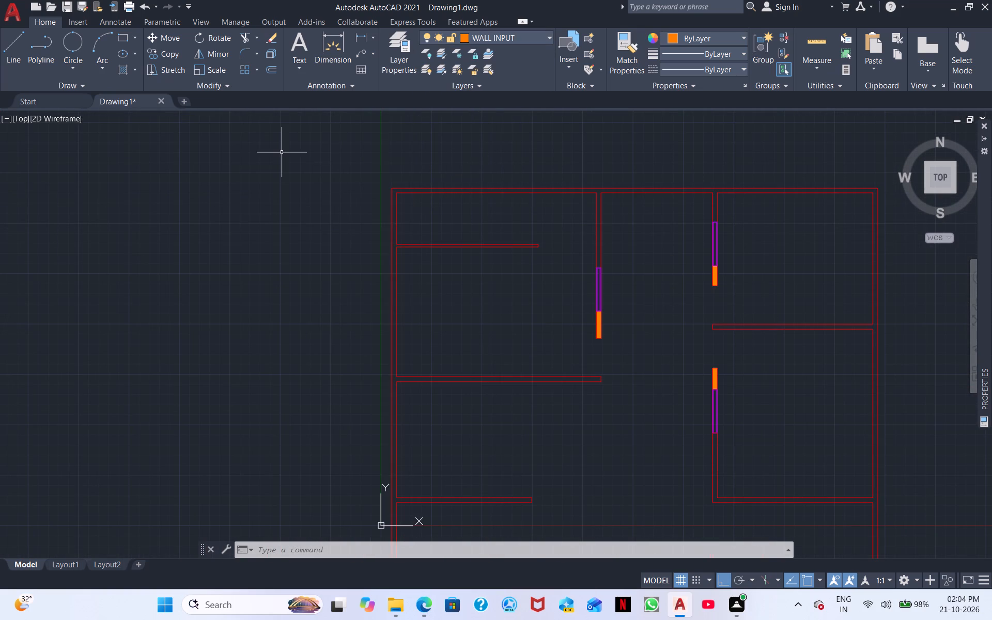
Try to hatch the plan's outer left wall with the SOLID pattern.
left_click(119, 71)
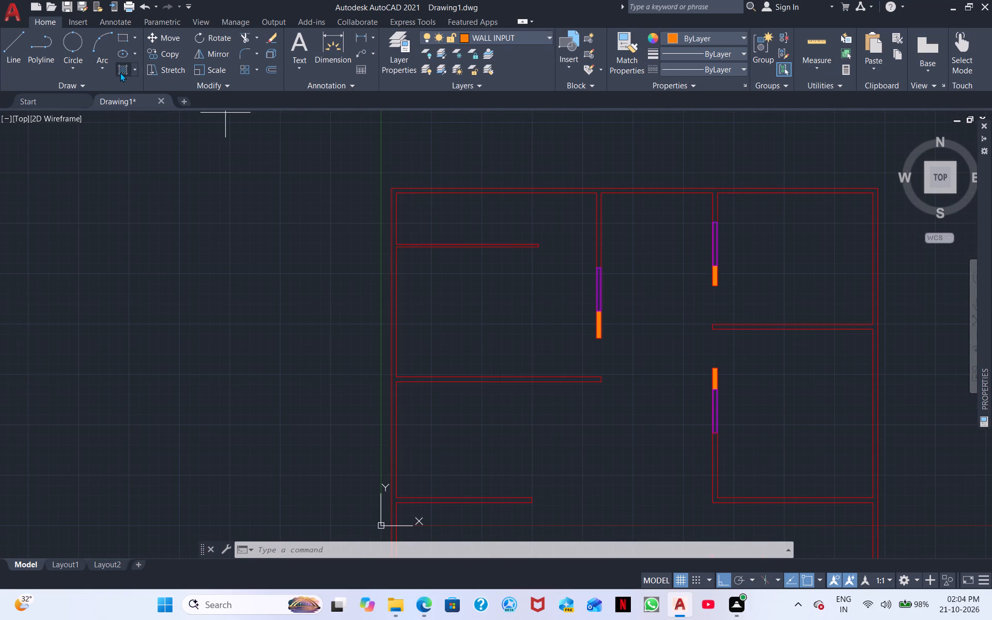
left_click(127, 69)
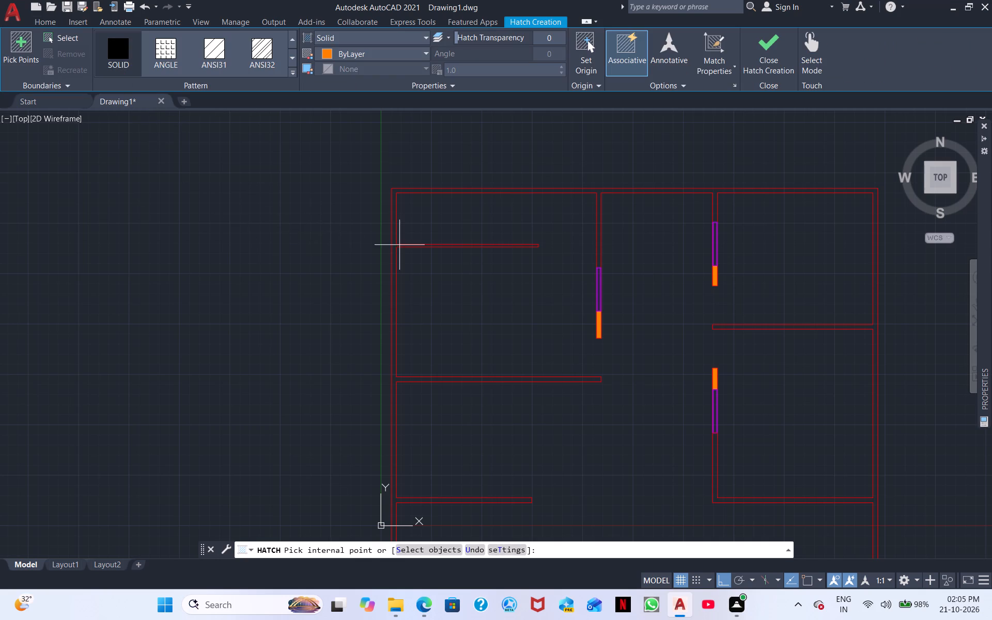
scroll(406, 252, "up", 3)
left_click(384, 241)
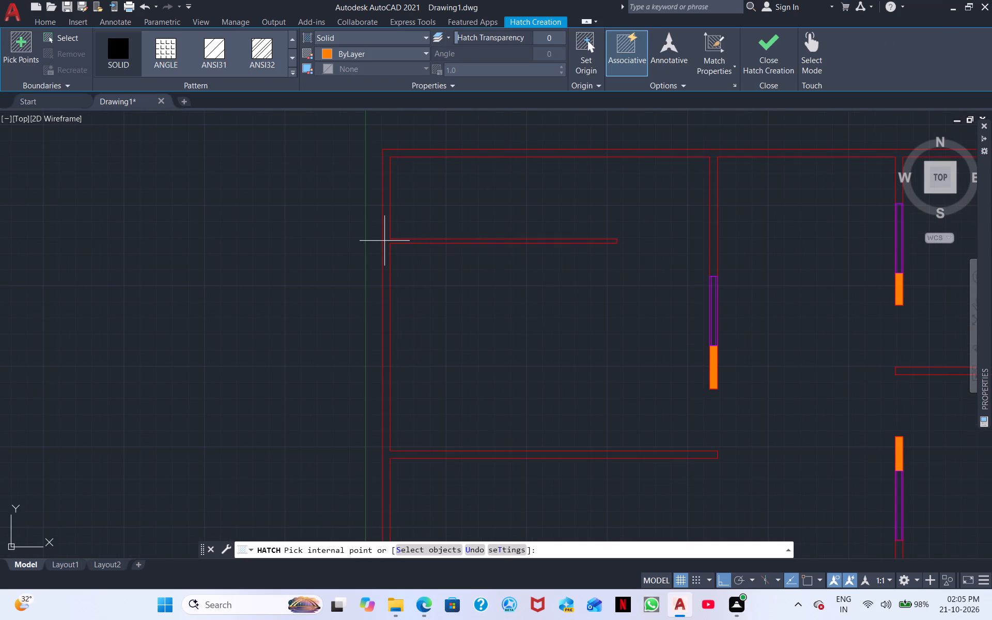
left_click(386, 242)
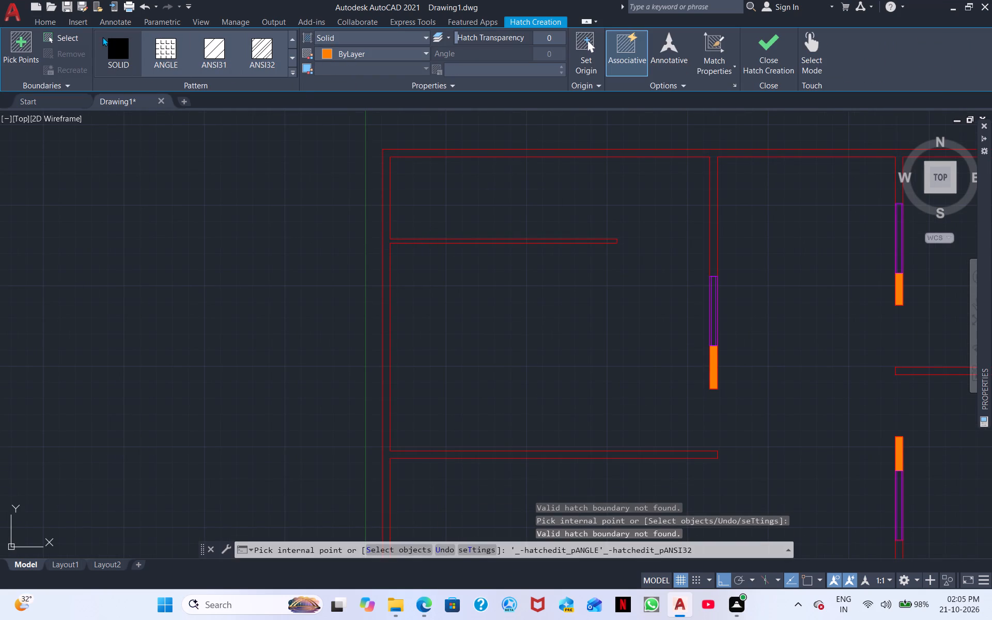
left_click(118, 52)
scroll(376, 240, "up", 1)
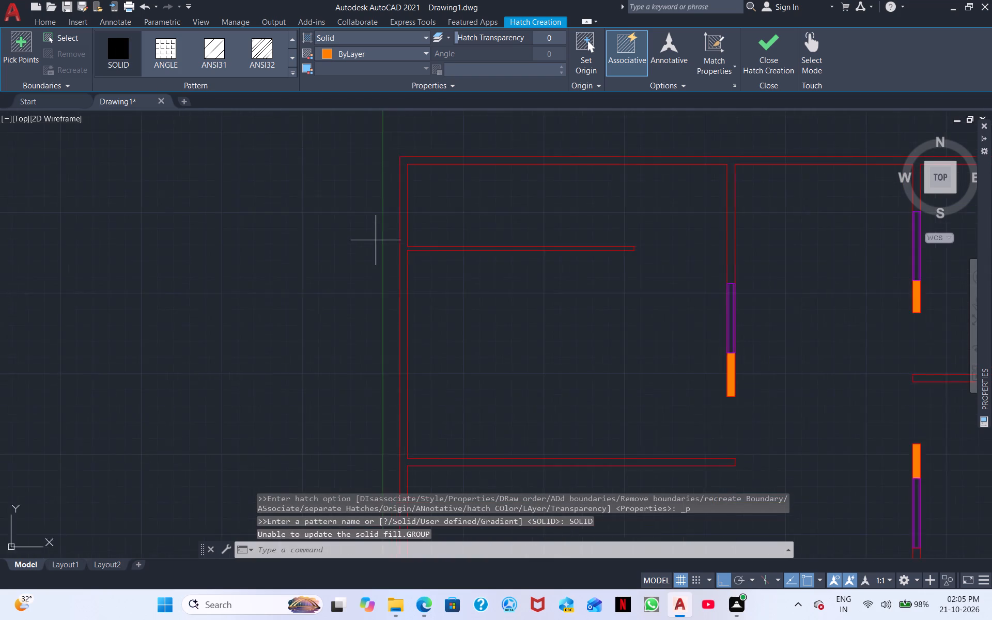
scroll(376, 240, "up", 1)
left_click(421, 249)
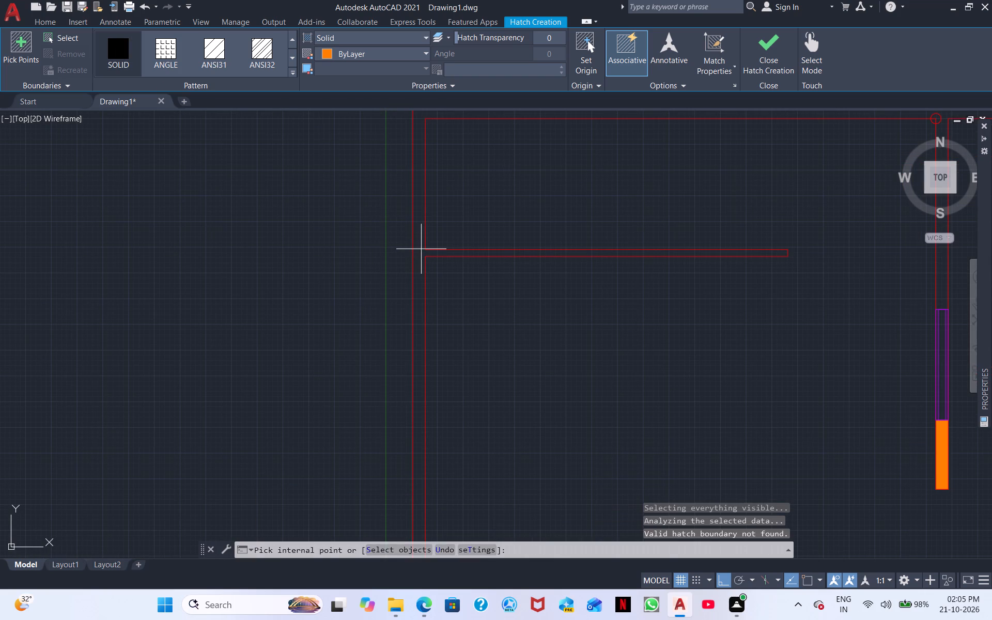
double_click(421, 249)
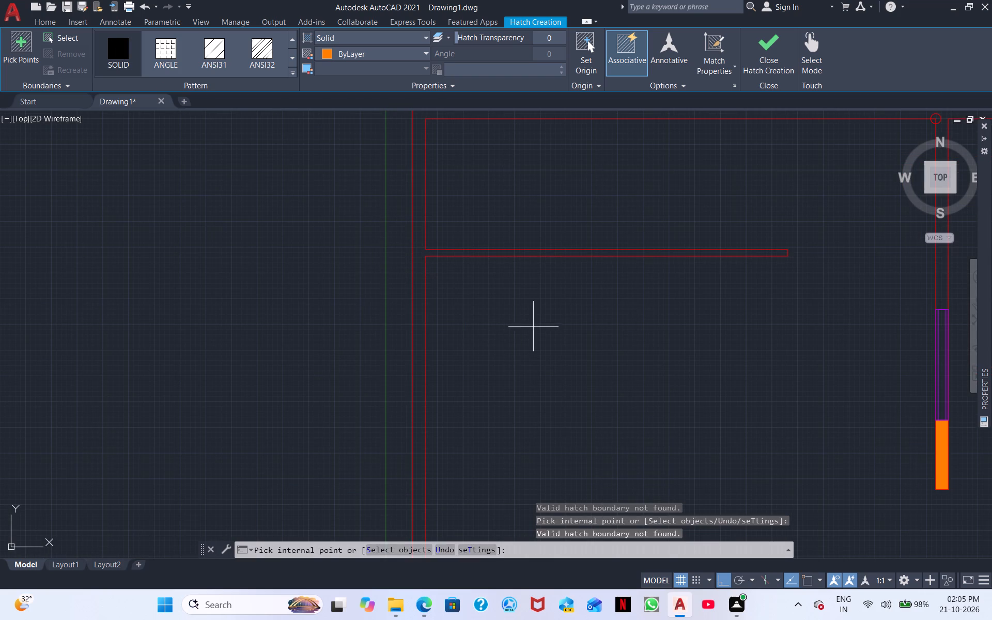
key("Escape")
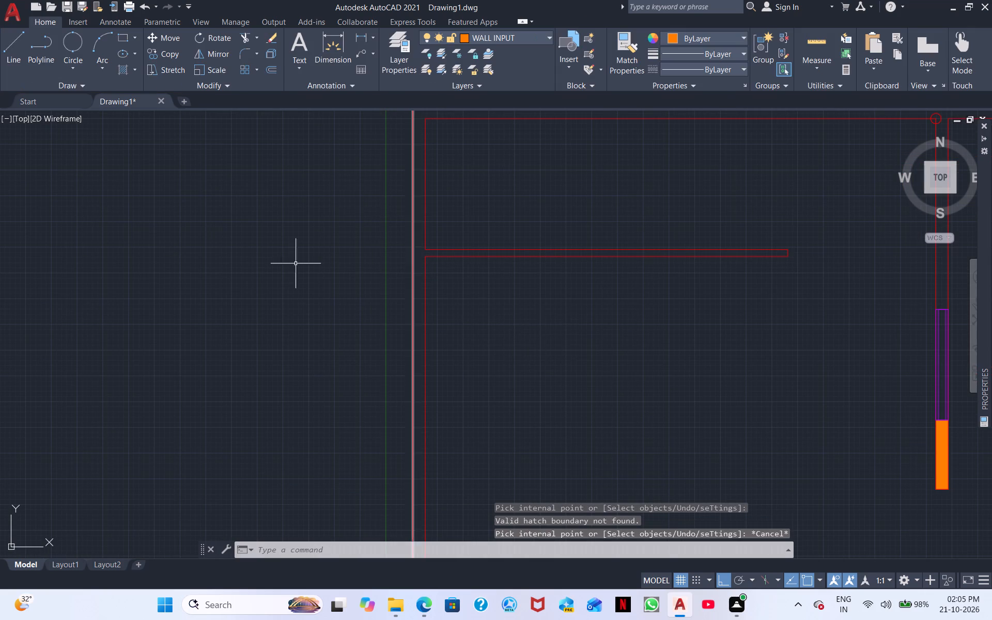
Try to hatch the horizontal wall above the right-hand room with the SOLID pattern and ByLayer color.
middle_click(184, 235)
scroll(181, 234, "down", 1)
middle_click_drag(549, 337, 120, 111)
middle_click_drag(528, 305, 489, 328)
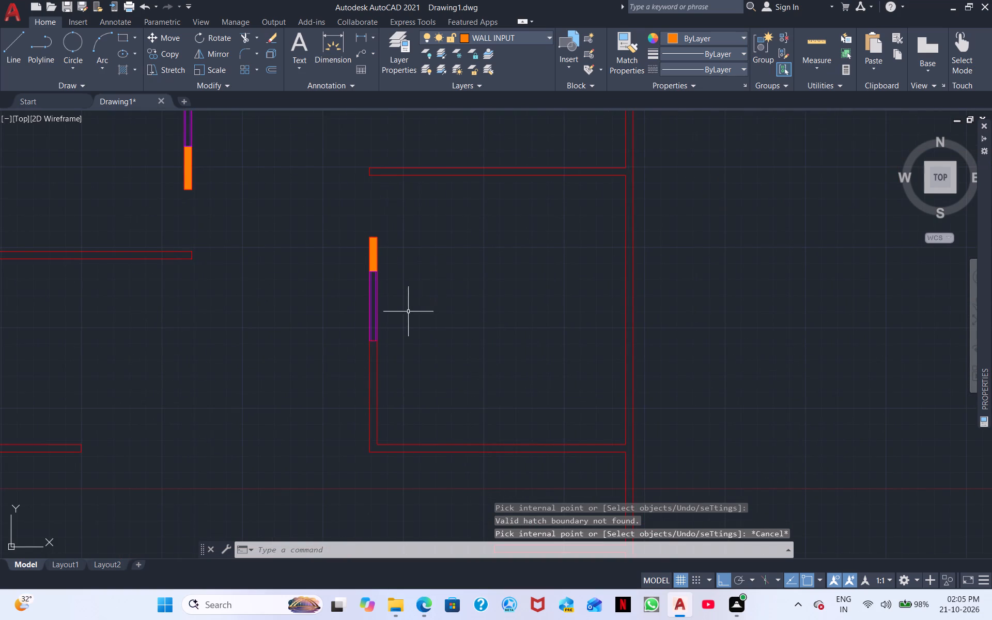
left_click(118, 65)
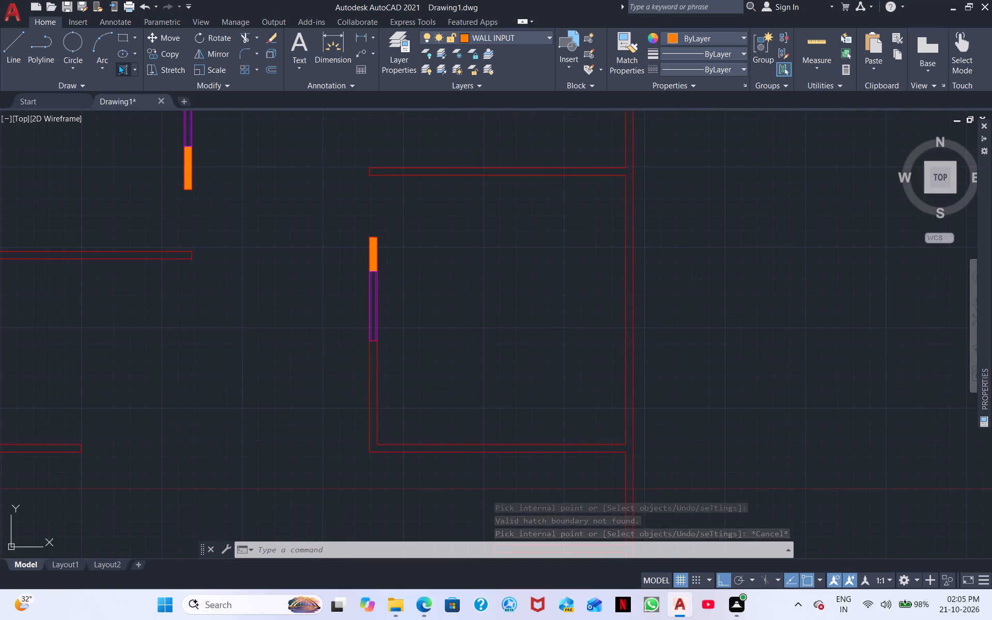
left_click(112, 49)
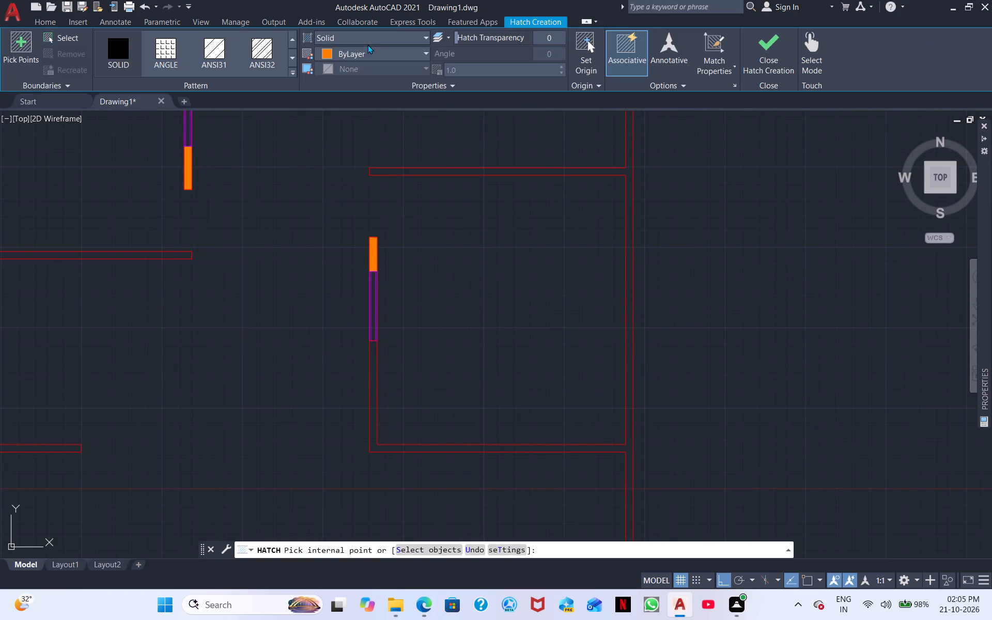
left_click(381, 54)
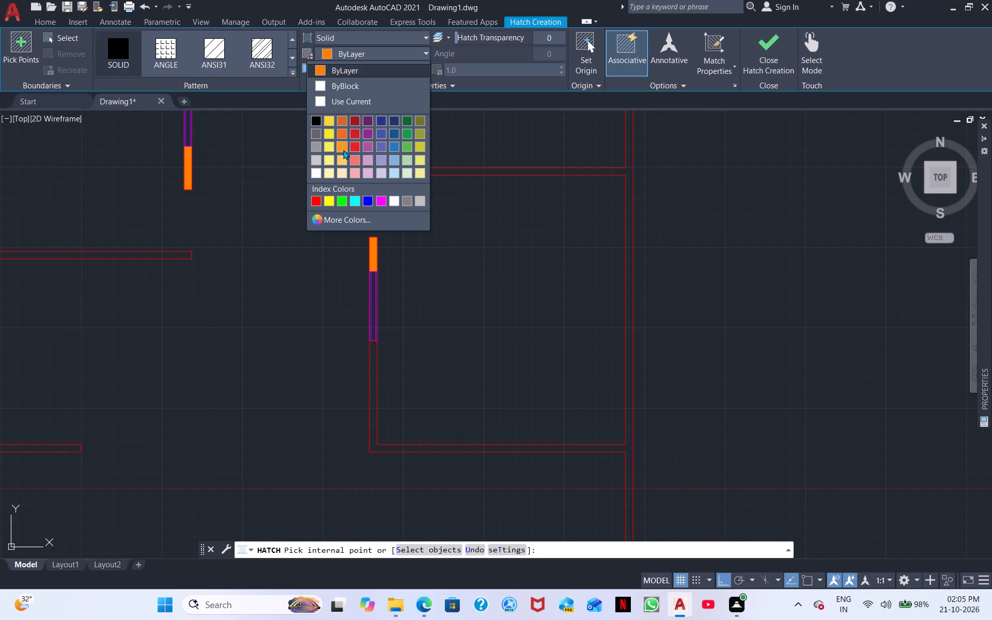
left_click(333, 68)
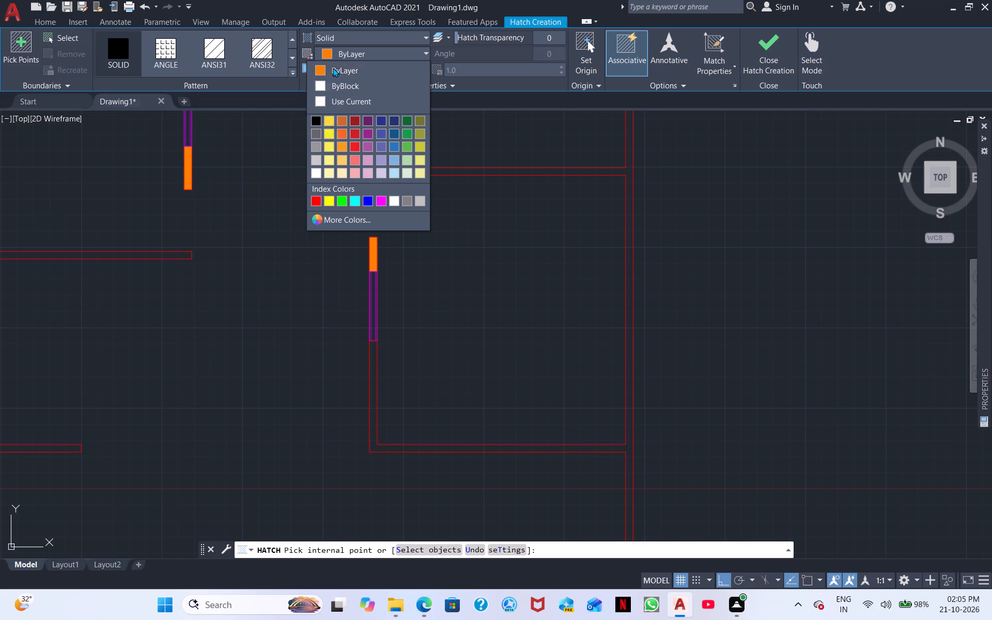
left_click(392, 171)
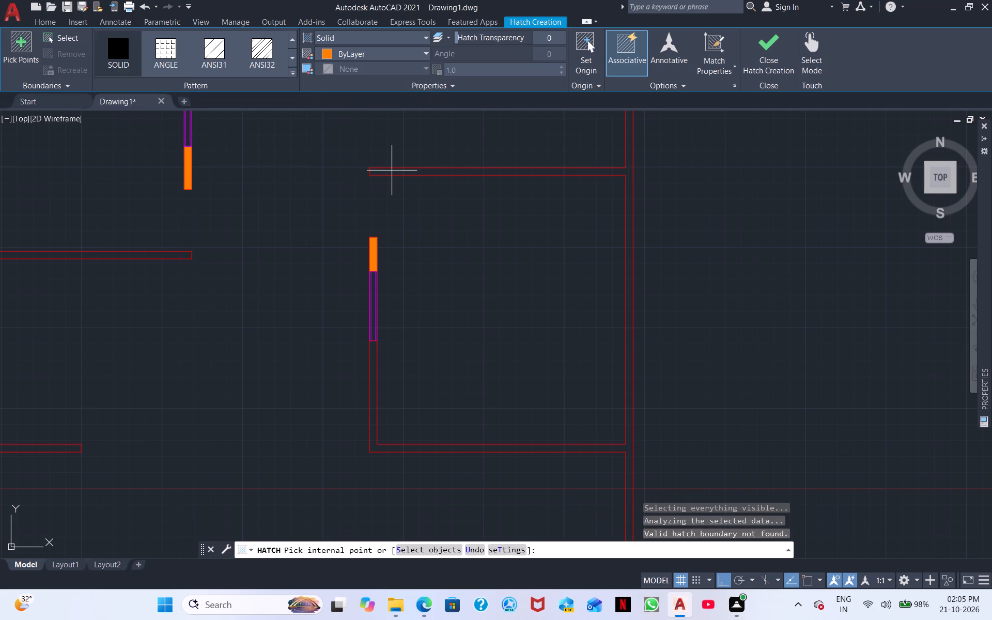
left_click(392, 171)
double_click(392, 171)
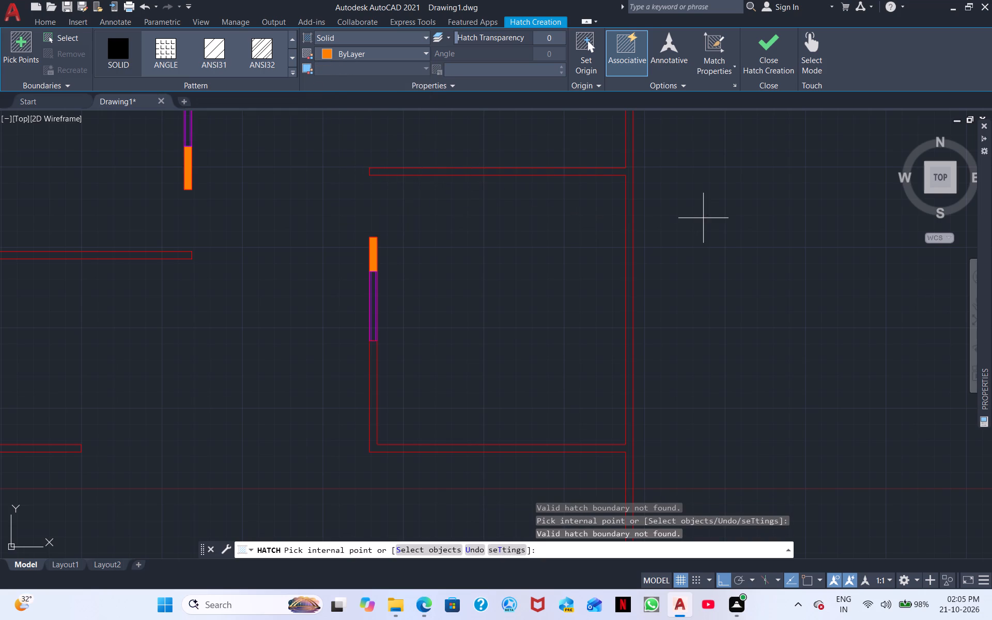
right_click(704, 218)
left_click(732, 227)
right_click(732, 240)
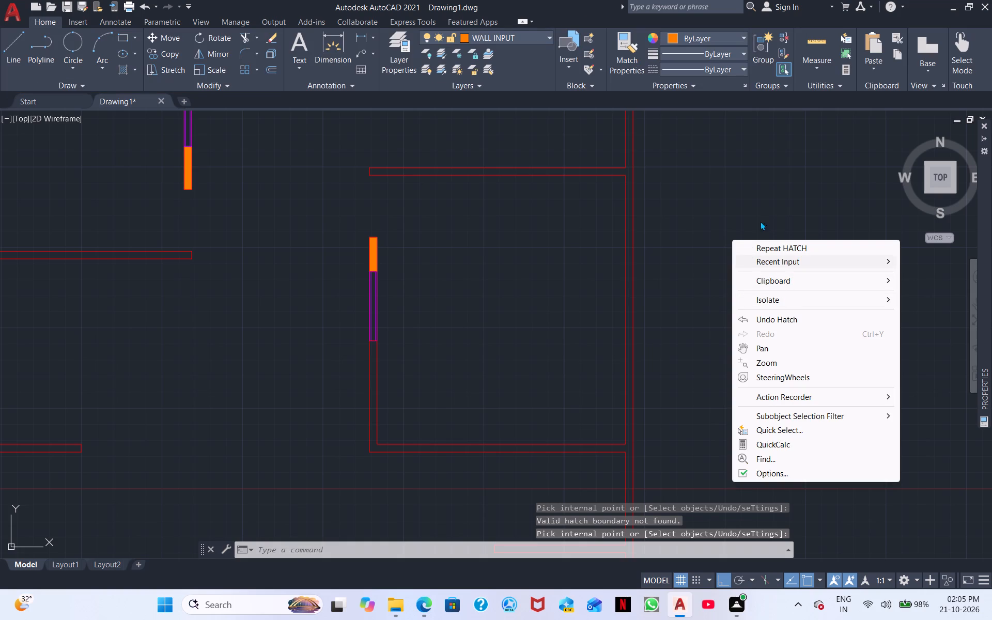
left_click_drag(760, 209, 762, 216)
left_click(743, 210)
Select the entire floor plan and join its connected lines into polylines.
scroll(704, 212, "down", 2)
middle_click_drag(723, 264, 772, 186)
scroll(743, 267, "down", 1)
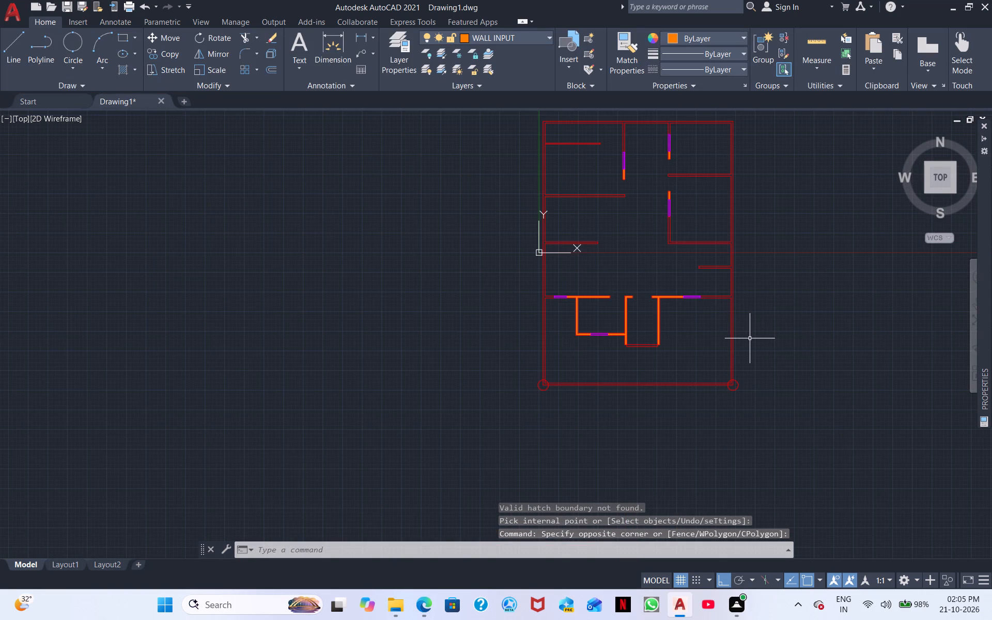
middle_click_drag(709, 424, 668, 488)
left_click(758, 484)
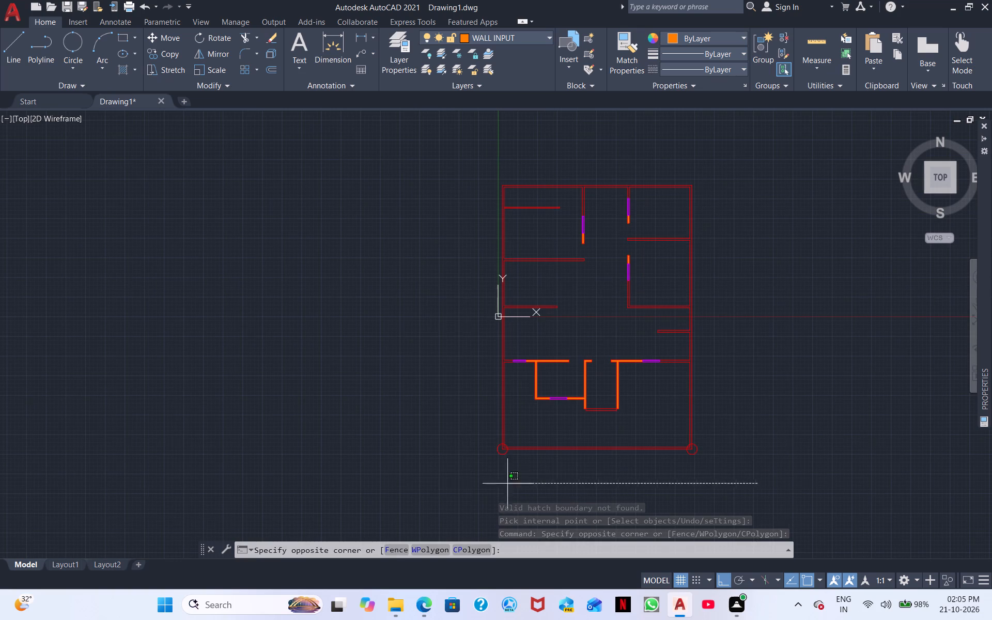
left_click(445, 161)
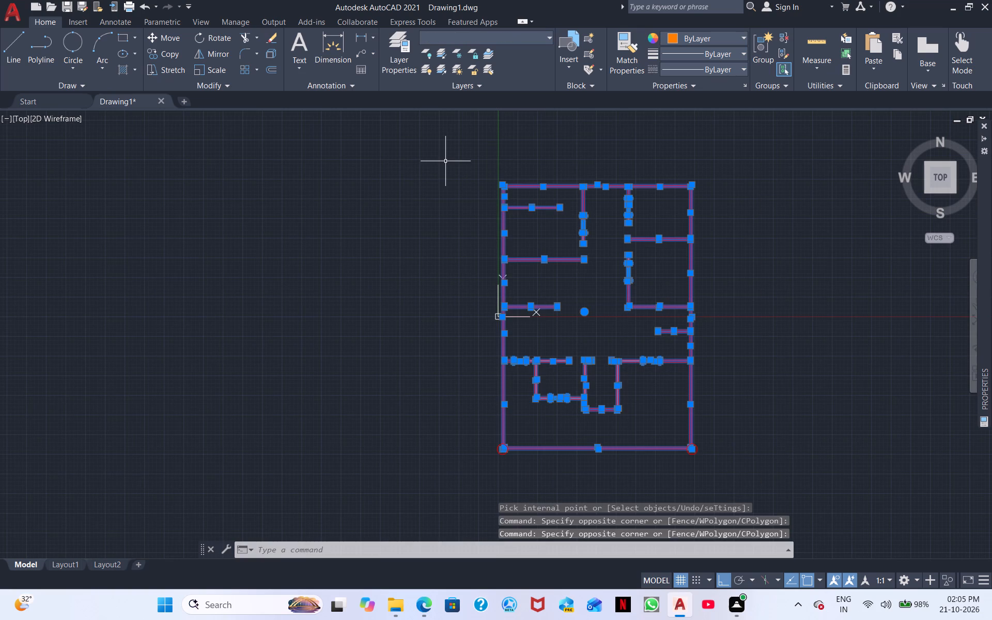
type("J")
key("space")
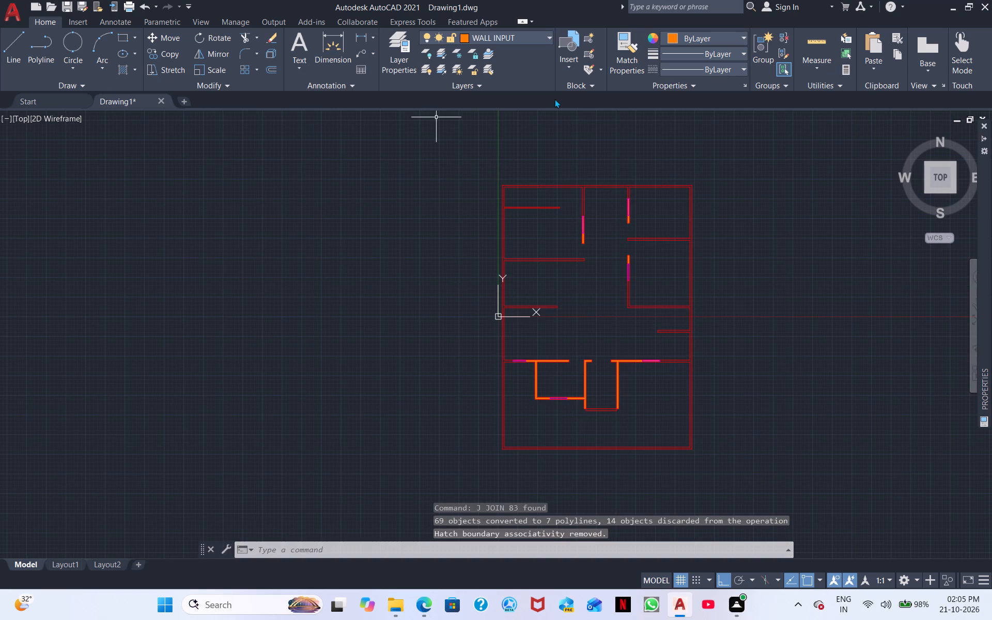
scroll(697, 413, "up", 2)
middle_click_drag(624, 415, 612, 492)
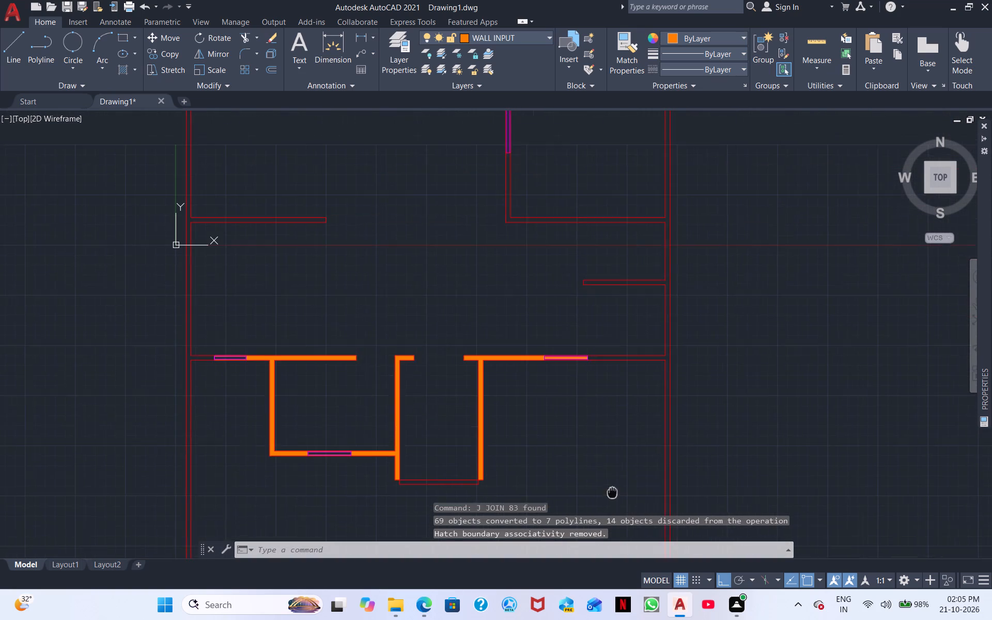
Hatch the remaining connected outer and interior walls of the plan with the SOLID pattern and ByLayer color.
middle_click_drag(612, 492, 611, 506)
scroll(540, 303, "up", 2)
middle_click_drag(536, 310, 520, 580)
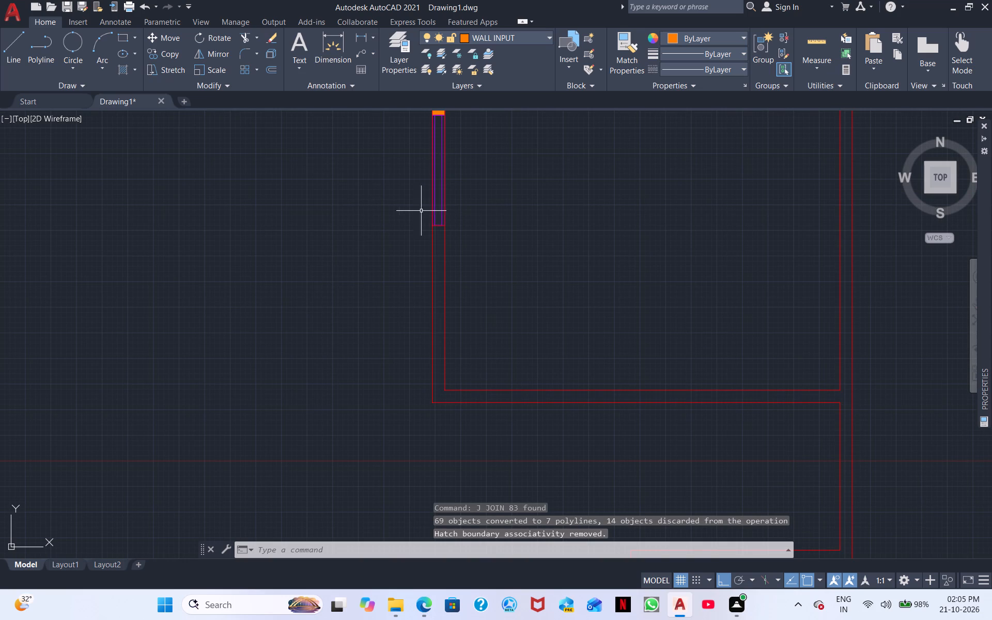
left_click(117, 70)
left_click(112, 49)
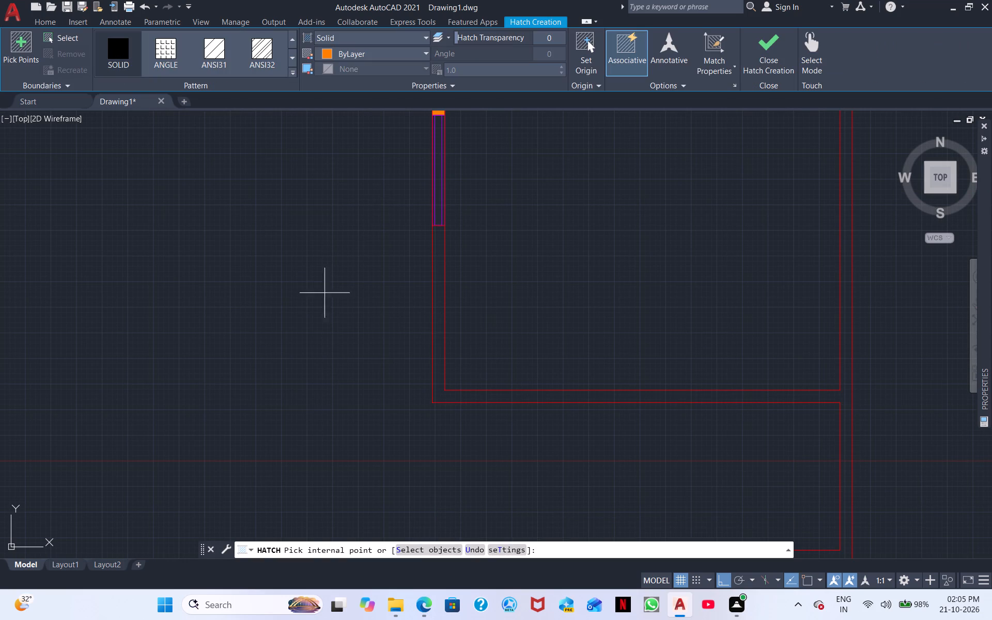
left_click(439, 360)
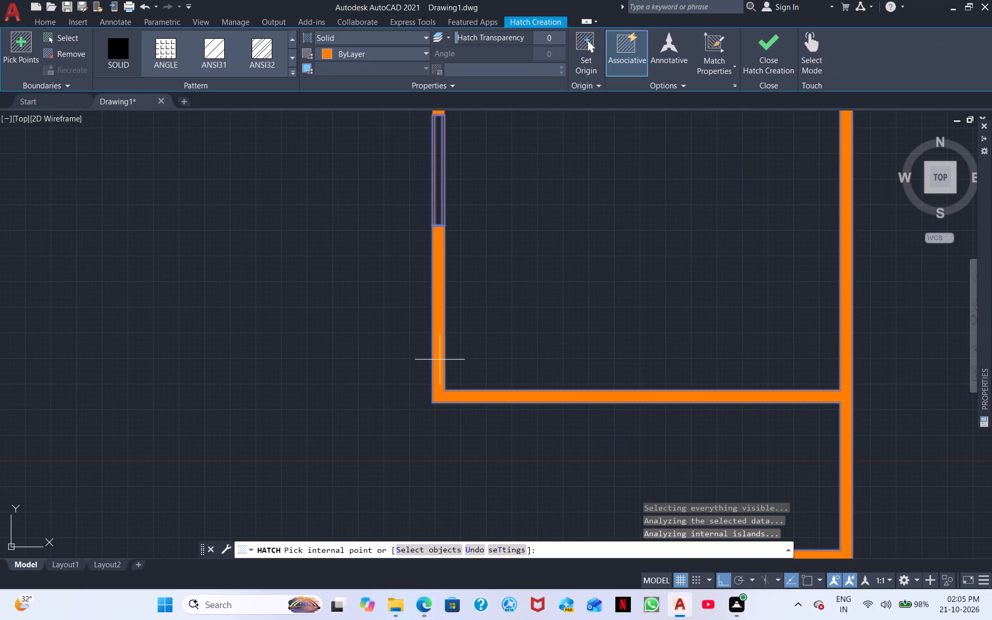
scroll(467, 368, "down", 2)
scroll(400, 406, "down", 1)
middle_click_drag(380, 430, 389, 409)
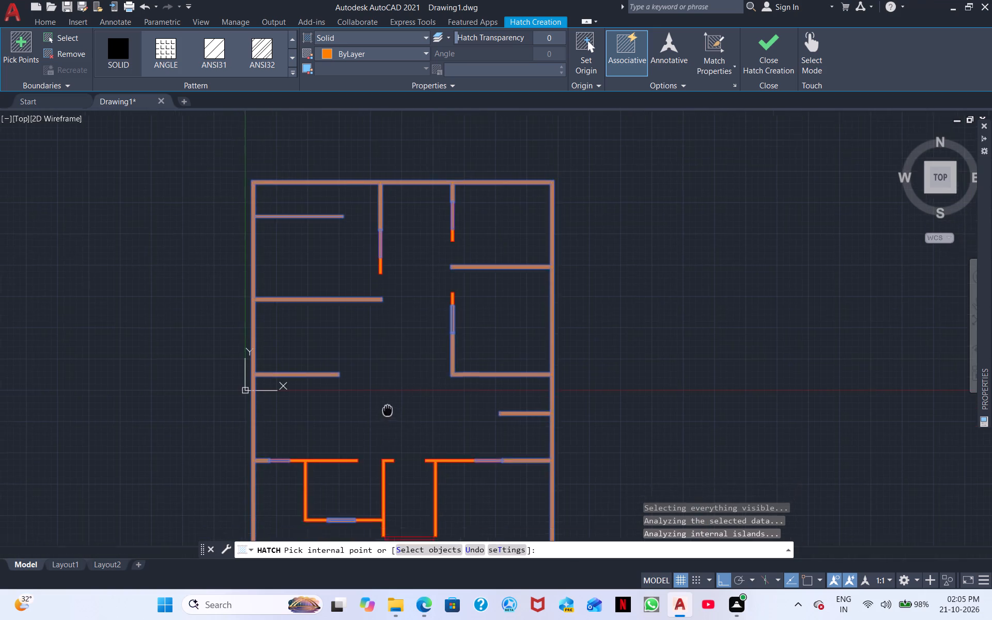
middle_click_drag(389, 409, 520, 233)
middle_click_drag(594, 305, 594, 401)
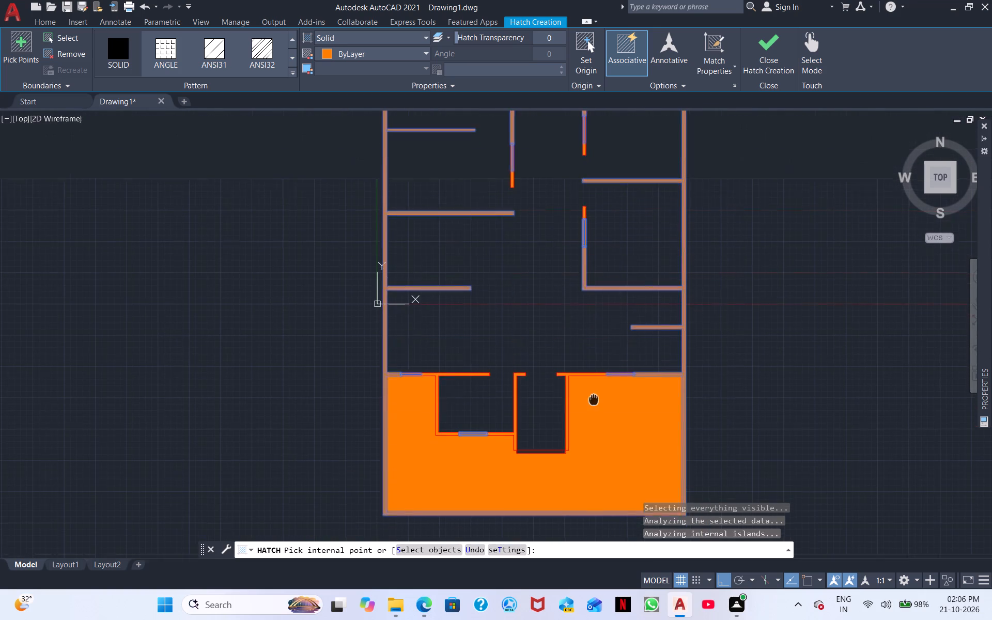
middle_click_drag(594, 401, 599, 488)
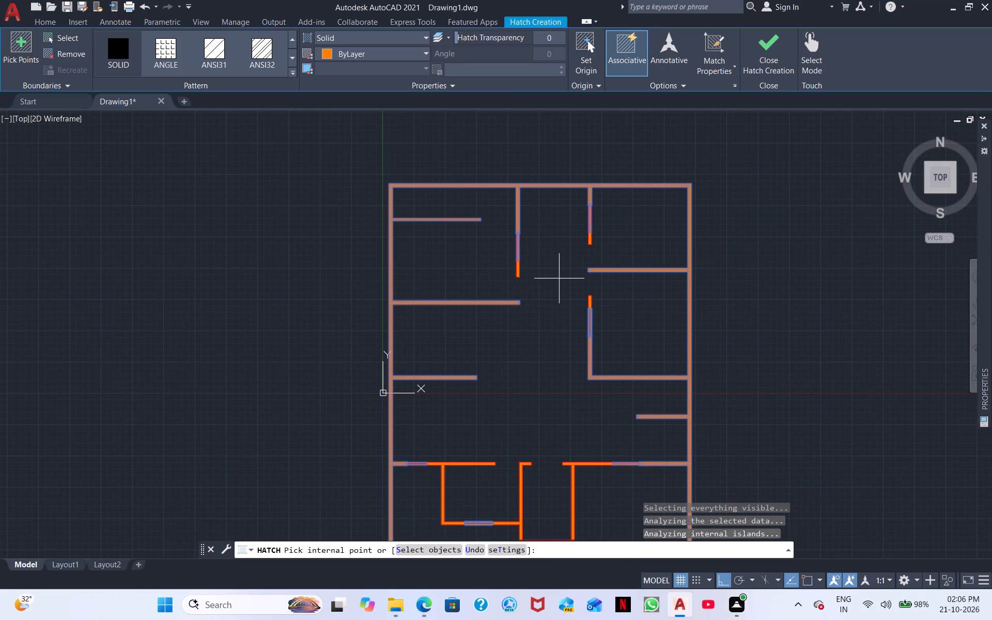
key("Escape")
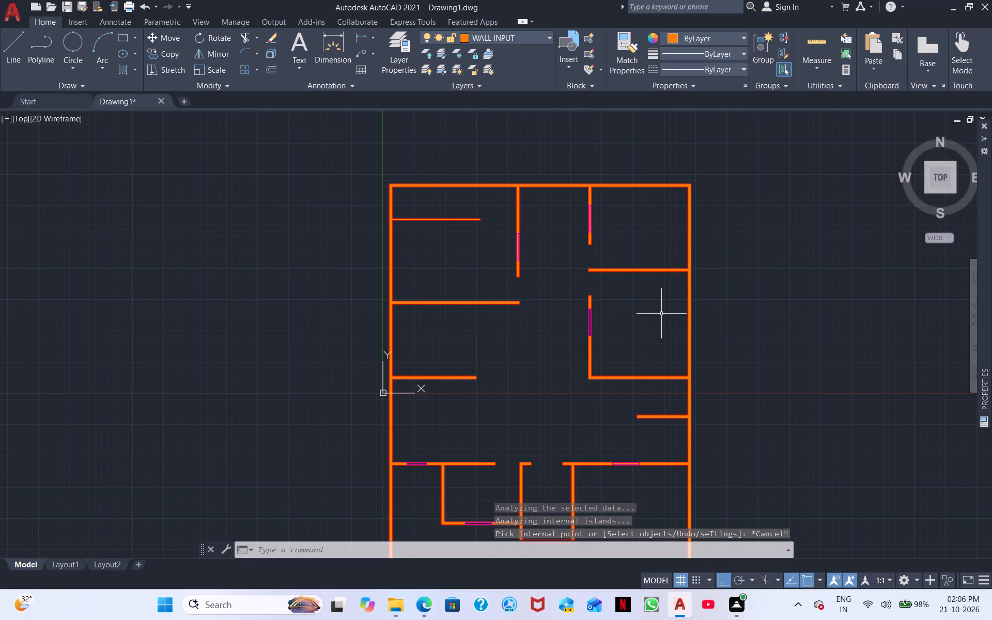
Trim the solid hatch out of the window openings in the two vertical interior walls near the plan's top.
scroll(492, 353, "up", 2)
middle_click_drag(529, 309, 468, 572)
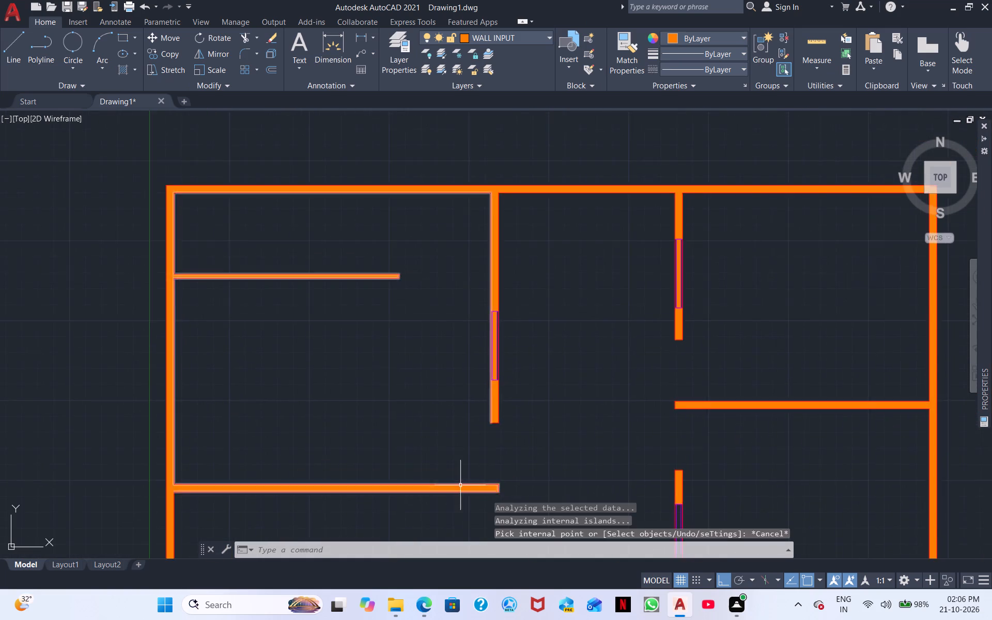
scroll(460, 485, "up", 3)
middle_click_drag(541, 378, 430, 619)
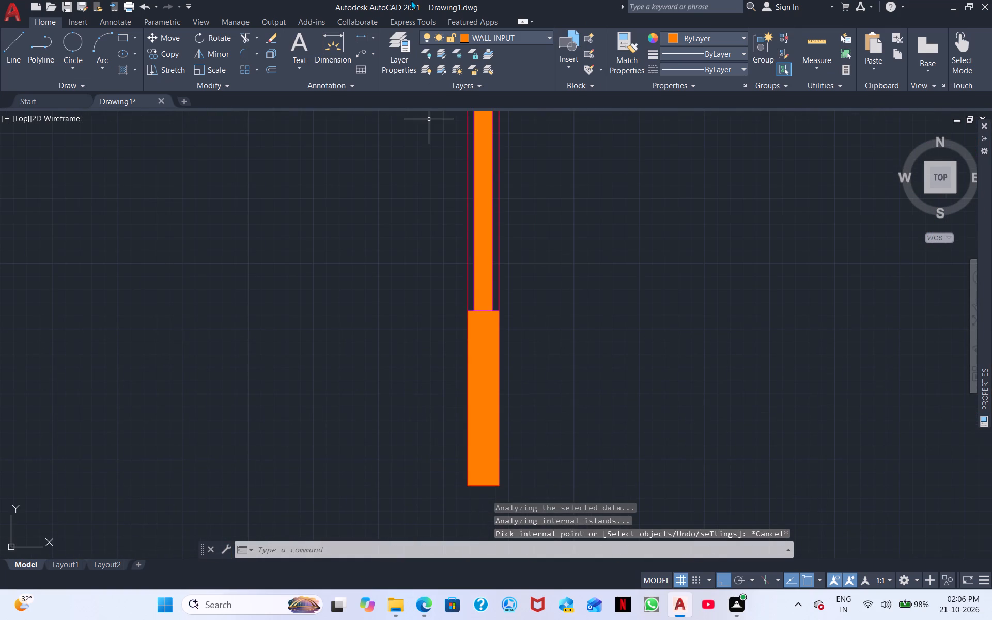
left_click(244, 34)
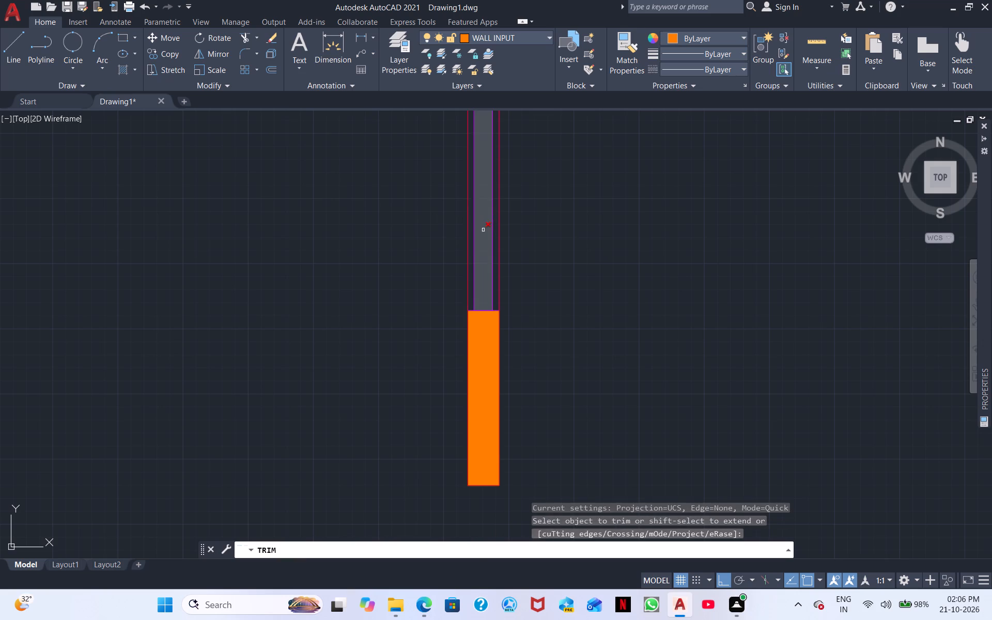
left_click(483, 230)
scroll(673, 268, "down", 2)
middle_click_drag(683, 318, 270, 413)
scroll(275, 394, "down", 2)
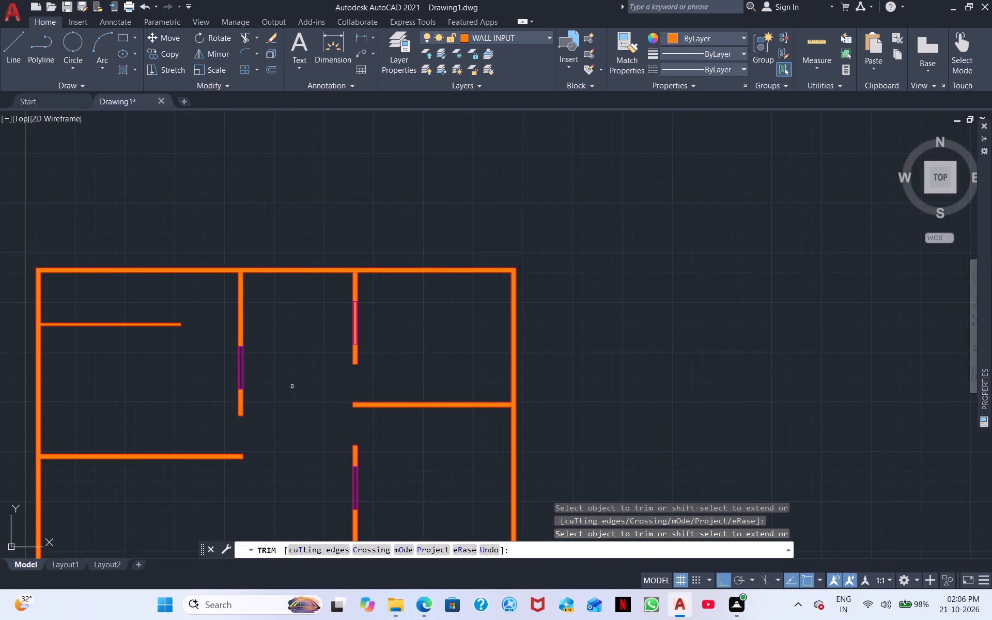
scroll(331, 349, "up", 3)
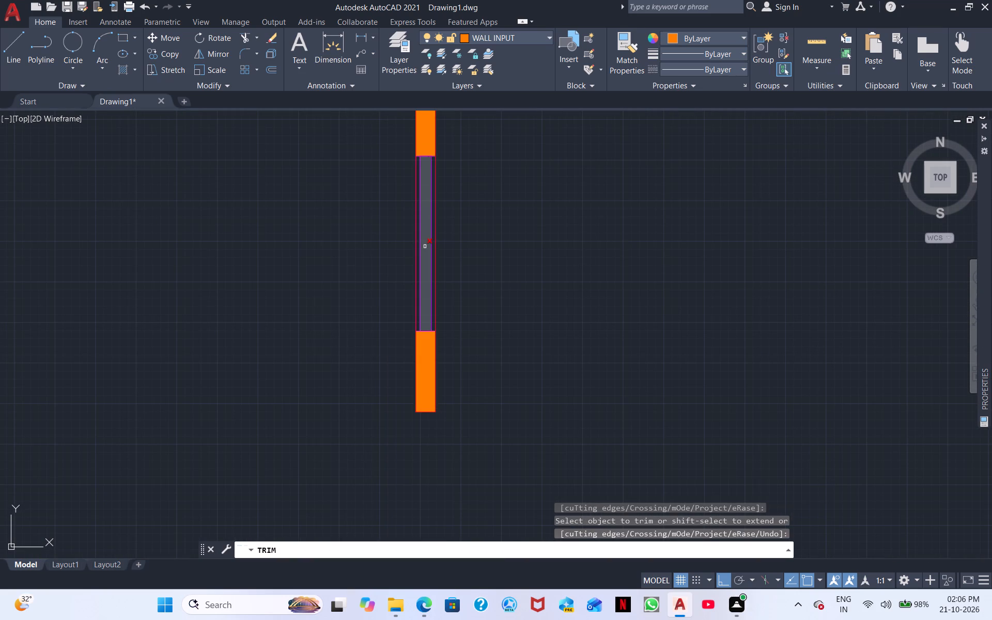
left_click(425, 246)
scroll(269, 293, "down", 2)
middle_click_drag(161, 377, 402, 272)
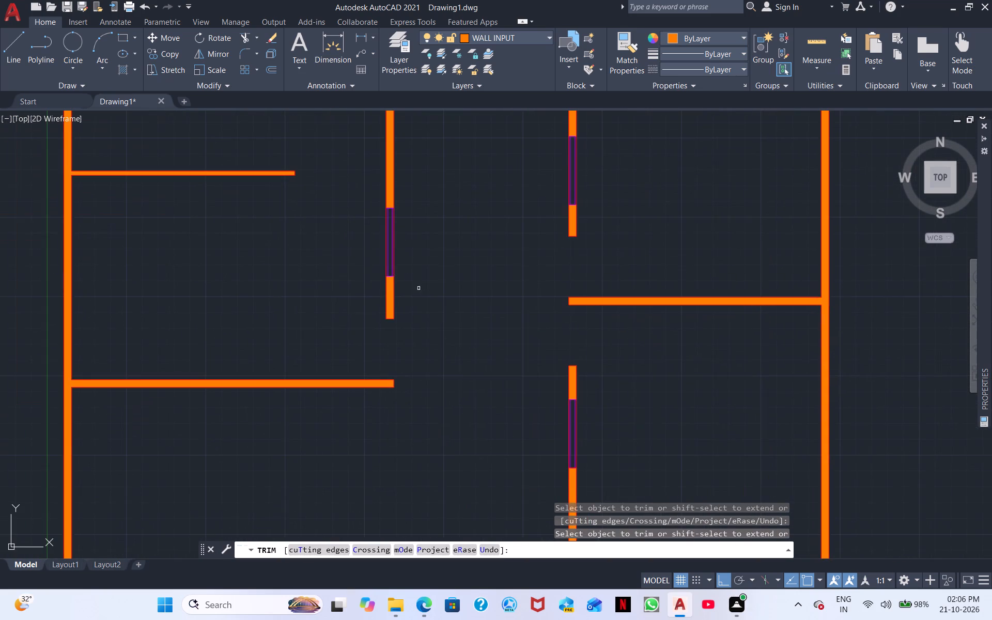
Trim the two hatch strips out of the left window in the long horizontal wall of the lower plan.
middle_click_drag(424, 460, 500, 247)
middle_click_drag(484, 389, 460, 212)
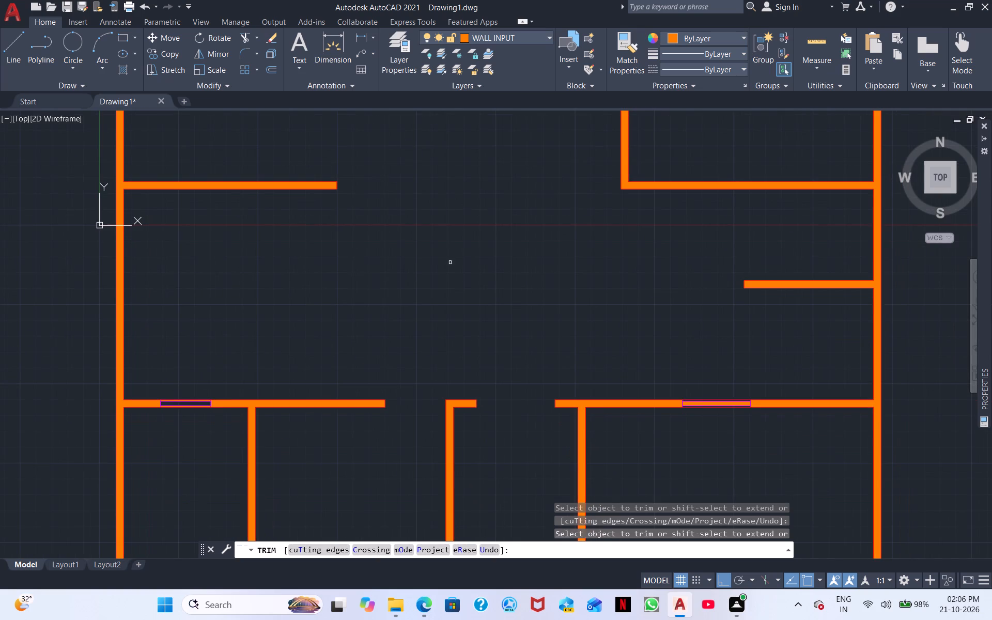
scroll(200, 403, "up", 3)
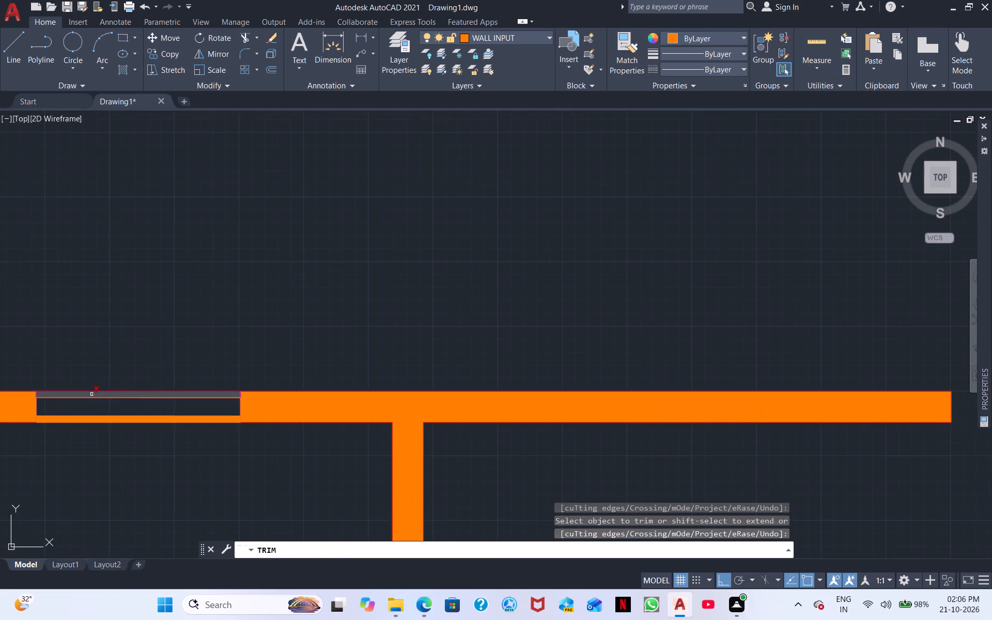
scroll(93, 398, "up", 4)
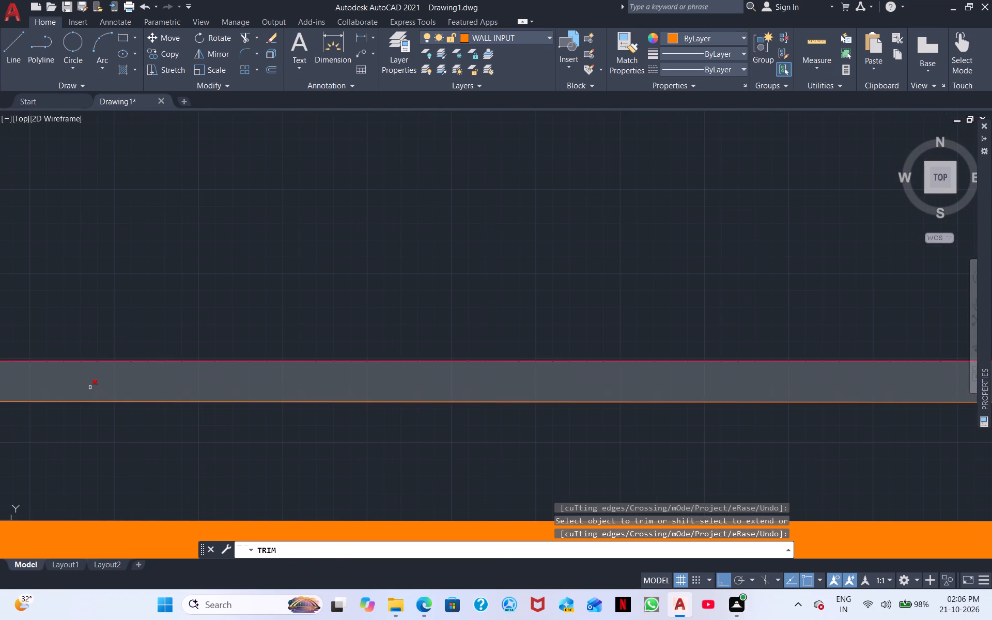
left_click(89, 386)
scroll(146, 437, "down", 3)
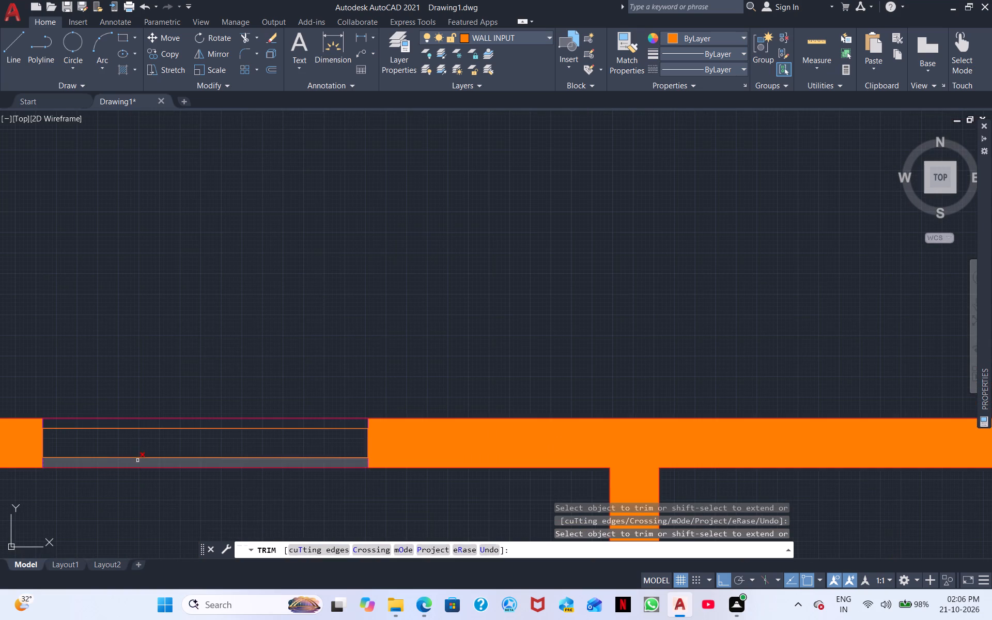
left_click(136, 462)
scroll(141, 452, "down", 2)
Trim the hatch out of the right window in the same horizontal wall and finish the Trim command.
middle_click_drag(491, 351, 0, 186)
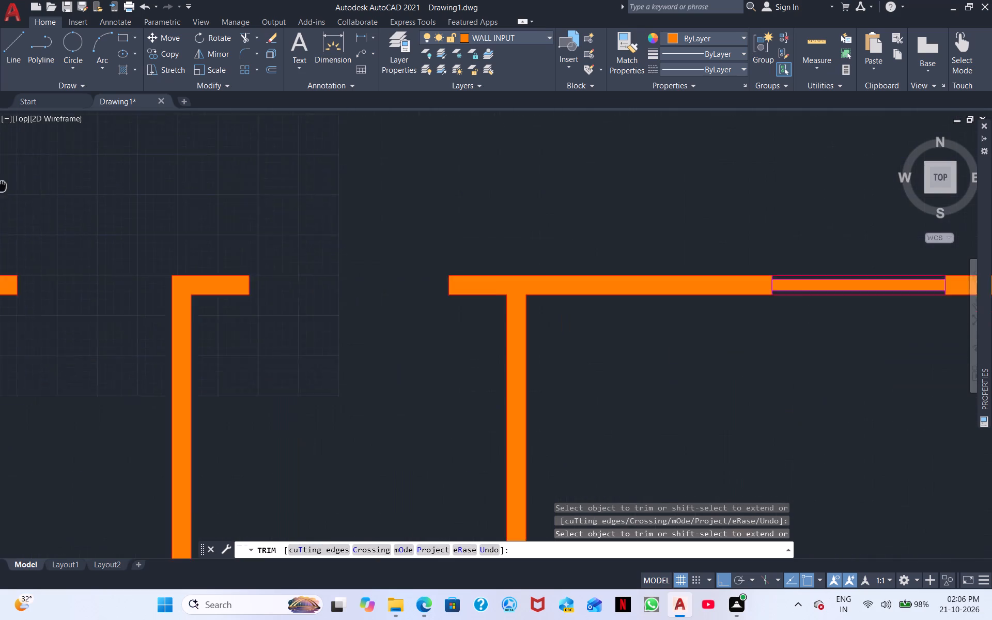
middle_click_drag(0, 186, 0, 167)
scroll(937, 310, "down", 1)
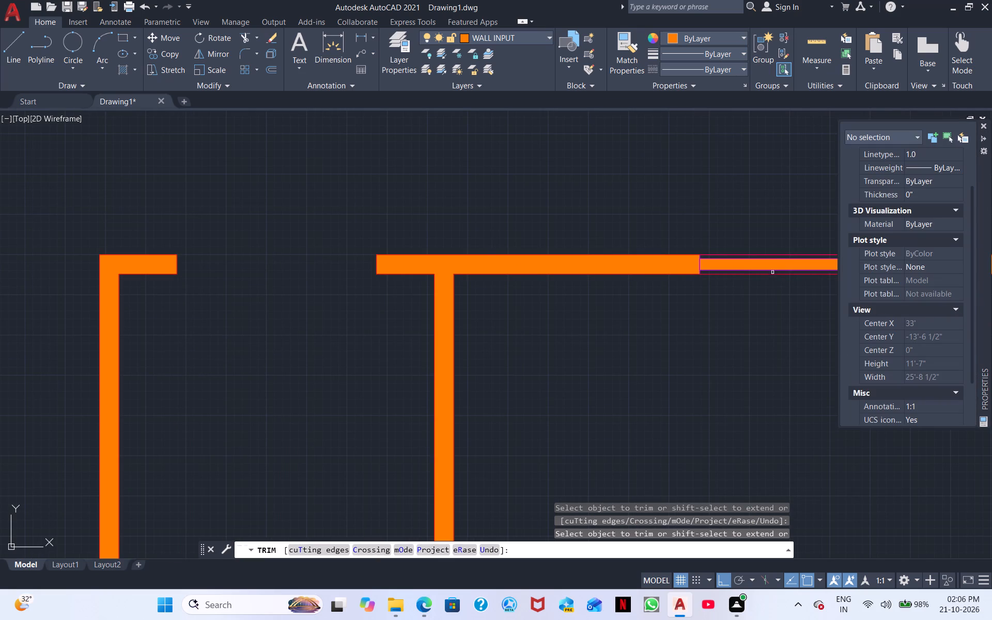
left_click(776, 265)
right_click(749, 200)
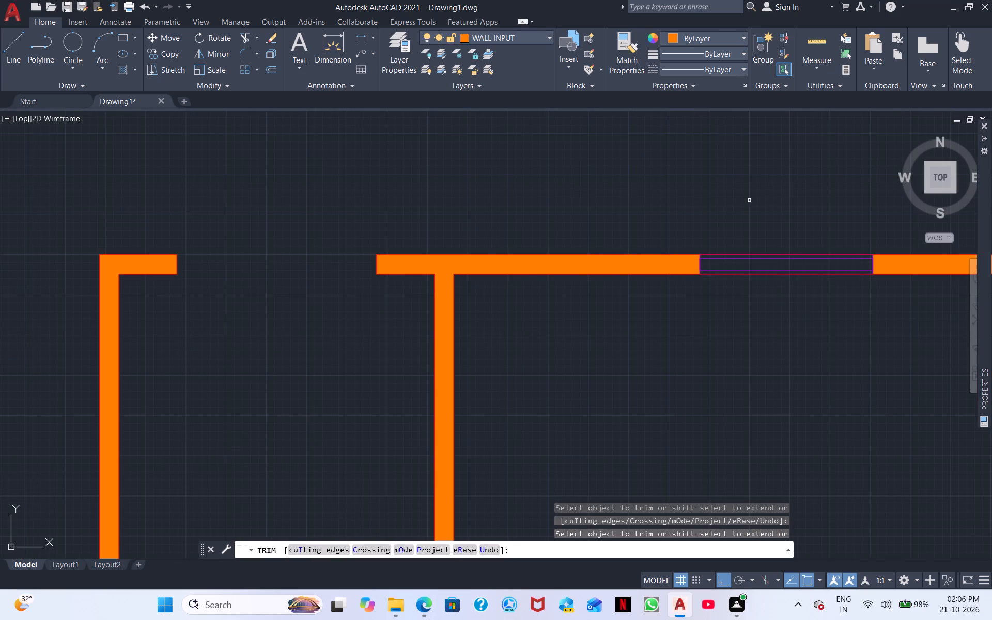
left_click(779, 205)
scroll(639, 241, "down", 2)
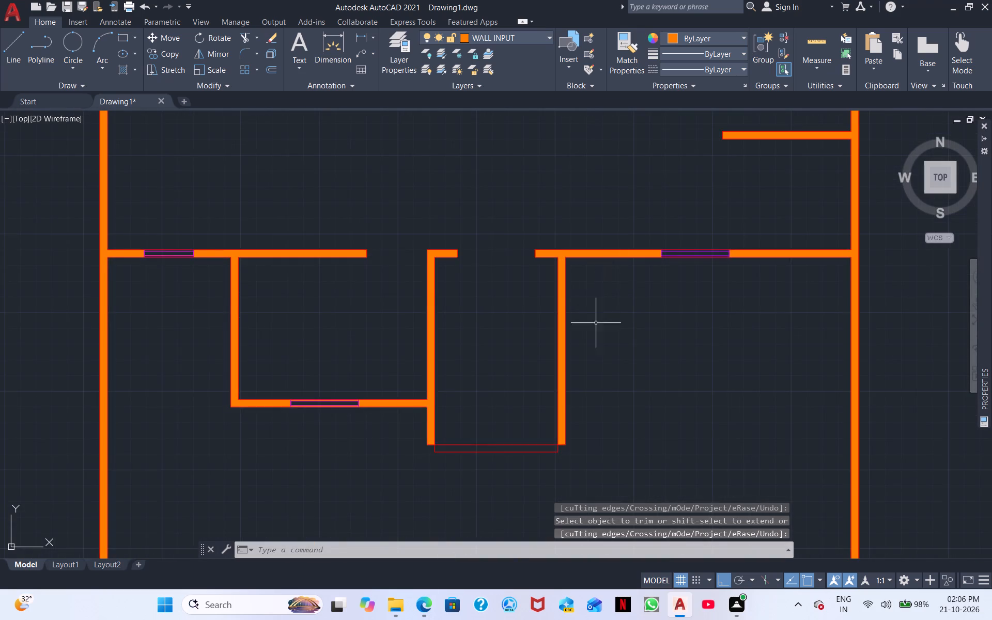
Trim both hatch strips out of the window in the bottom wall of the small lower room.
scroll(633, 365, "down", 1)
middle_click_drag(634, 384, 601, 375)
scroll(413, 368, "up", 2)
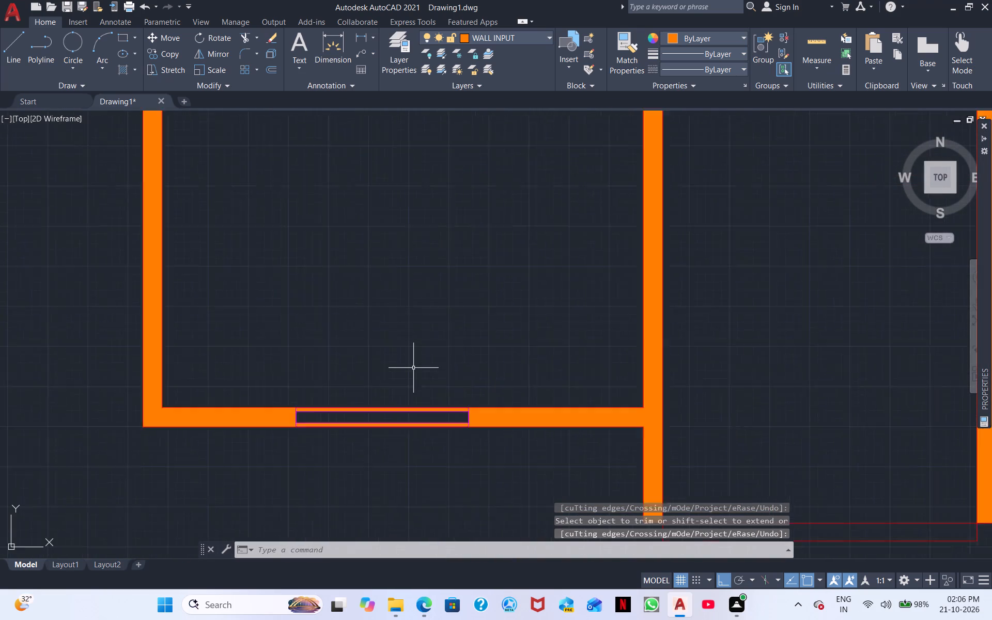
scroll(413, 368, "up", 2)
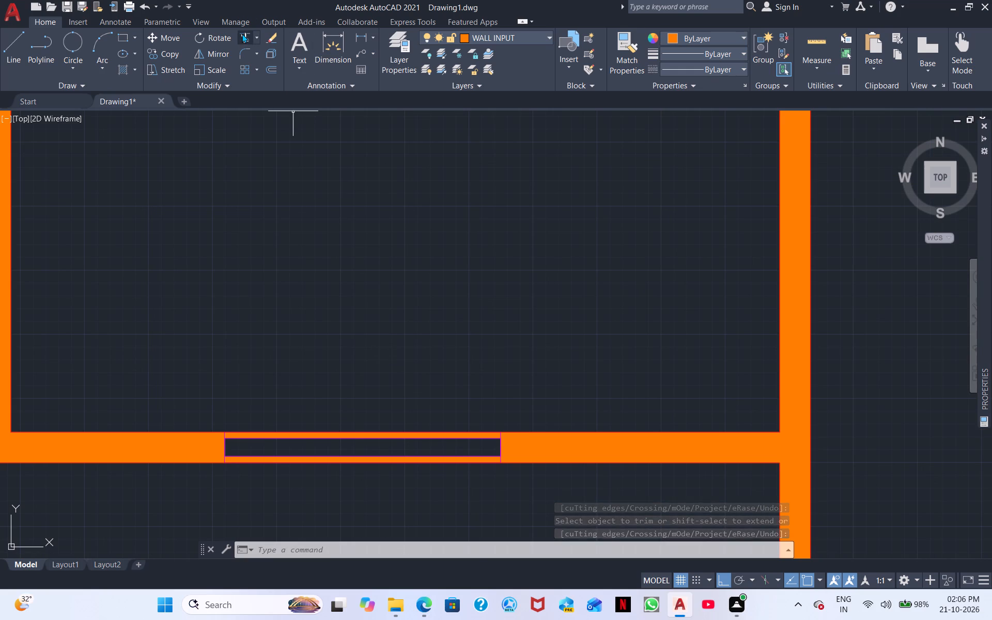
left_click(242, 34)
scroll(291, 459, "up", 2)
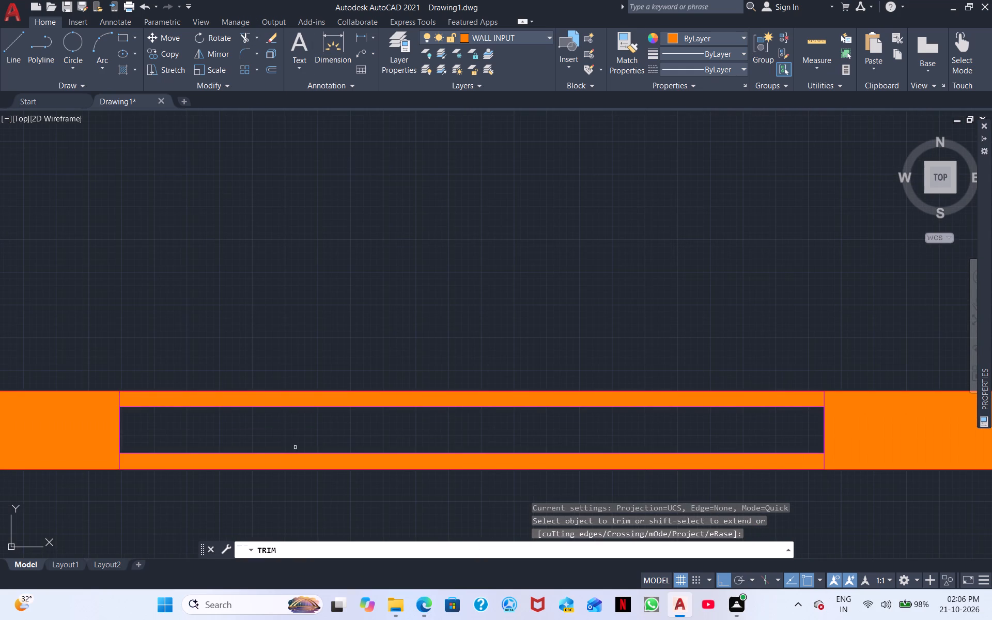
left_click(320, 398)
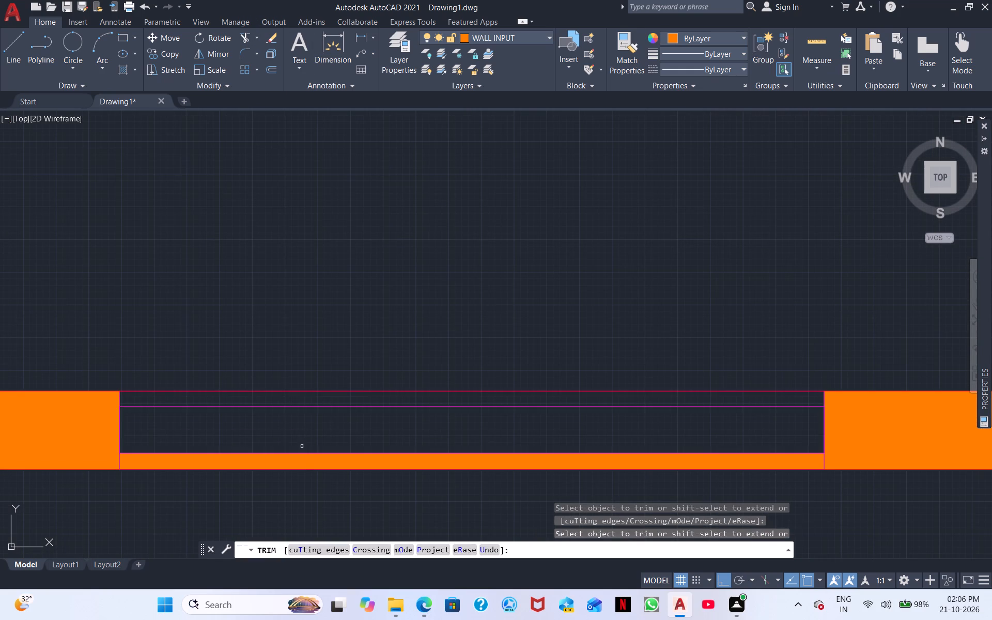
left_click(311, 459)
right_click(392, 327)
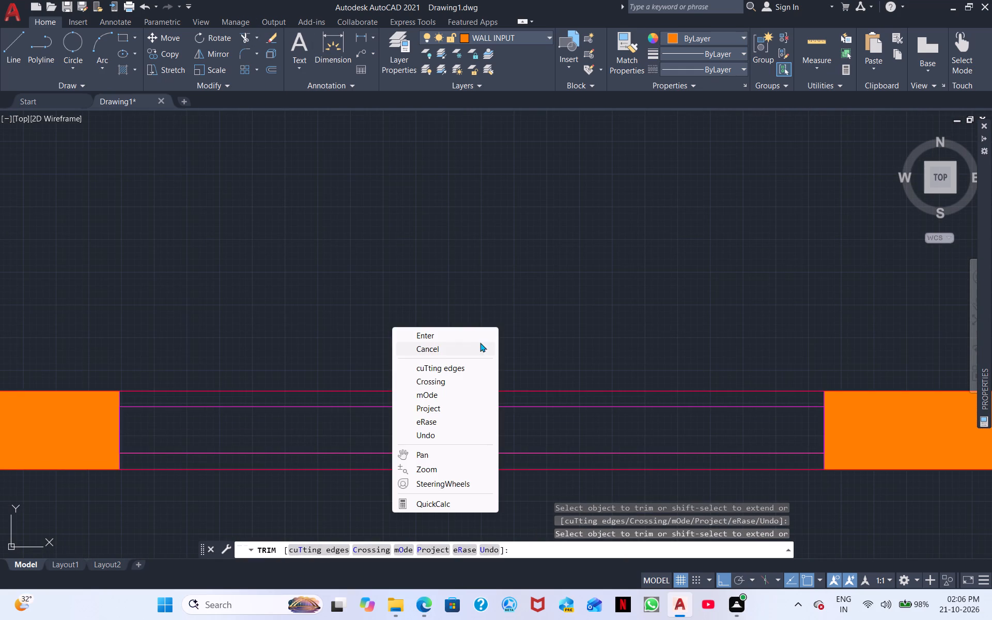
left_click(440, 338)
scroll(440, 338, "down", 3)
scroll(482, 358, "down", 3)
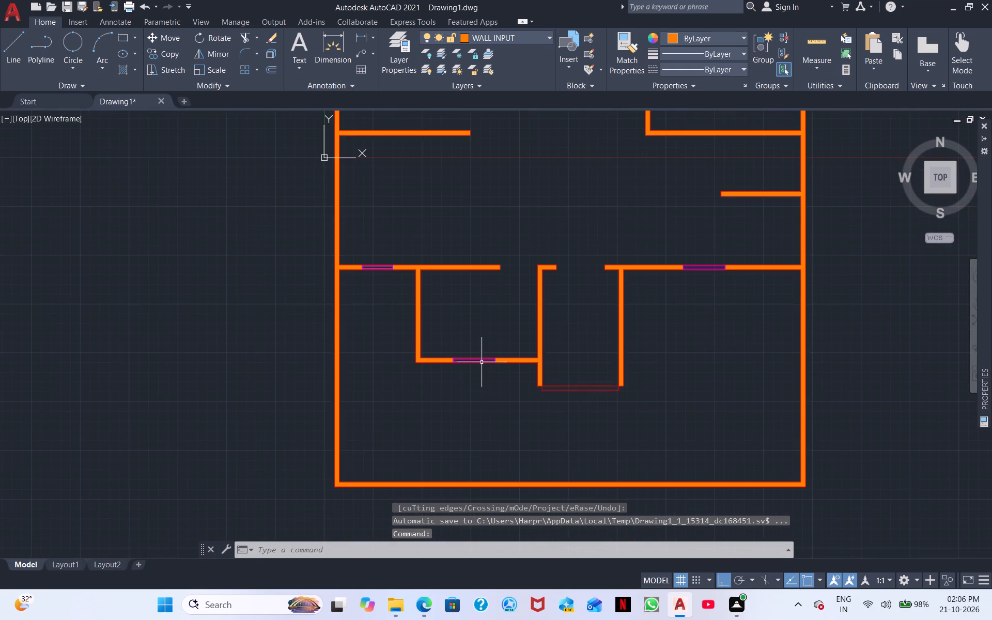
Make layer 0 the current layer.
middle_click_drag(491, 410, 326, 377)
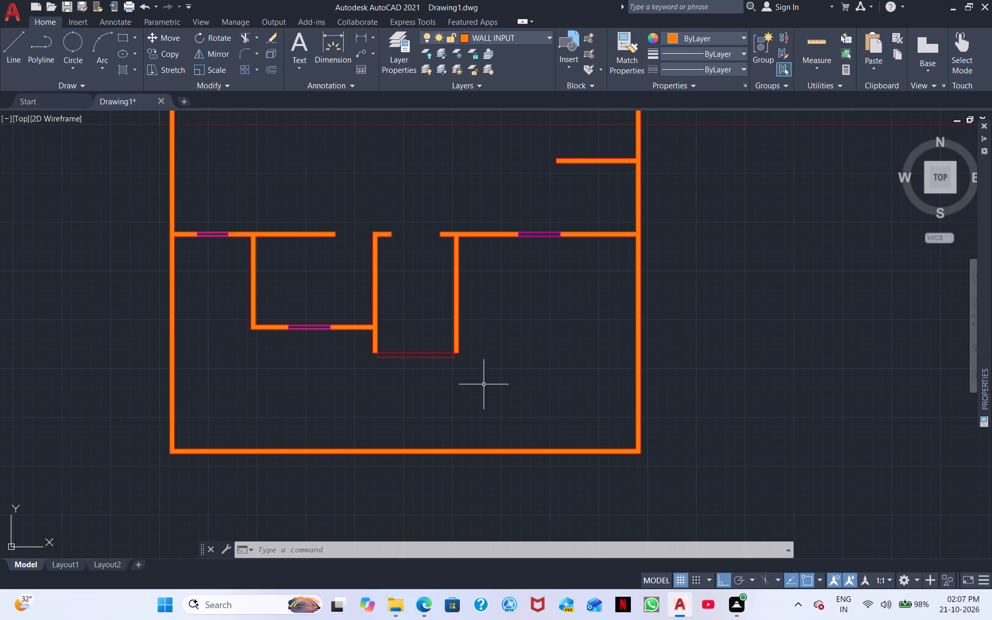
middle_click_drag(481, 381, 677, 350)
middle_click_drag(460, 383, 497, 499)
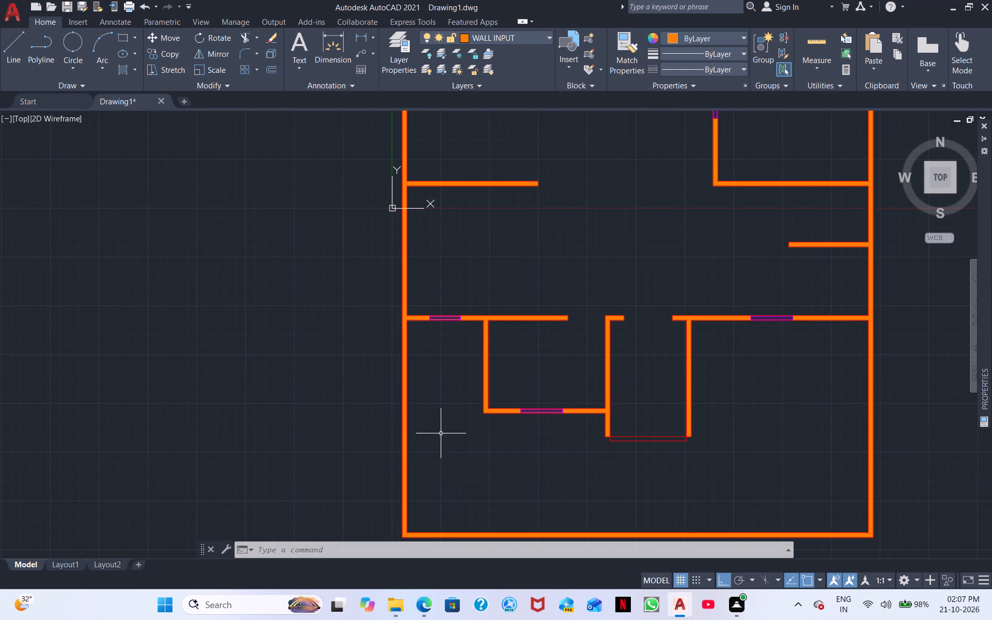
left_click(528, 34)
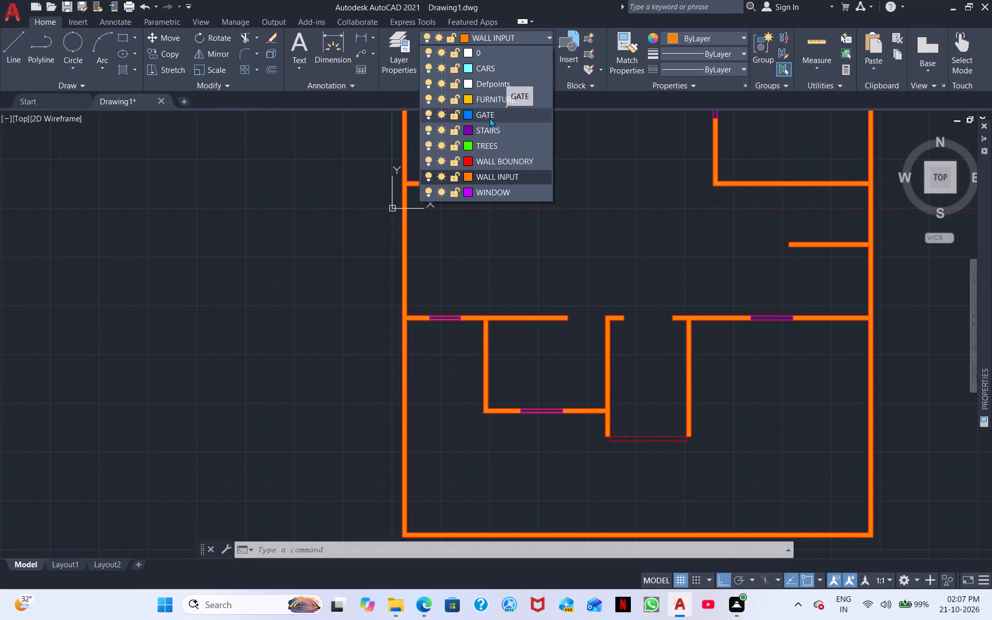
left_click(491, 57)
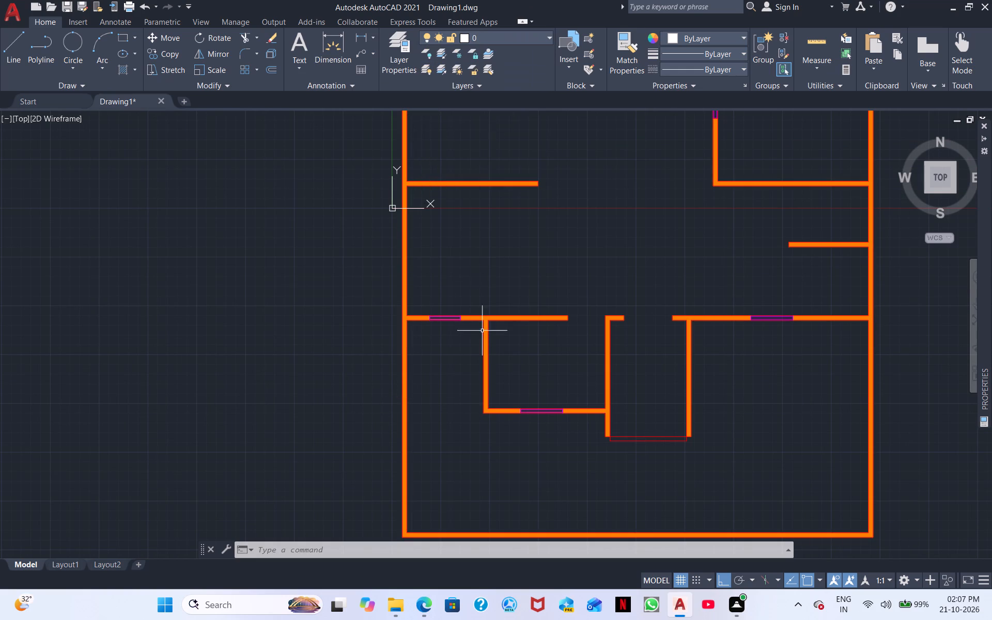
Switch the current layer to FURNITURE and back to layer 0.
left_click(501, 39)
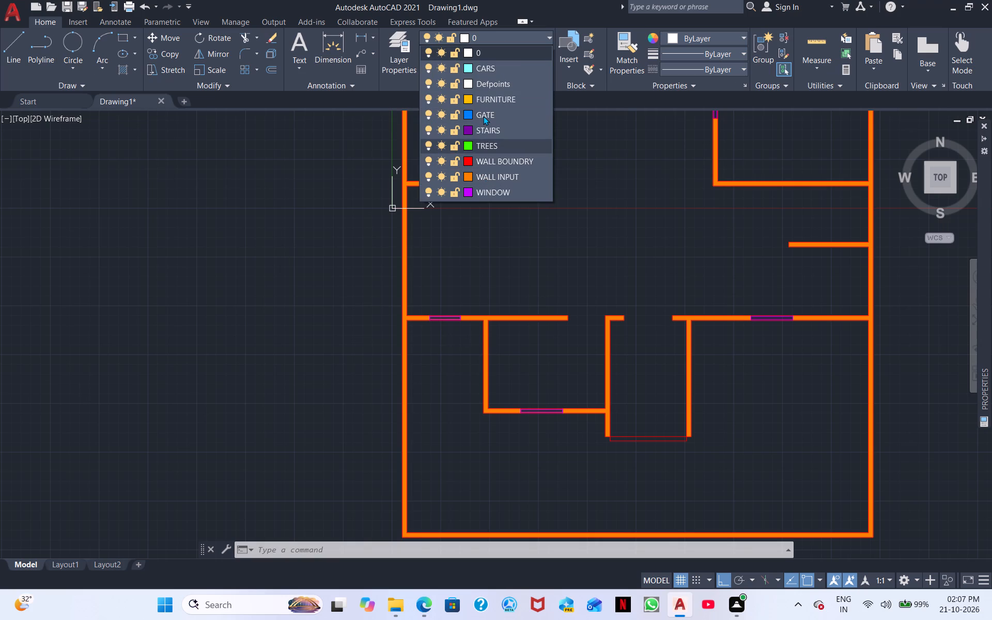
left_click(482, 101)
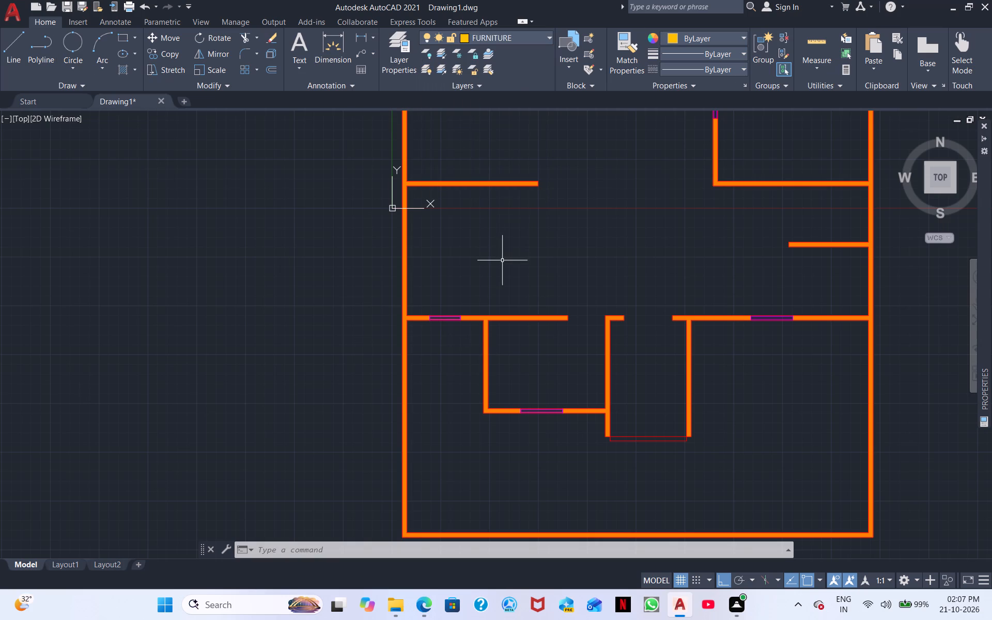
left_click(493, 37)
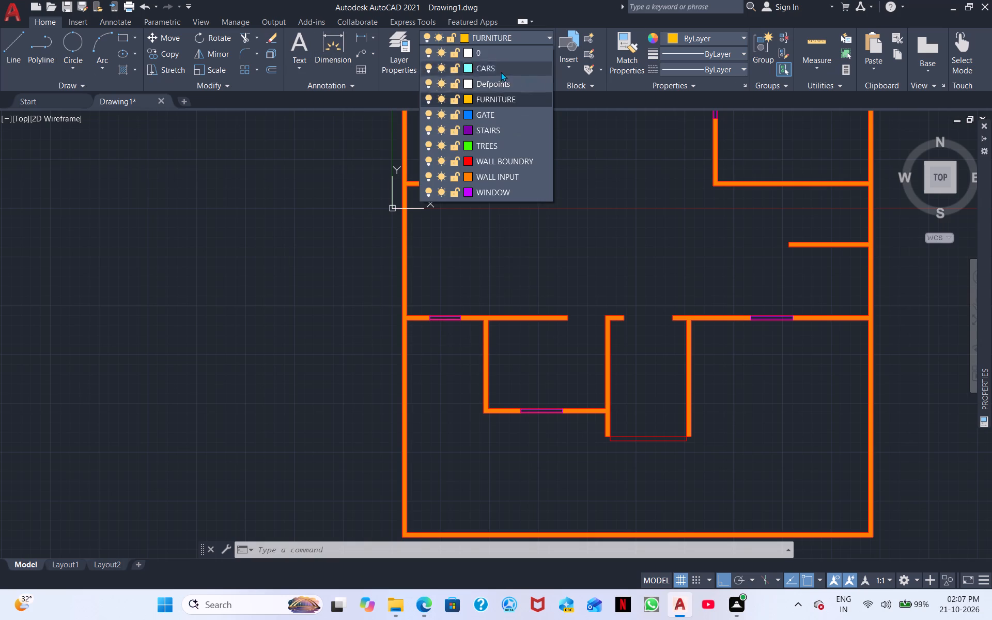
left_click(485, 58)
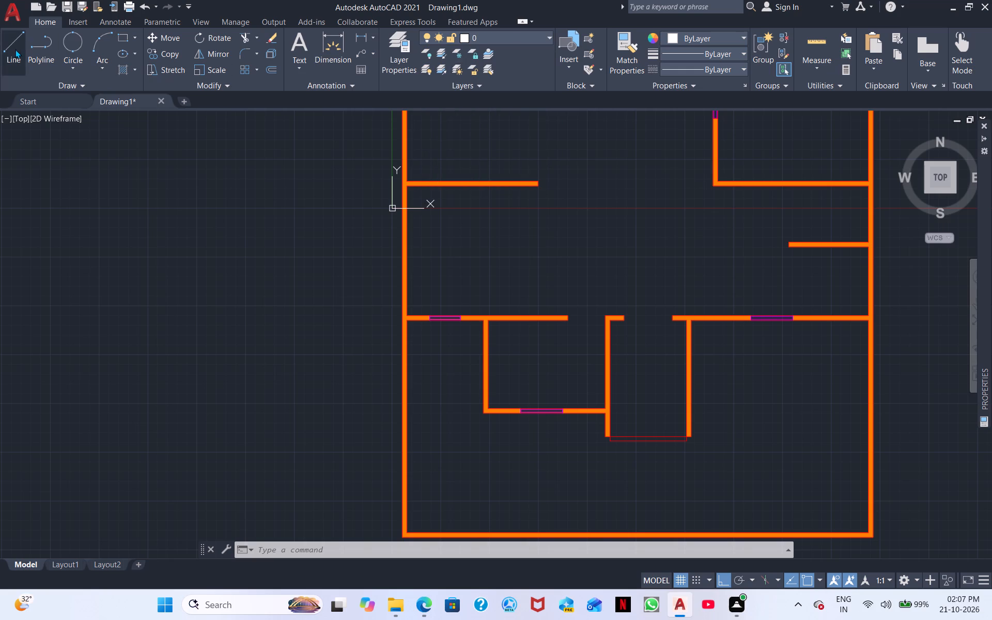
Draw a horizontal line on layer 0 across the small lower room, from its right wall to its left wall.
left_click(14, 48)
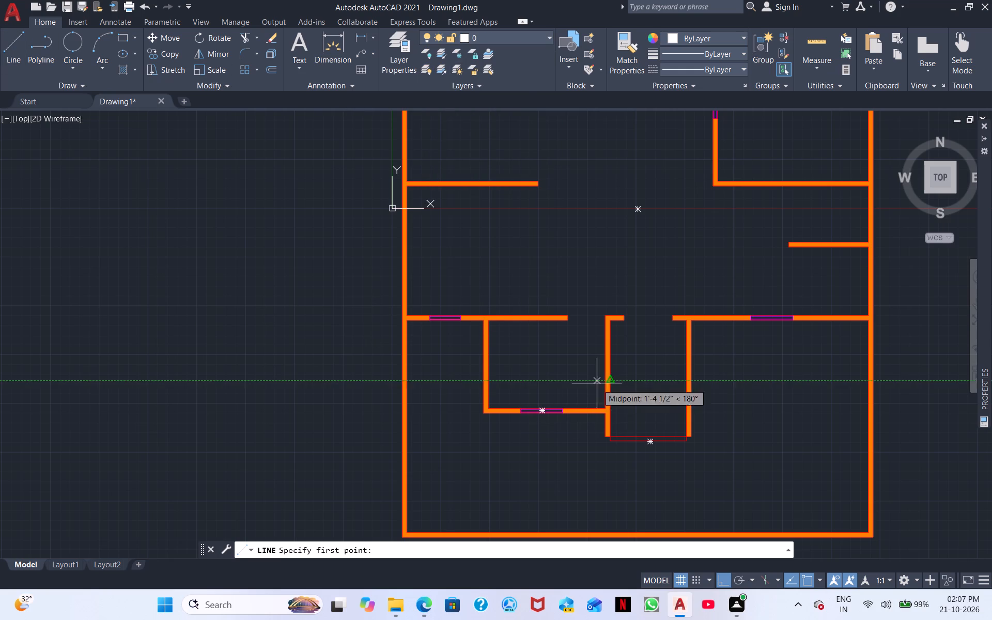
scroll(596, 383, "up", 3)
left_click(628, 388)
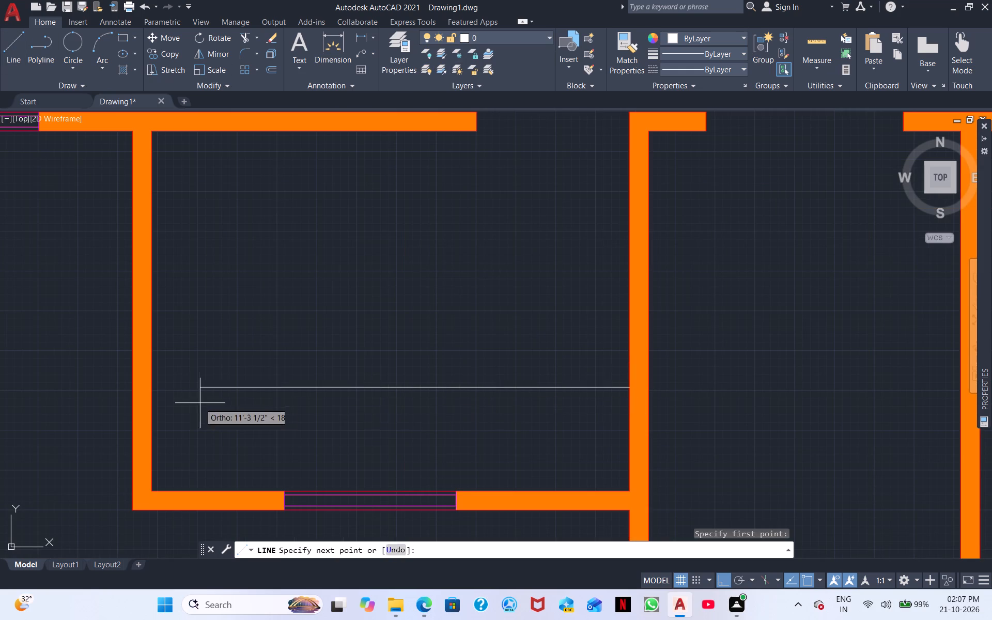
middle_click_drag(215, 409, 619, 415)
left_click(555, 395)
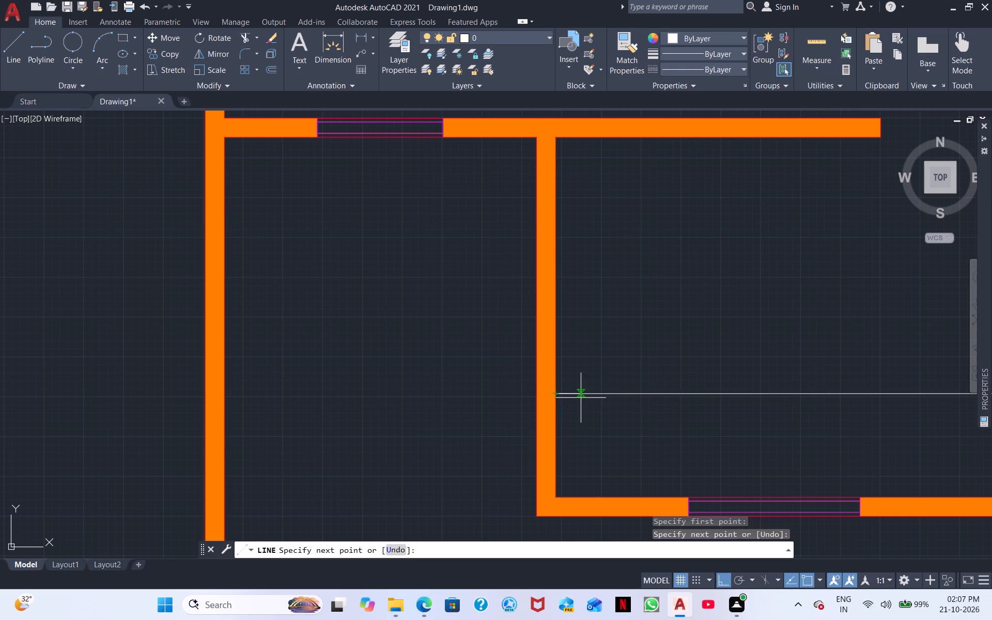
key("Escape")
Start another line for the small lower room.
key("space")
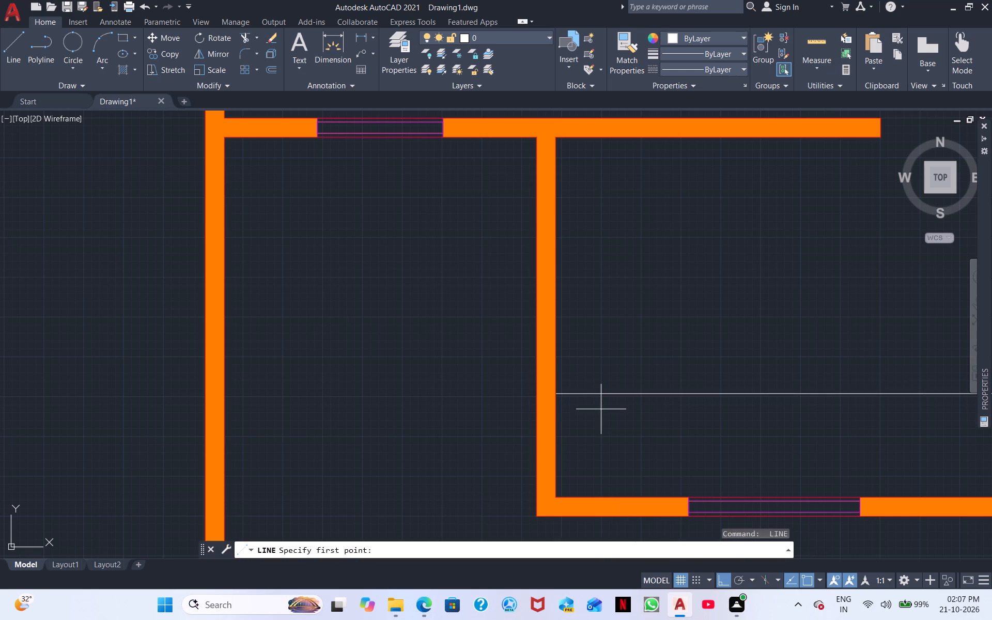
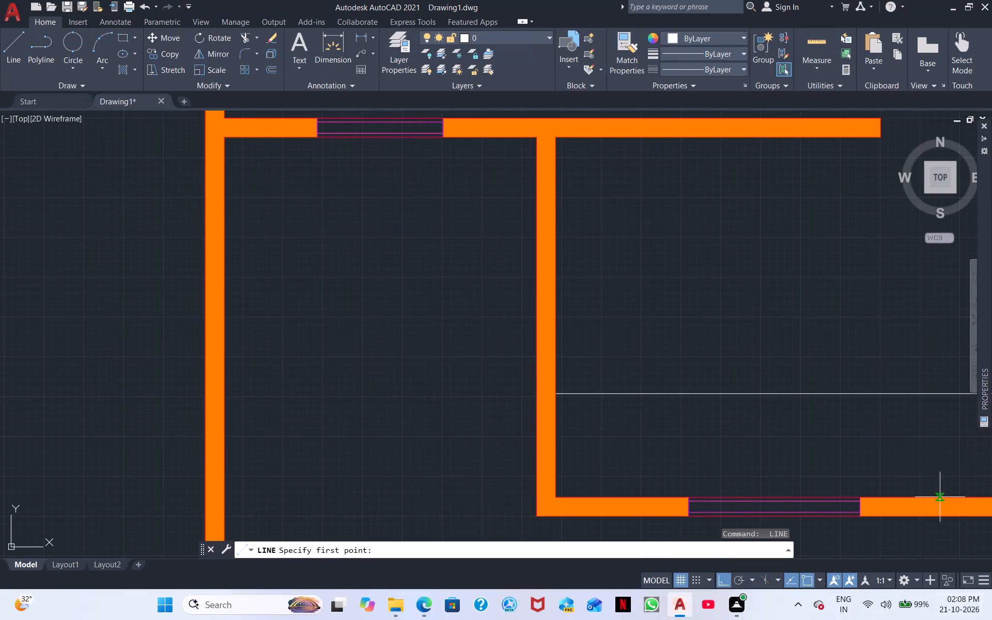
Draw a vertical line in the small room from the upper wall's inner face down to the horizontal line.
middle_click_drag(757, 380, 726, 312)
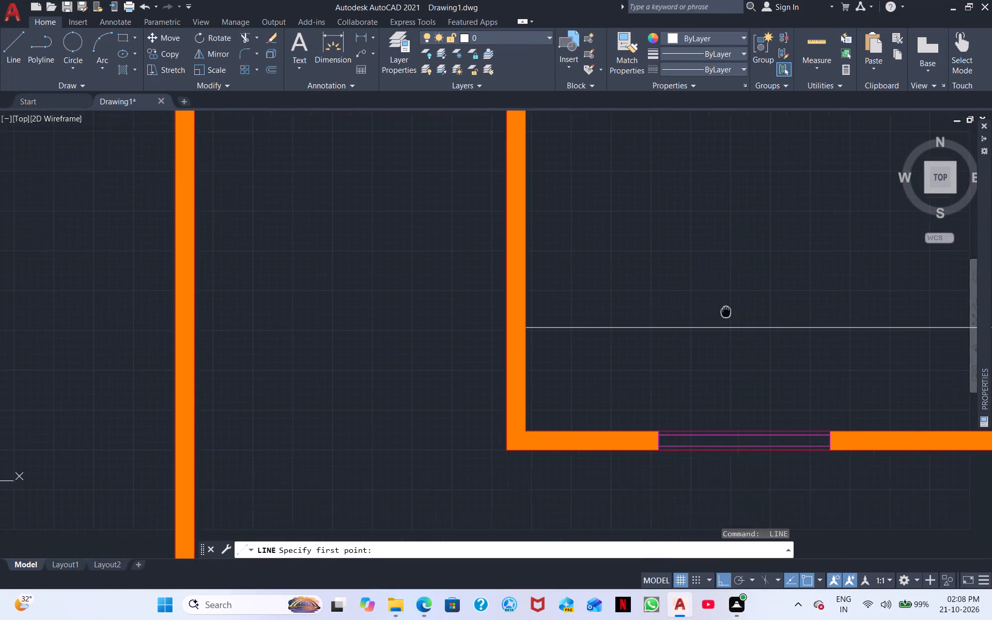
middle_click_drag(726, 312, 701, 275)
scroll(701, 458, "down", 1)
middle_click_drag(716, 464, 592, 268)
scroll(624, 319, "down", 1)
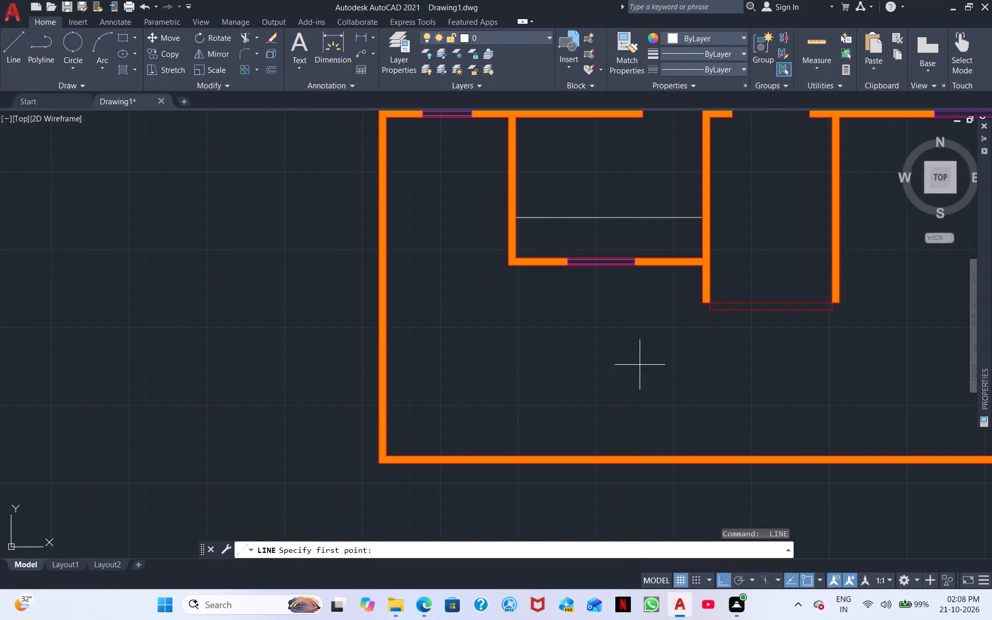
middle_click_drag(668, 369, 352, 354)
middle_click_drag(349, 354, 795, 474)
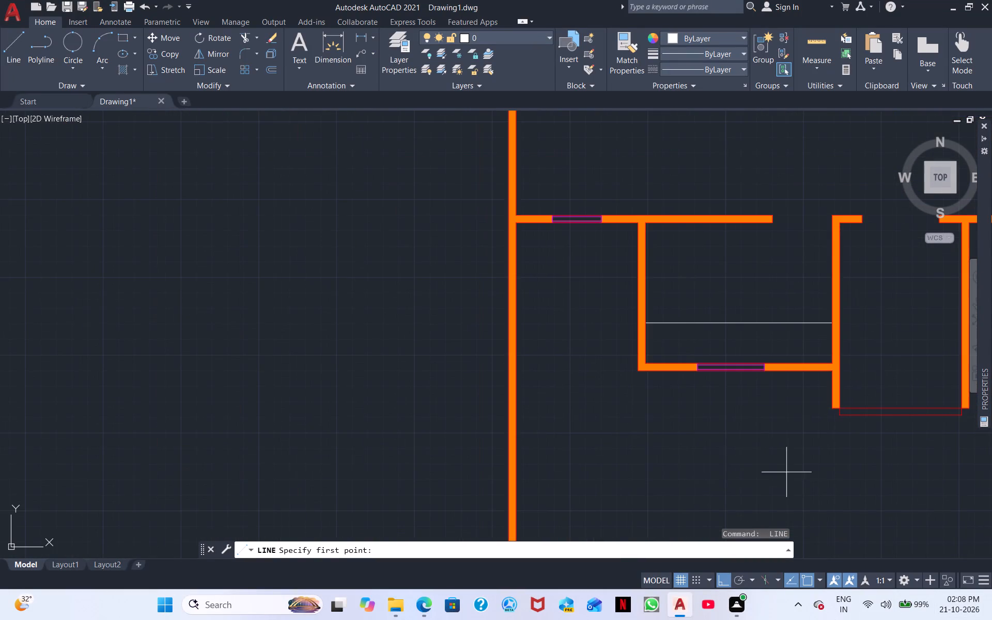
left_click(2, 50)
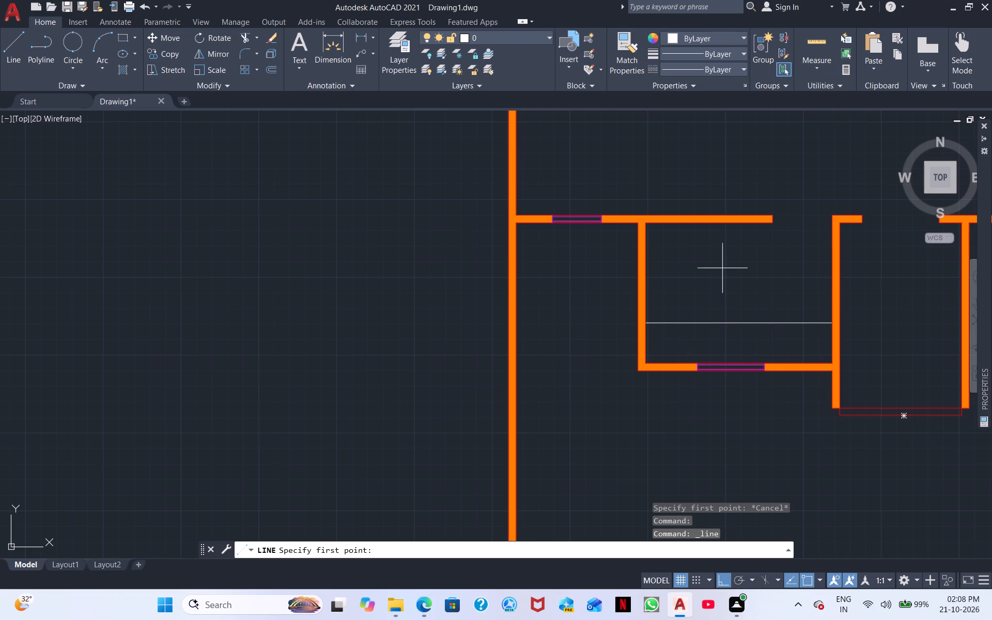
middle_click_drag(722, 268, 692, 348)
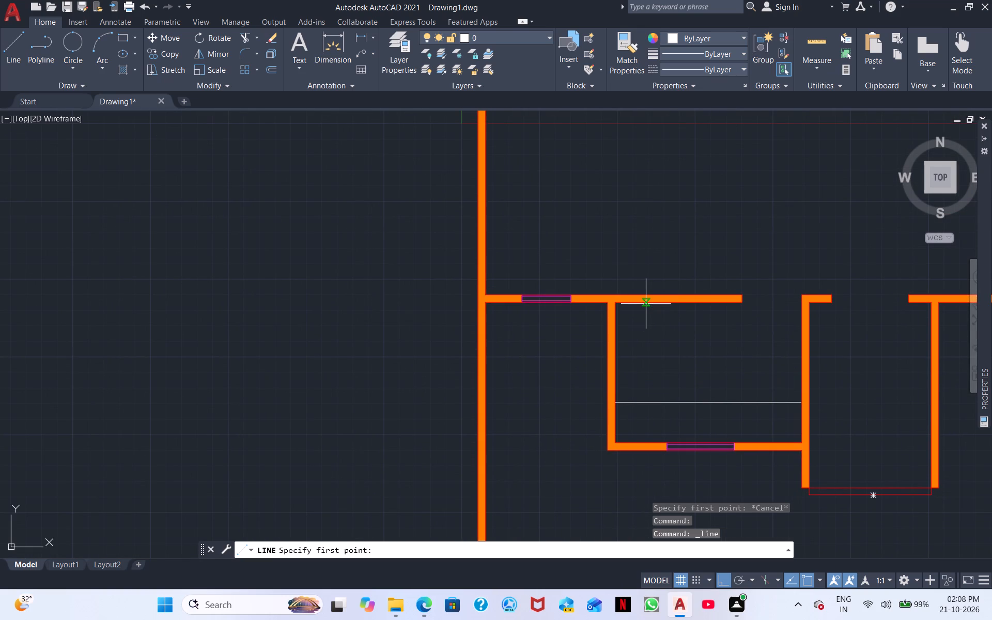
scroll(652, 303, "up", 4)
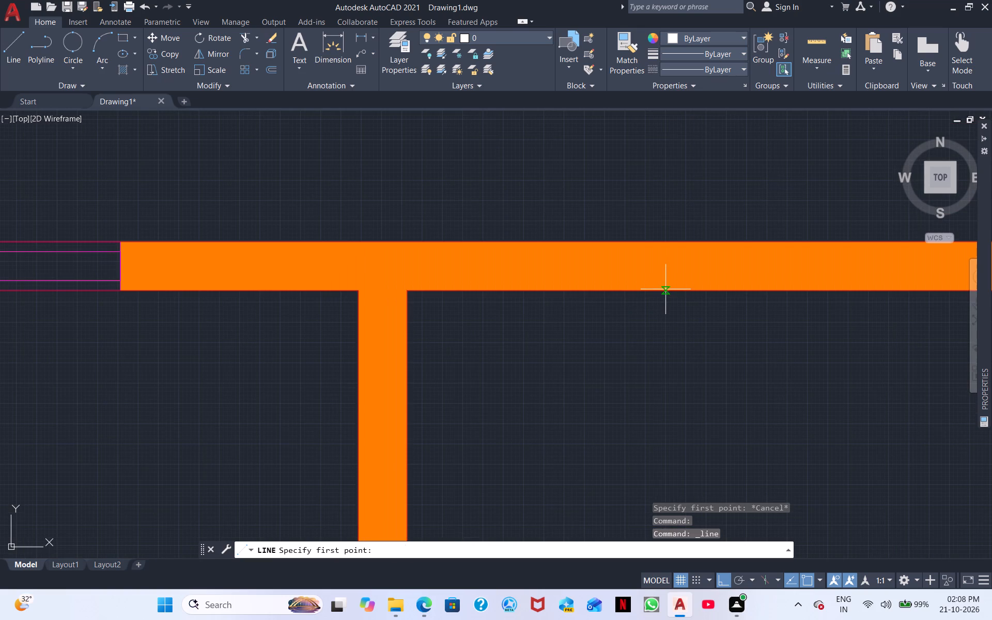
left_click_drag(665, 289, 667, 294)
middle_click_drag(670, 434, 621, 235)
scroll(639, 432, "down", 2)
middle_click_drag(643, 471, 595, 235)
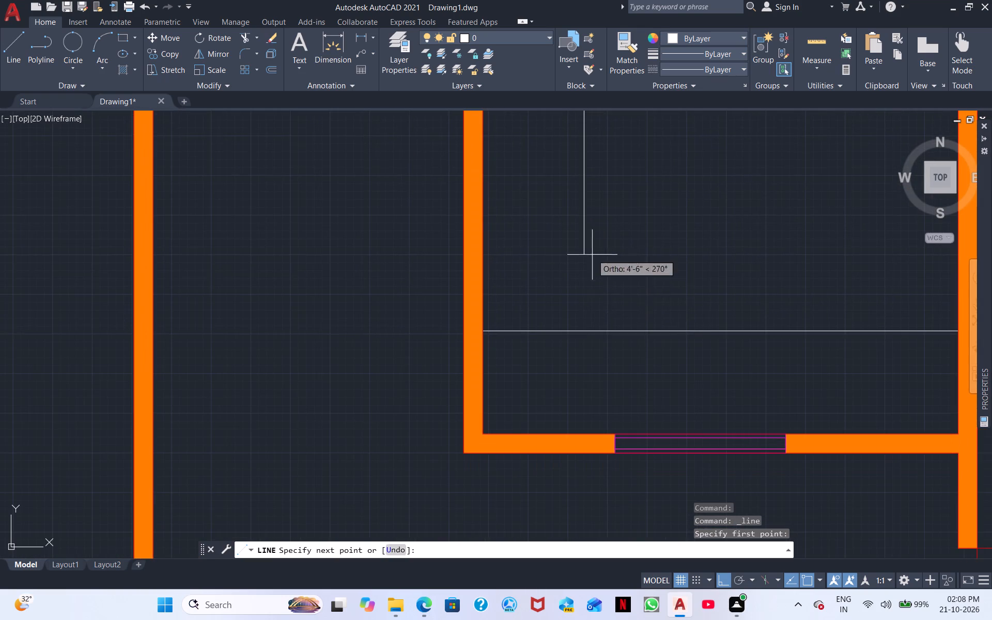
left_click(590, 332)
right_click(729, 222)
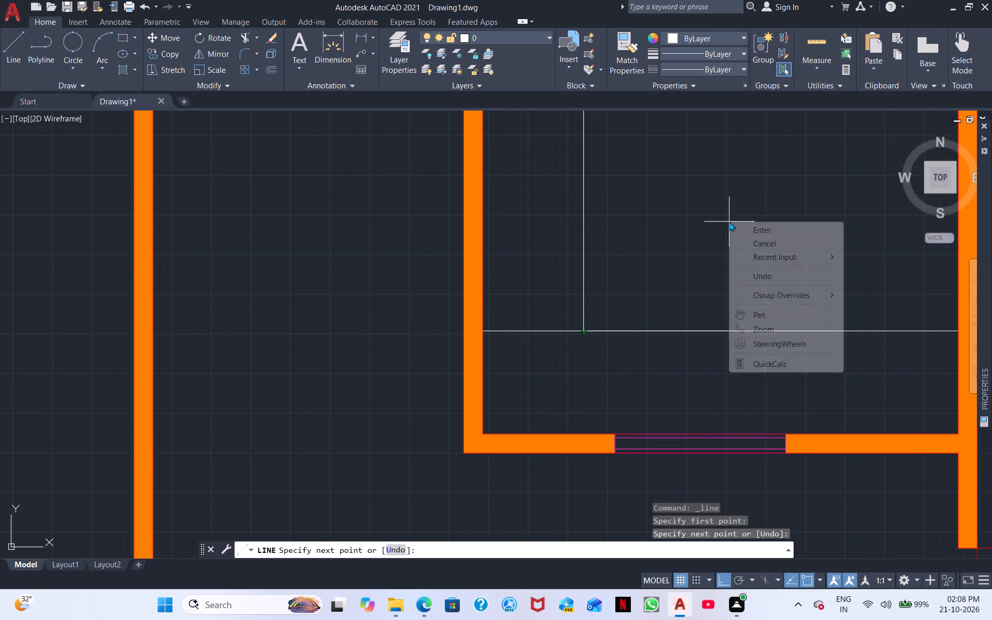
left_click(758, 244)
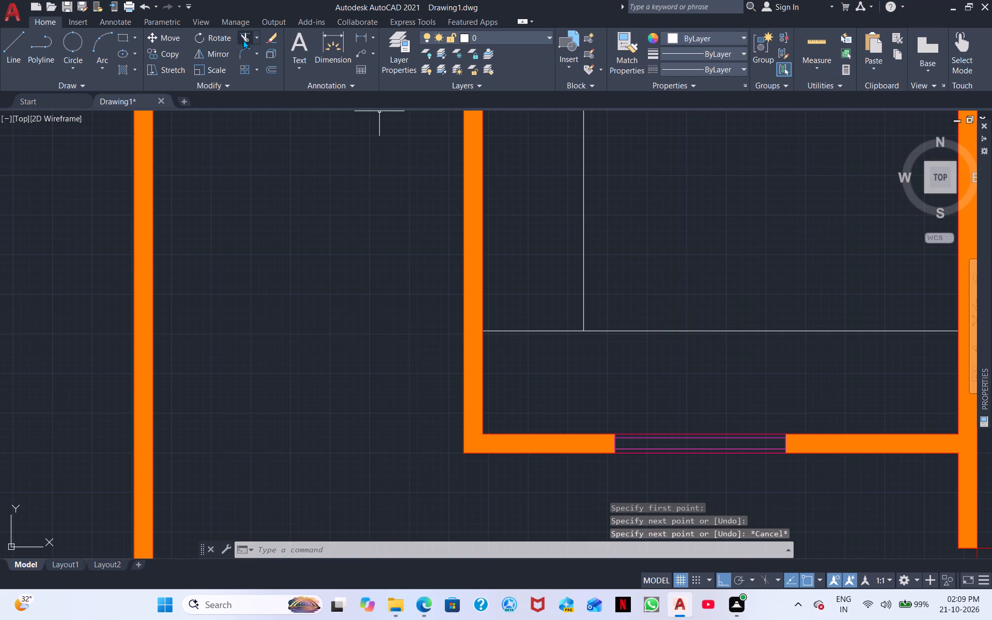
Trim the part of the horizontal line between the west wall and the new vertical line, leaving an L-shaped outline.
left_click(243, 40)
left_click_drag(528, 297, 554, 381)
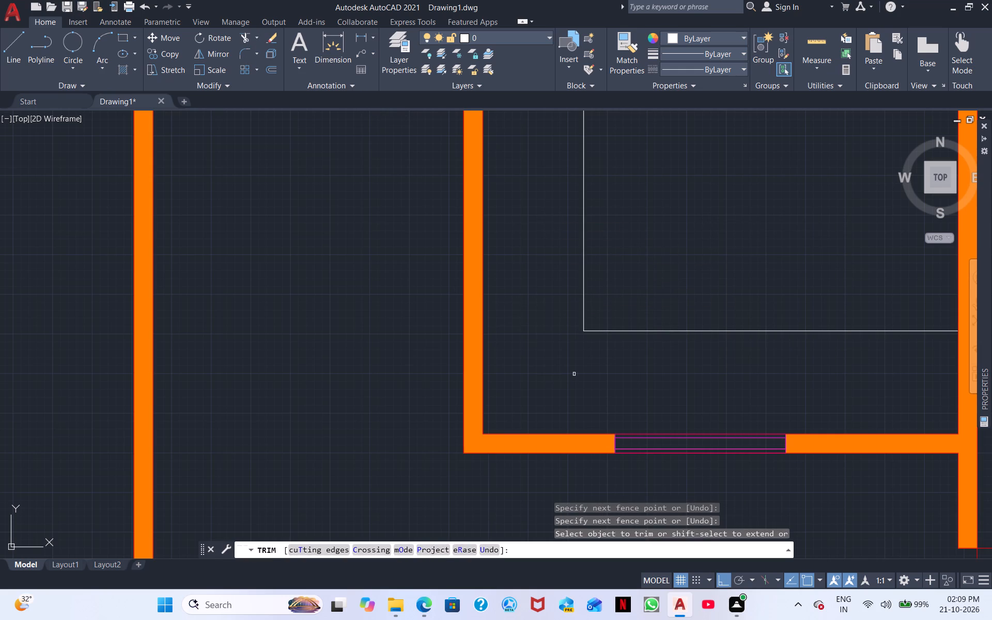
right_click(575, 374)
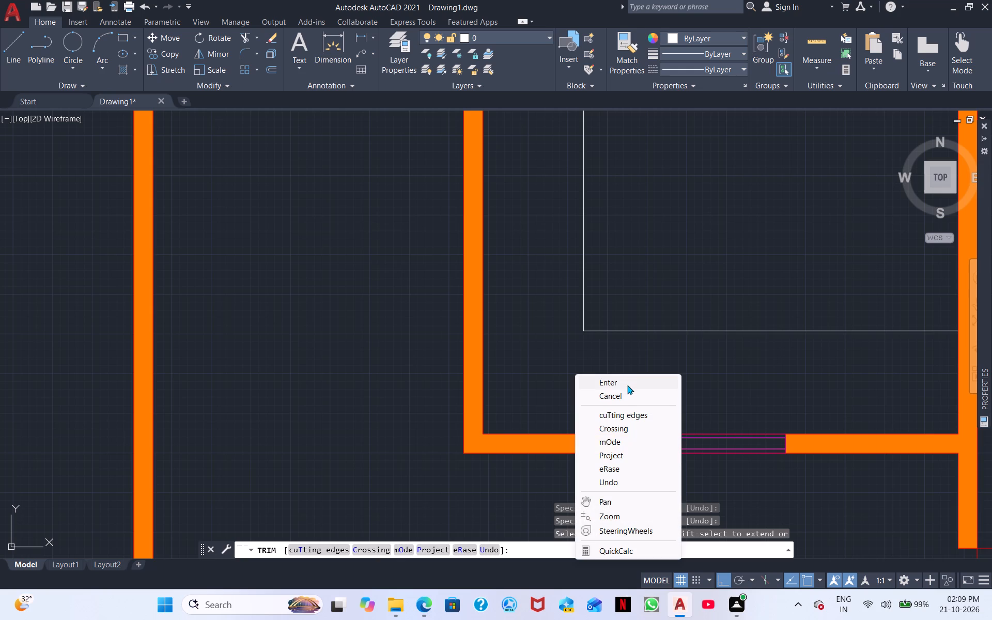
left_click(627, 385)
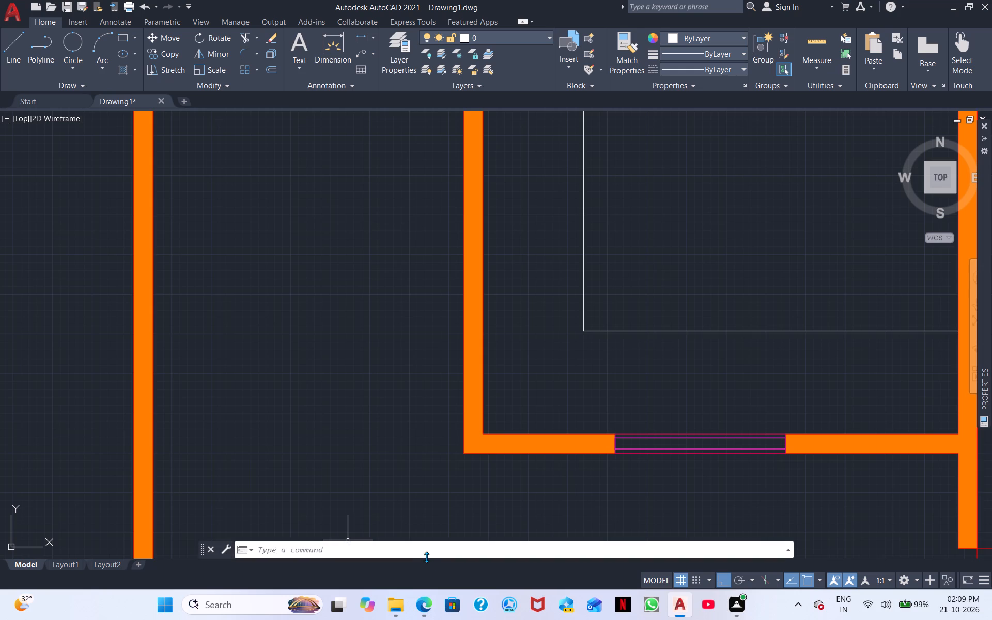
Make FURNITURE the current layer.
middle_click_drag(755, 237, 561, 192)
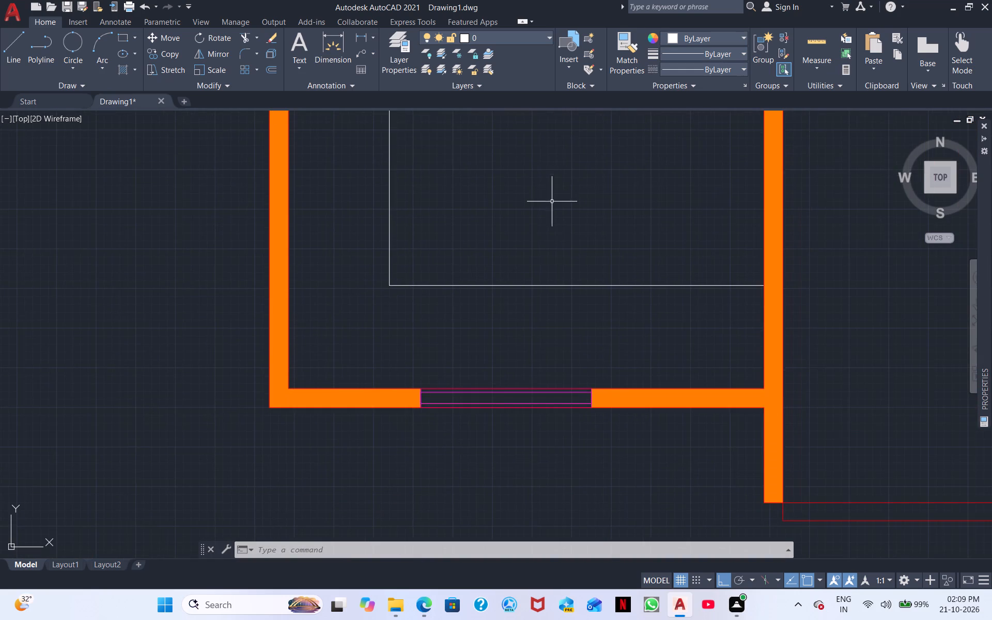
scroll(553, 252, "down", 1)
middle_click_drag(516, 232, 505, 316)
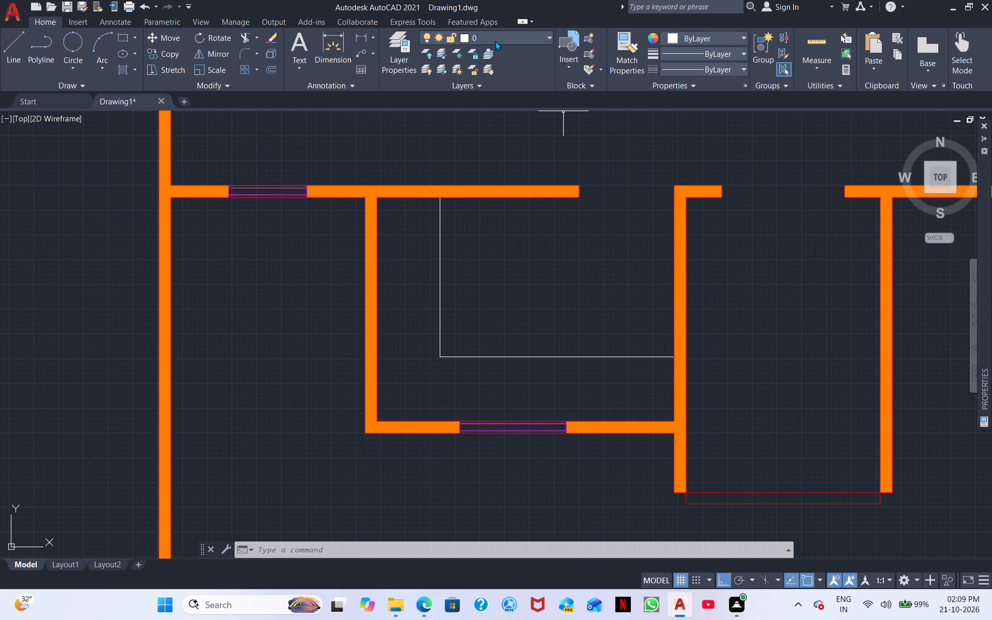
left_click_drag(495, 41, 502, 40)
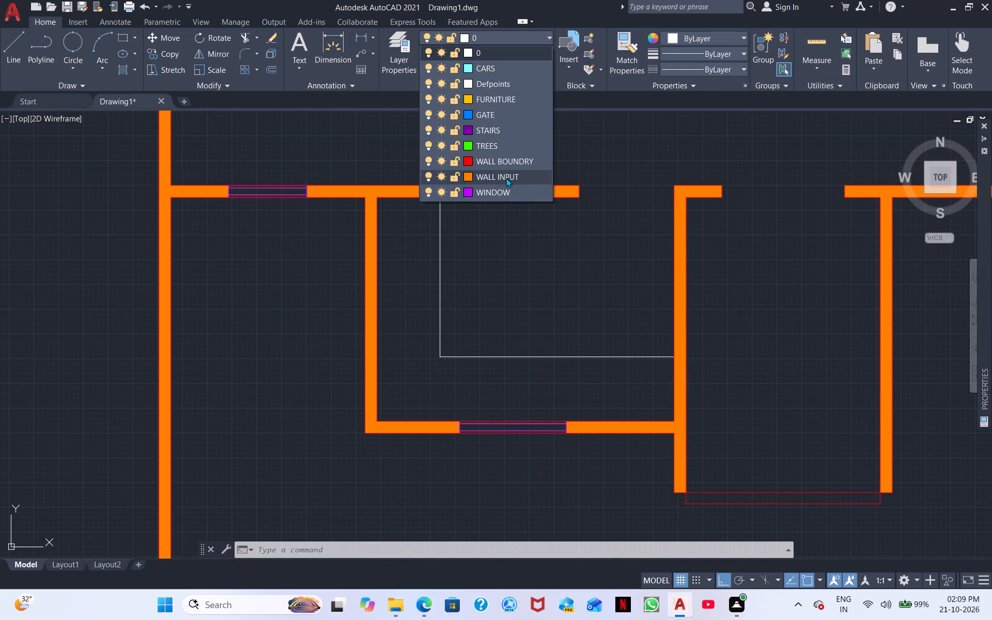
left_click(513, 97)
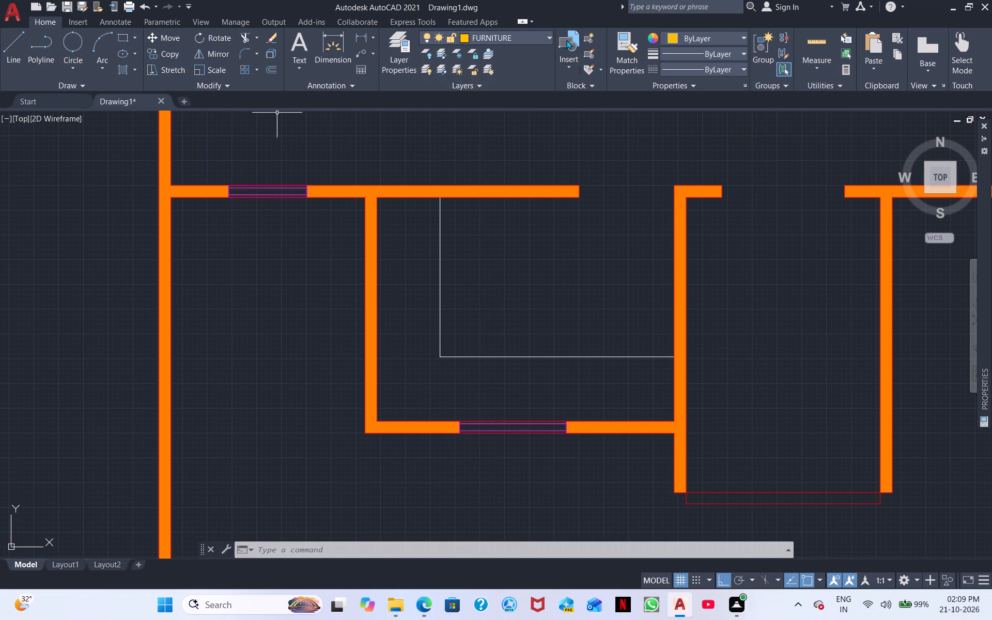
Insert two Wall Cabinet - 18 x 36 in front blocks from DesignCenter, one above the other, in the adjoining room to the east.
type("DC")
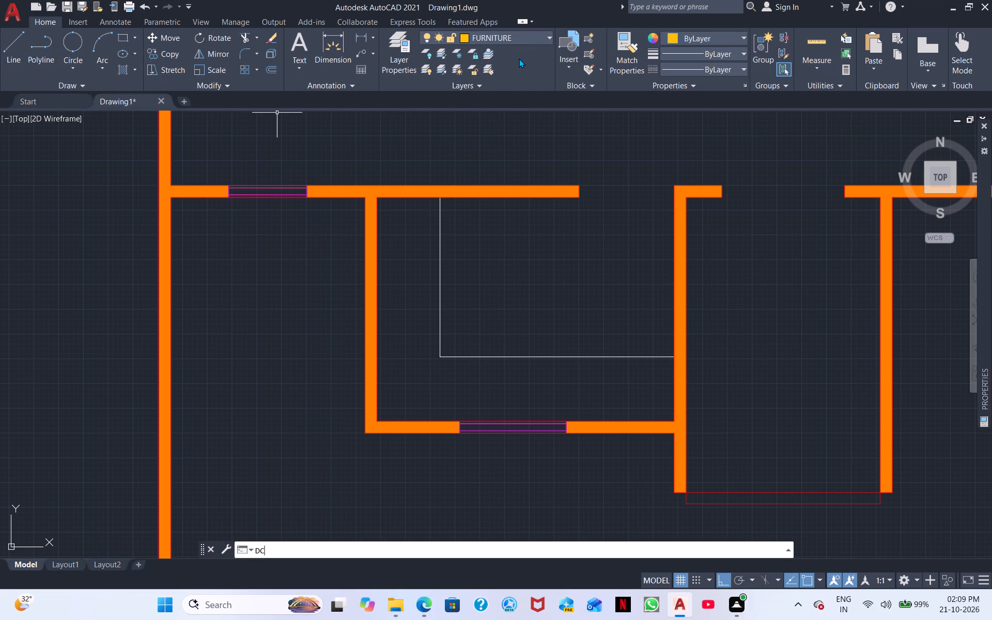
key("space")
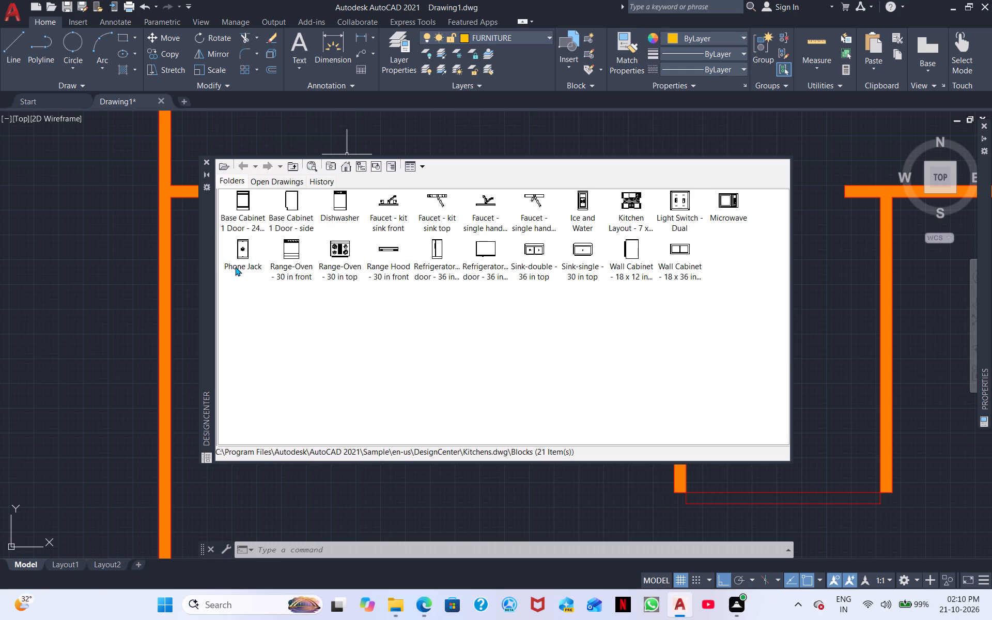
left_click(680, 255)
double_click(688, 257)
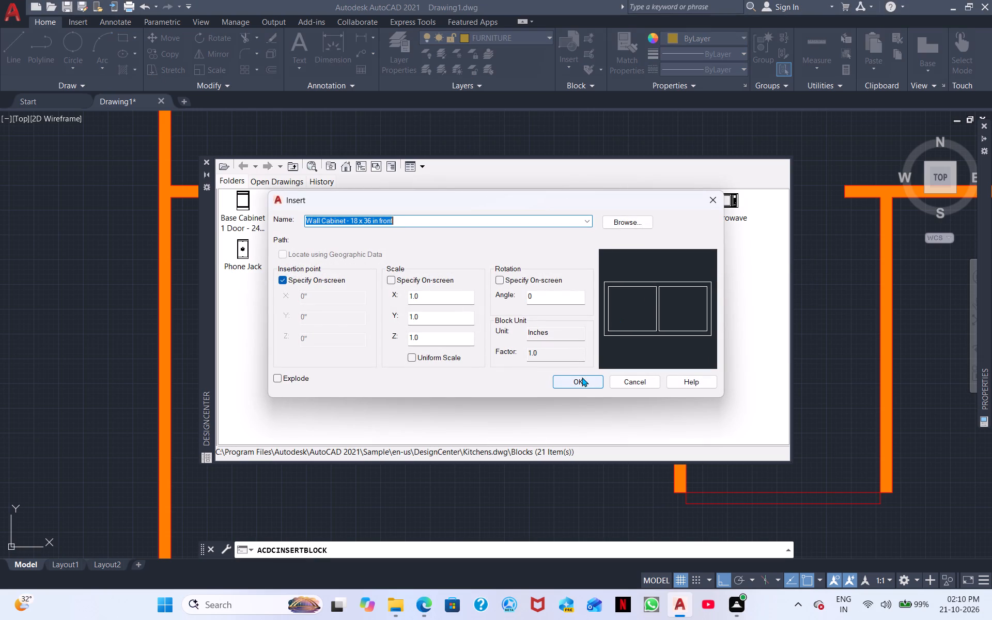
left_click(583, 377)
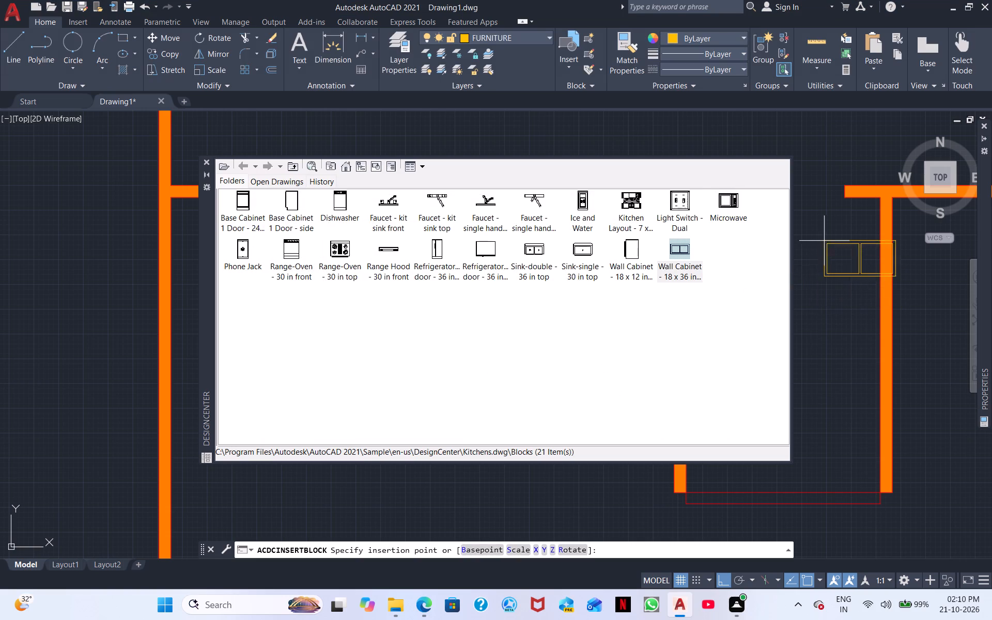
left_click(798, 257)
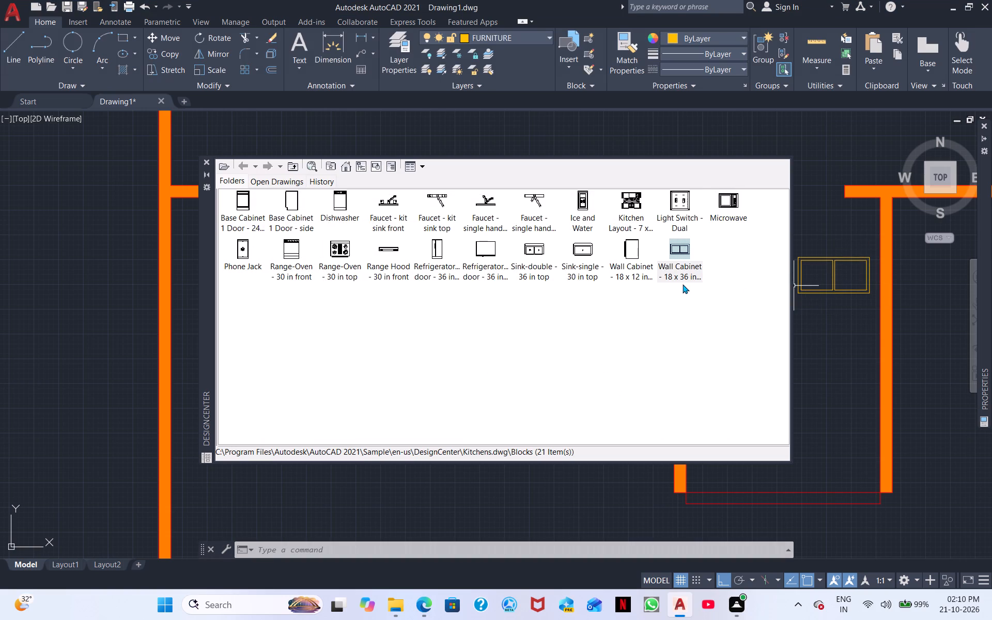
double_click(686, 261)
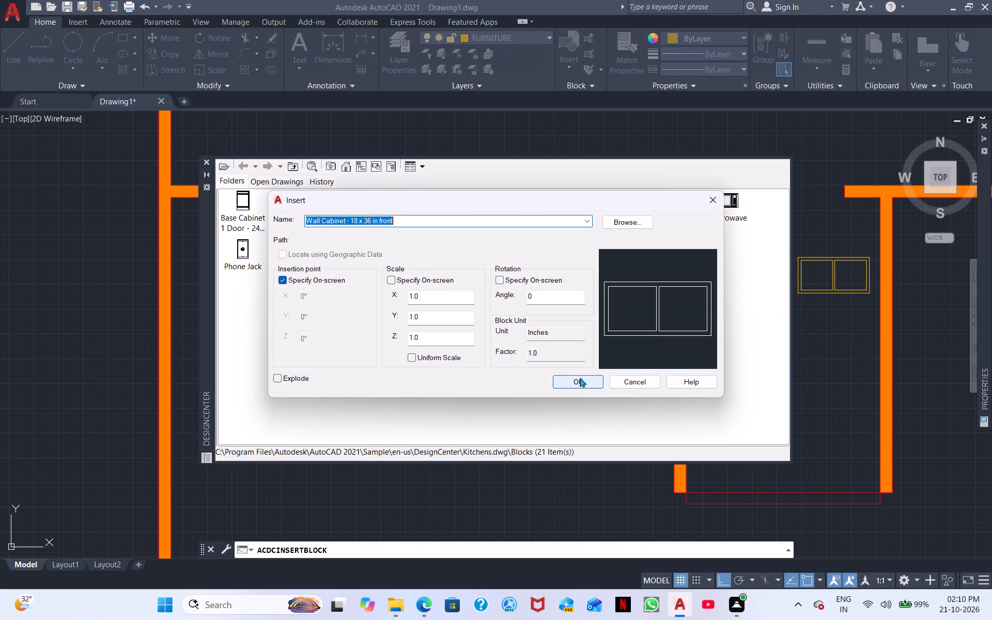
left_click(580, 378)
left_click(801, 321)
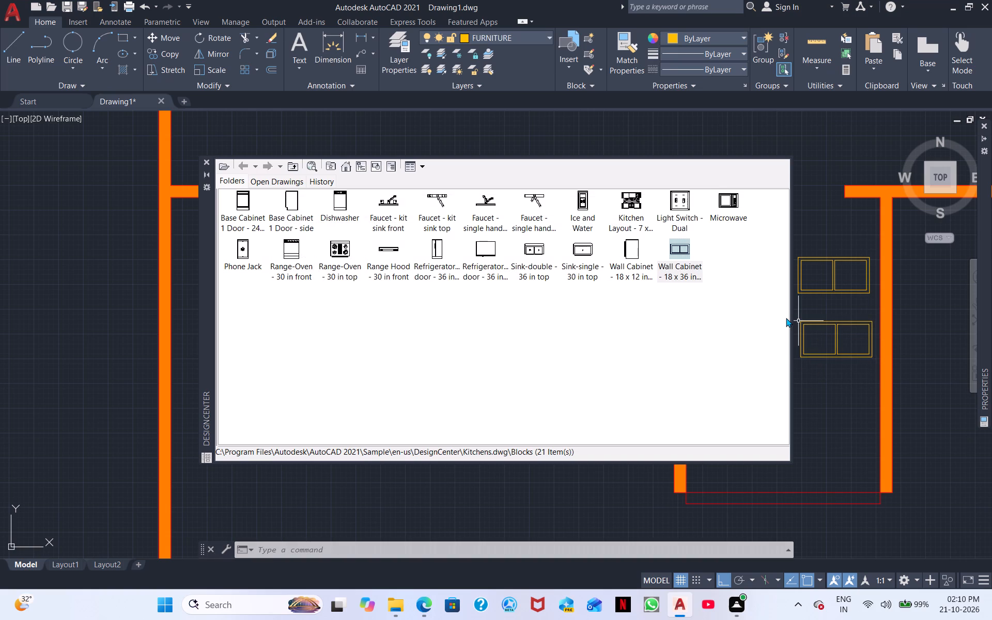
Insert the Range-Oven - 30 in top block at default scale below the two wall cabinets.
double_click(342, 243)
double_click(348, 249)
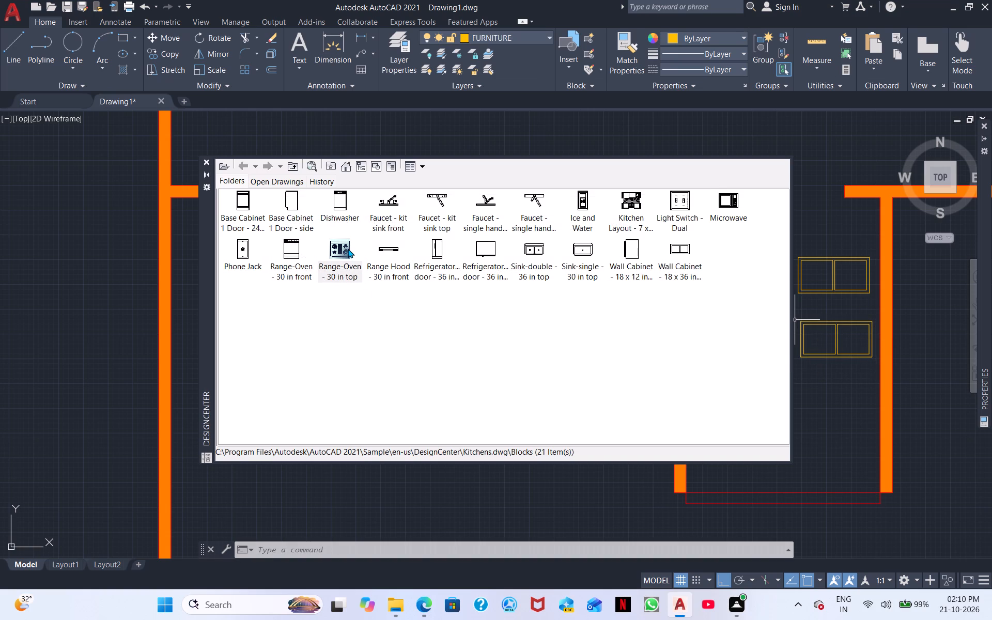
left_click(590, 382)
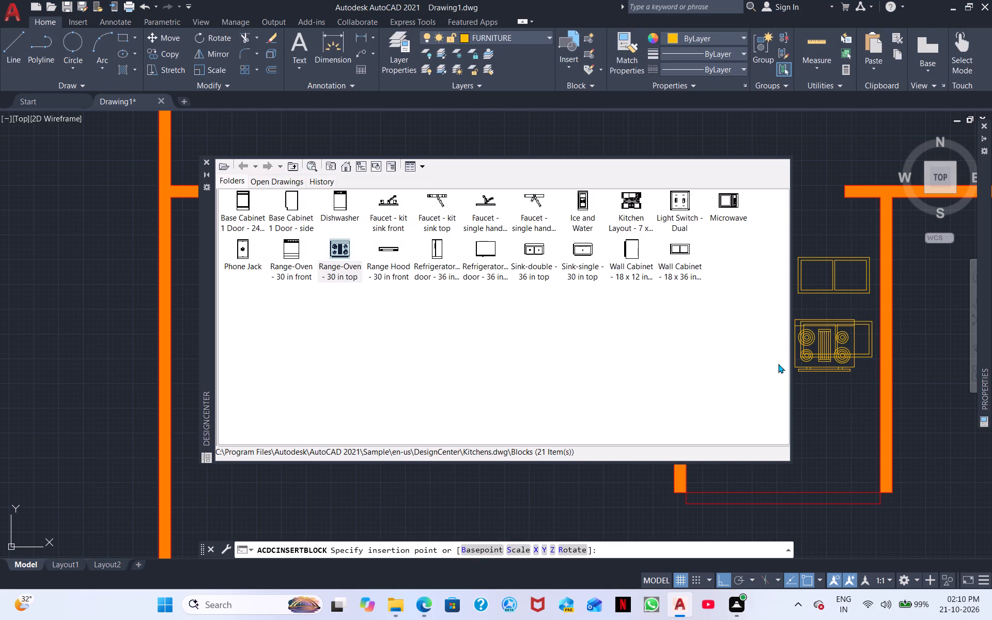
left_click(799, 387)
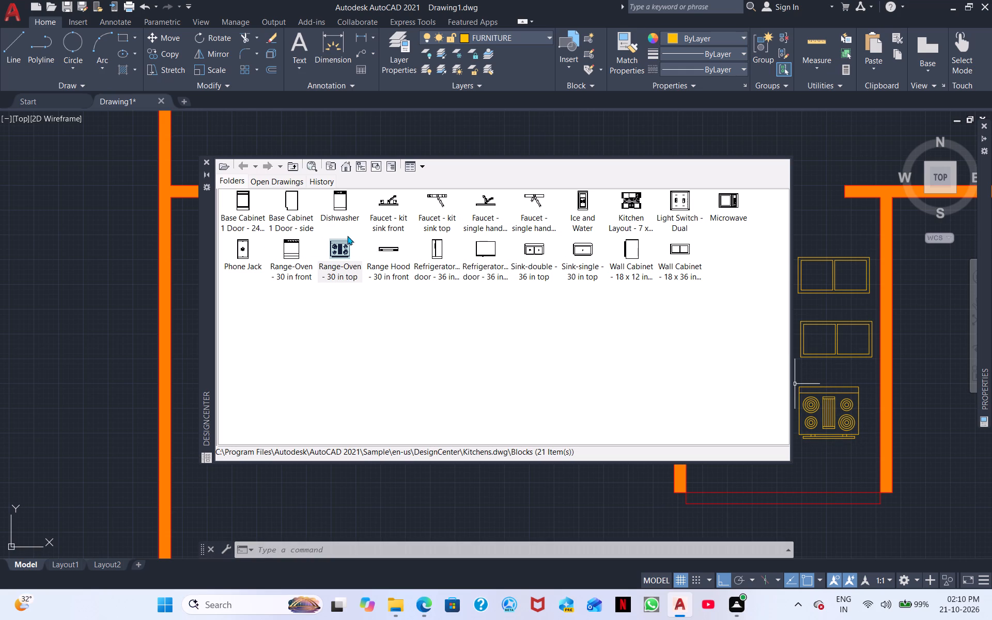
Insert the Sink-double - 36 in top block east of the cabinets, beyond the wall, and close DesignCenter.
left_click(537, 252)
double_click(537, 252)
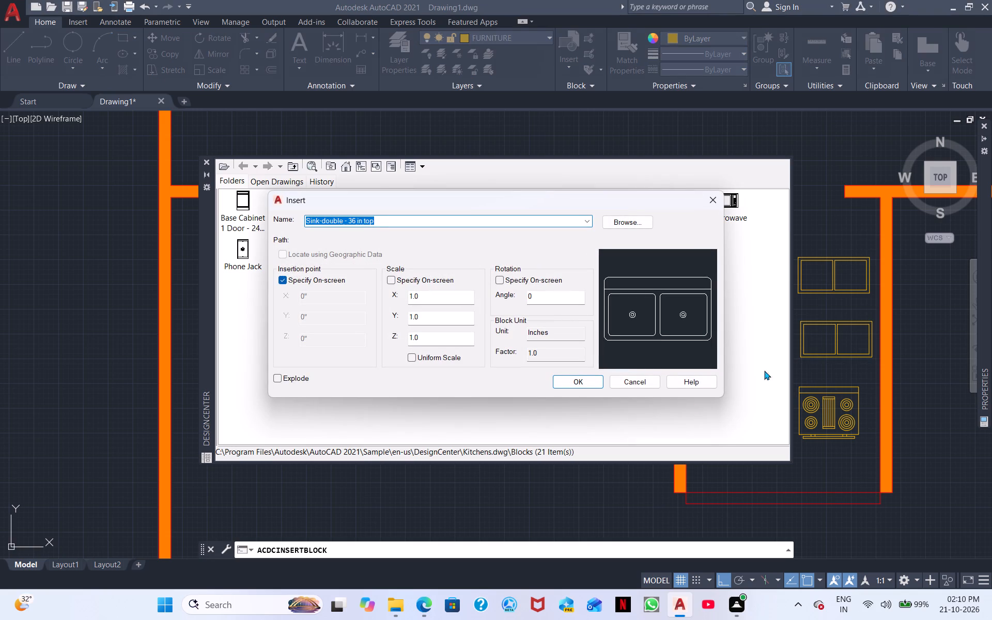
left_click(584, 383)
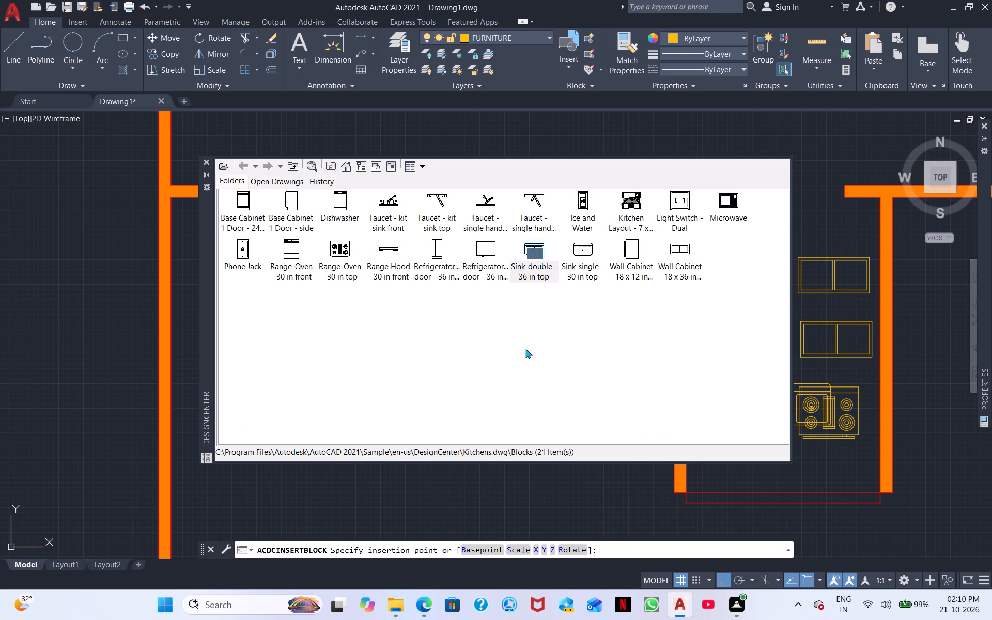
left_click(531, 250)
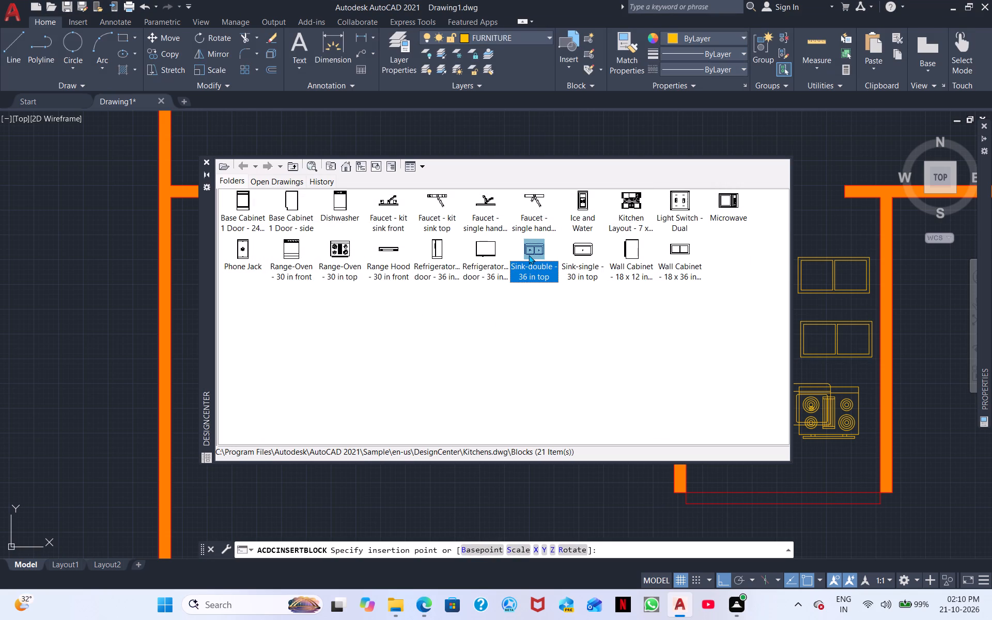
double_click(529, 255)
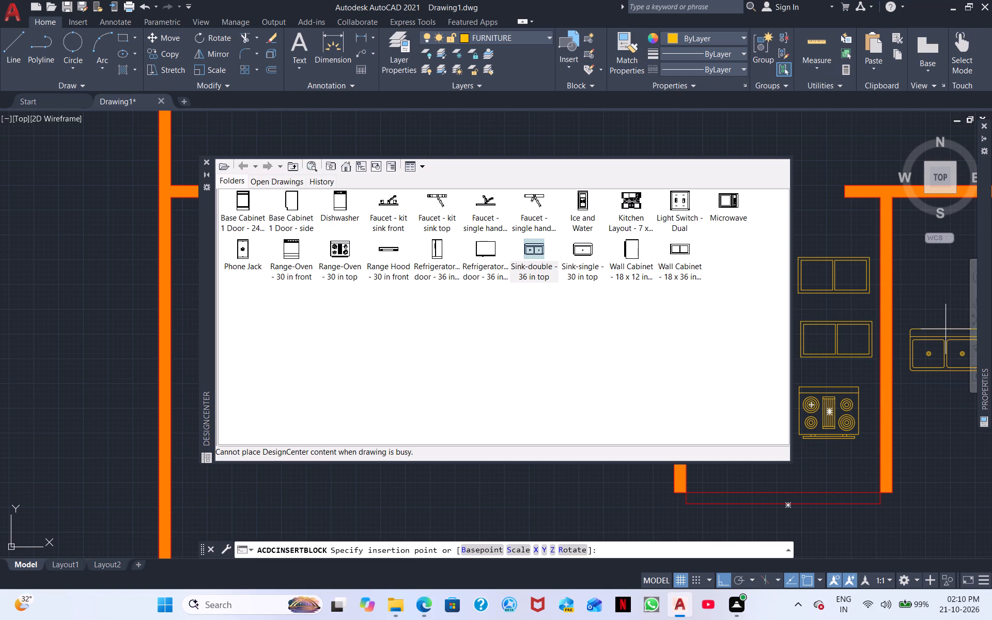
left_click(946, 329)
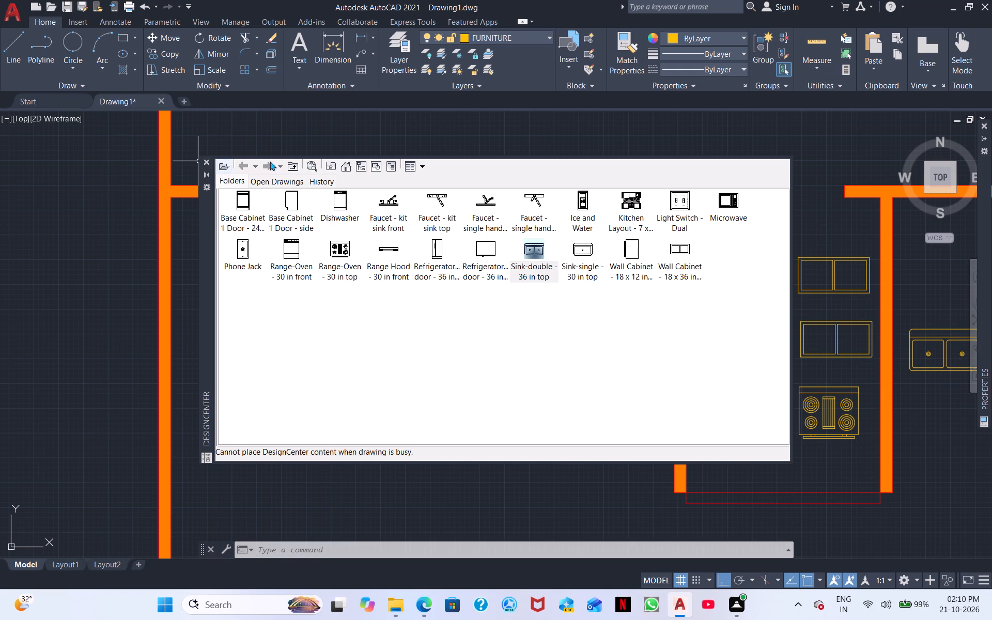
left_click(204, 161)
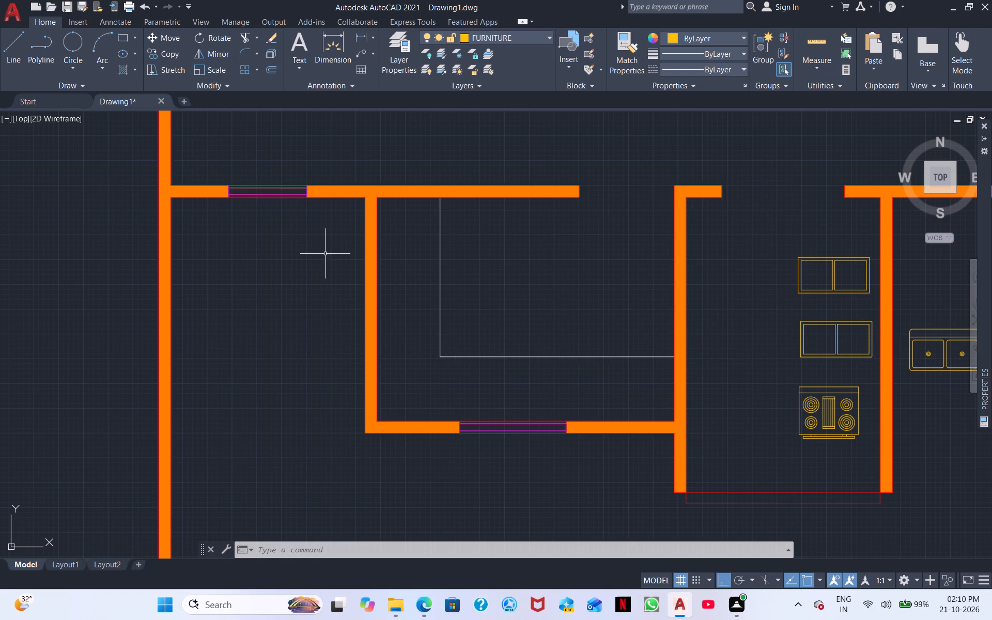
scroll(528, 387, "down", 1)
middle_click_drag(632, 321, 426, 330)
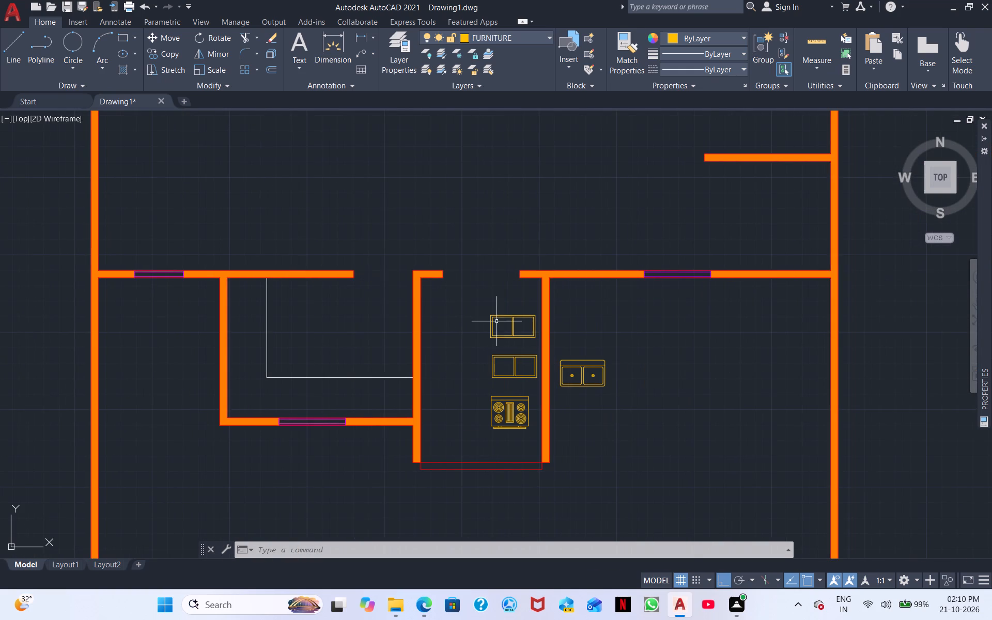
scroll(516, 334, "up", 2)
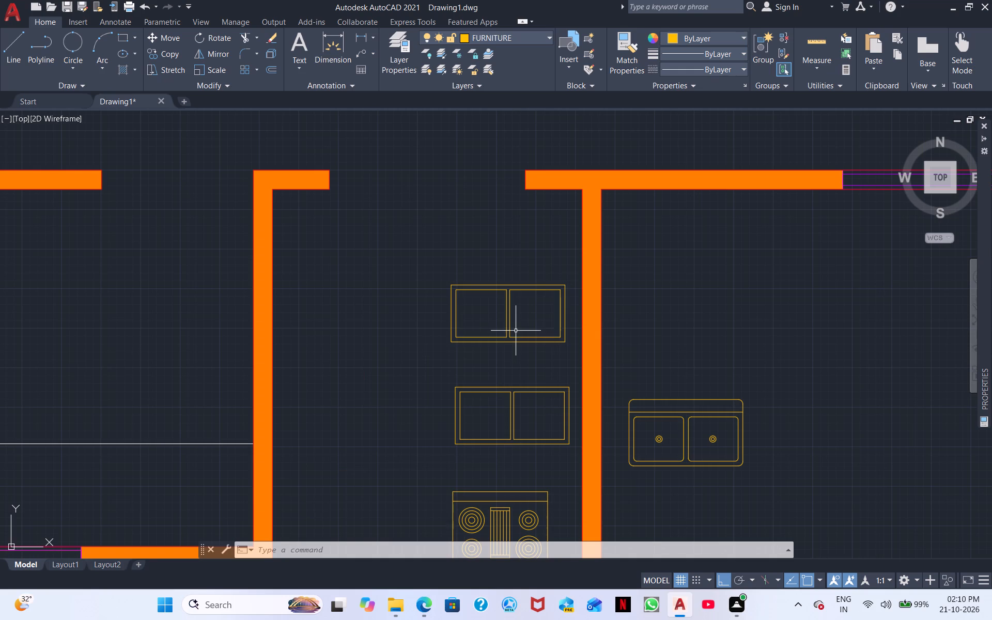
Move the upper wall cabinet with Ortho off into the kitchen, against the north wall at the counter line's upper end.
left_click(509, 331)
scroll(500, 354, "down", 1)
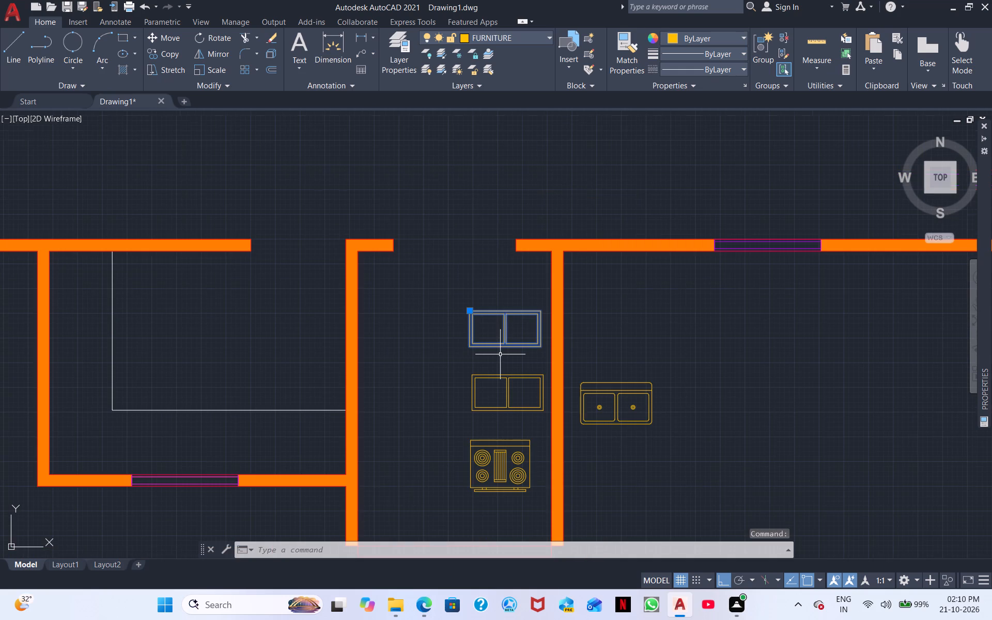
right_click(505, 345)
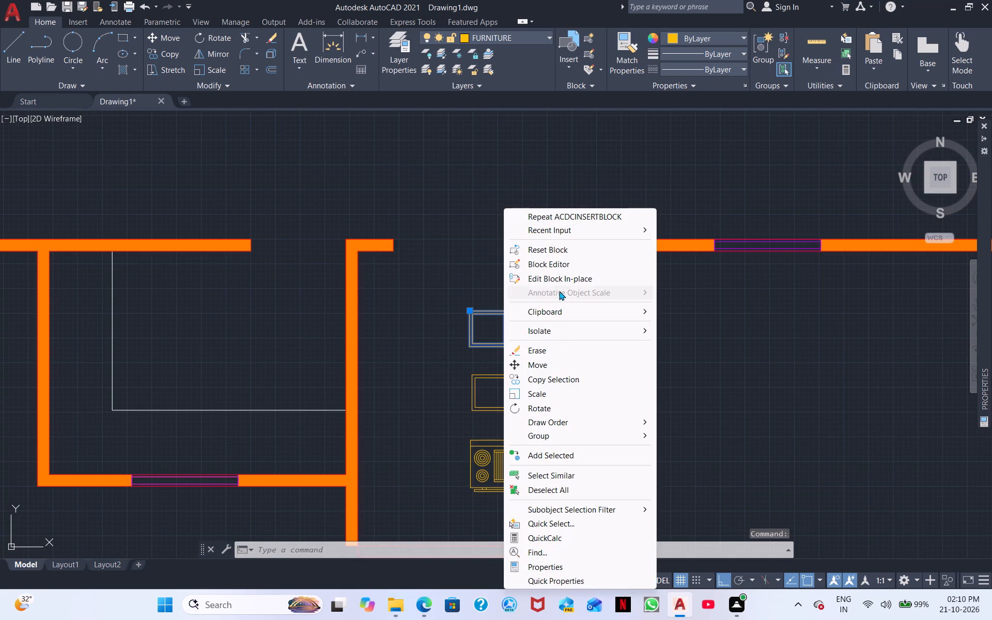
left_click(541, 363)
left_click(509, 336)
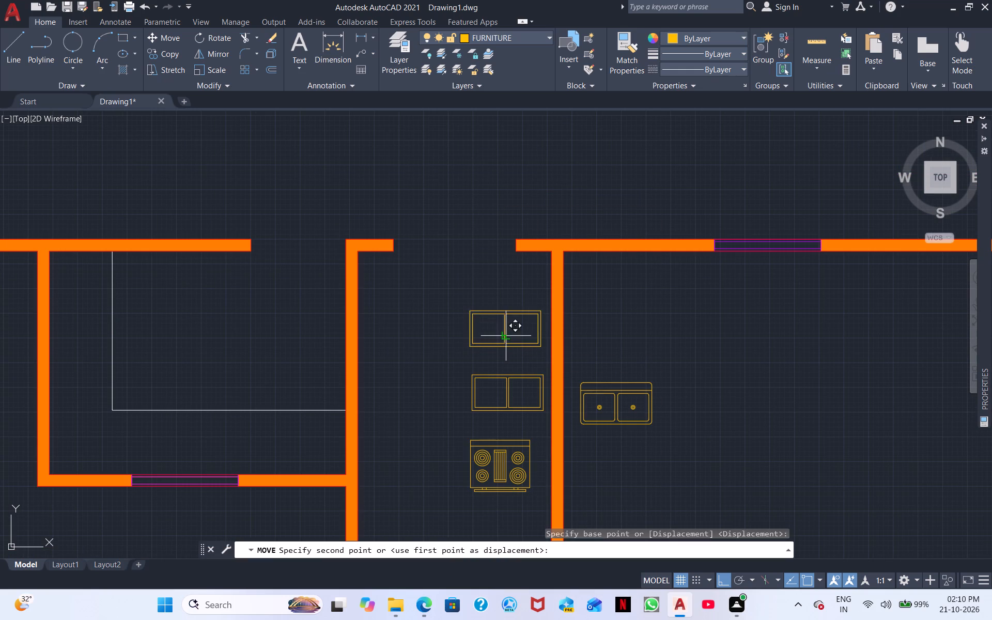
middle_click_drag(127, 336, 439, 342)
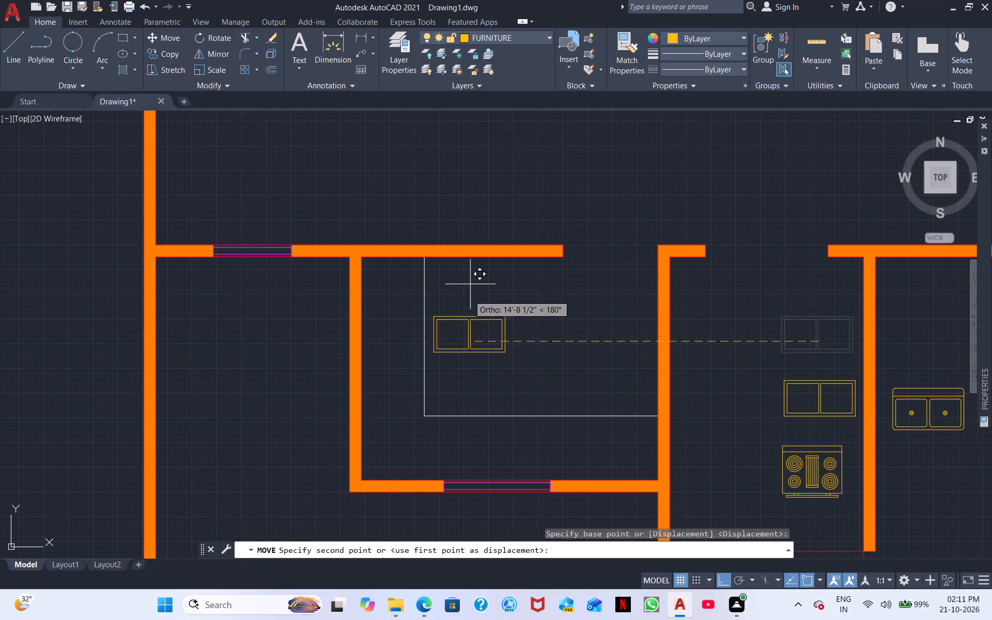
left_click(728, 581)
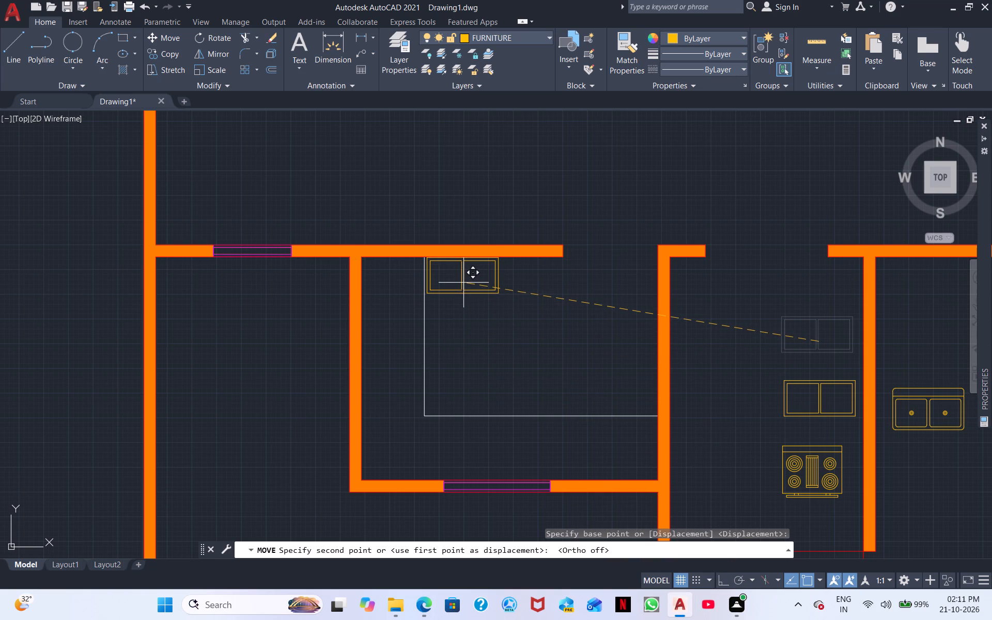
left_click(463, 283)
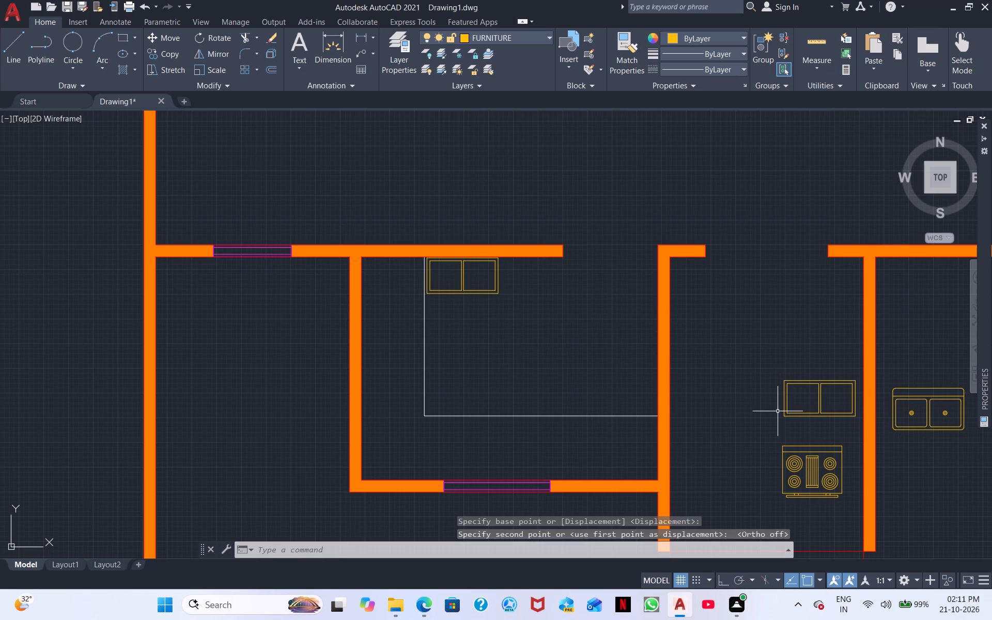
Move the remaining wall cabinet into the kitchen so it adjoins the east end of the first cabinet along the north wall.
left_click(788, 408)
right_click(793, 401)
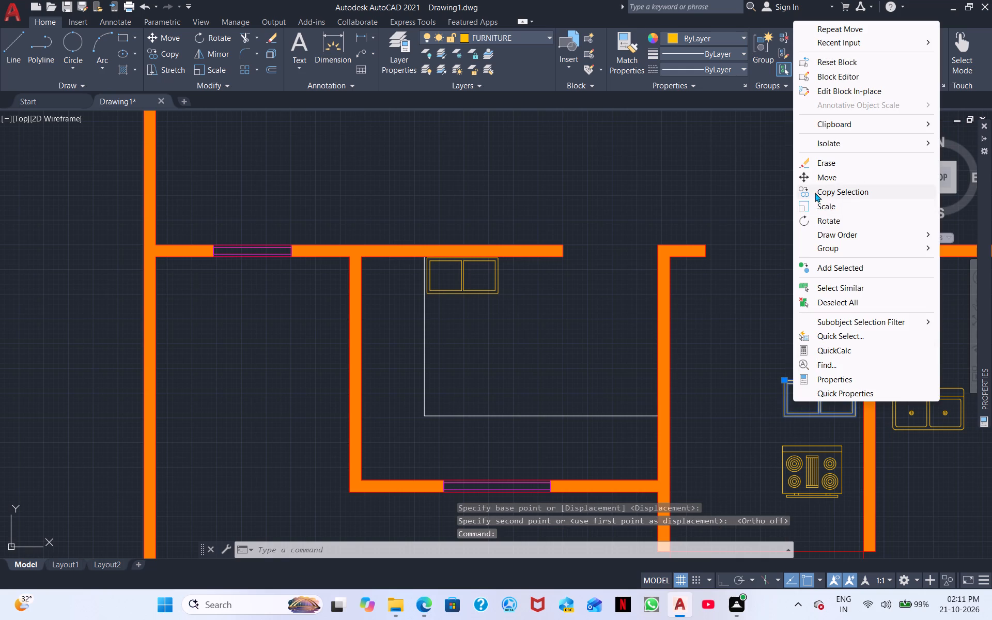
left_click(832, 174)
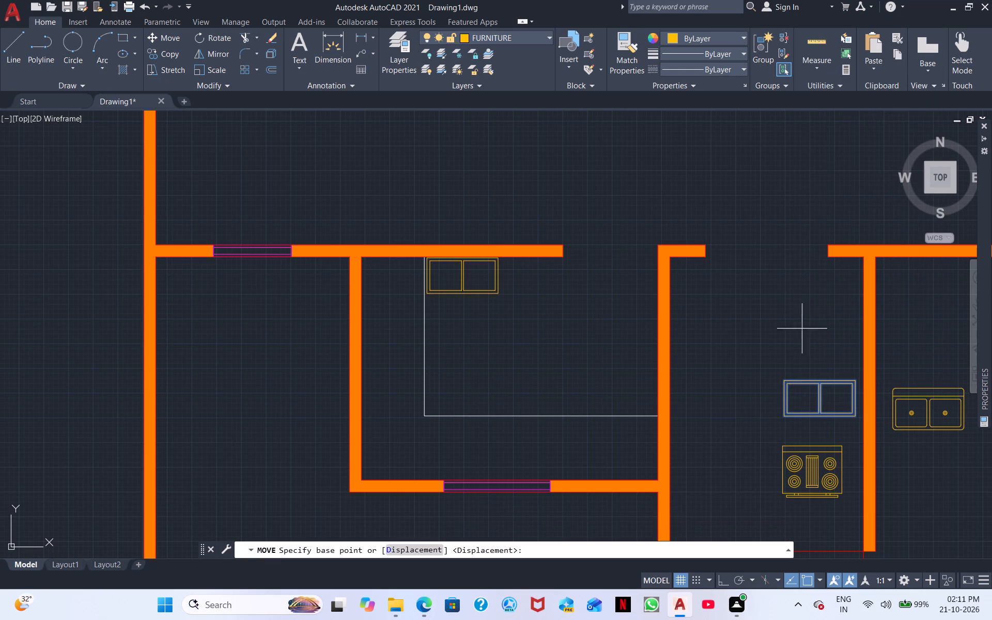
scroll(769, 388, "up", 2)
left_click(808, 373)
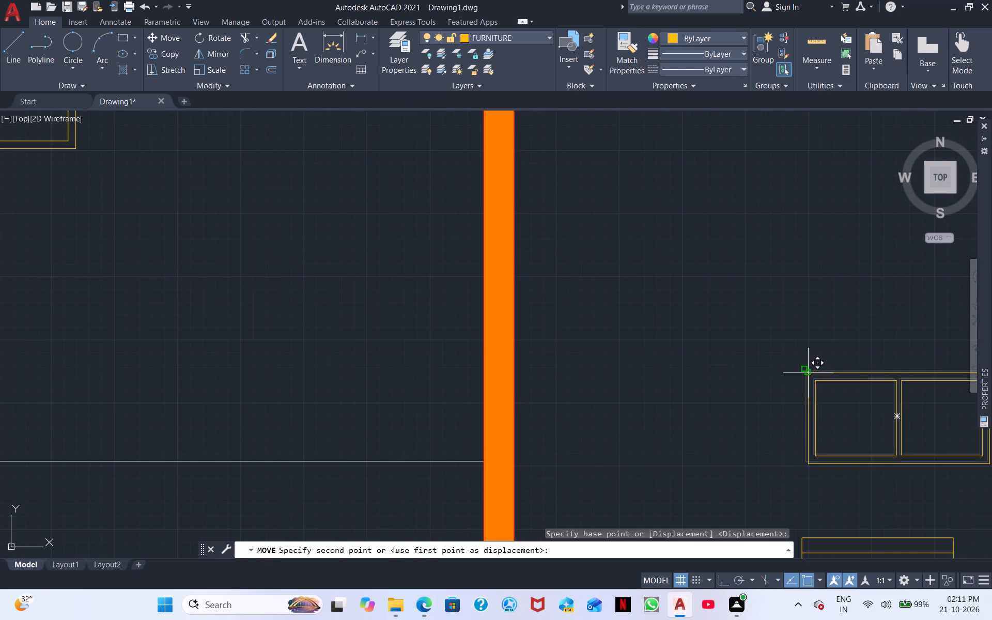
middle_click_drag(114, 340, 352, 567)
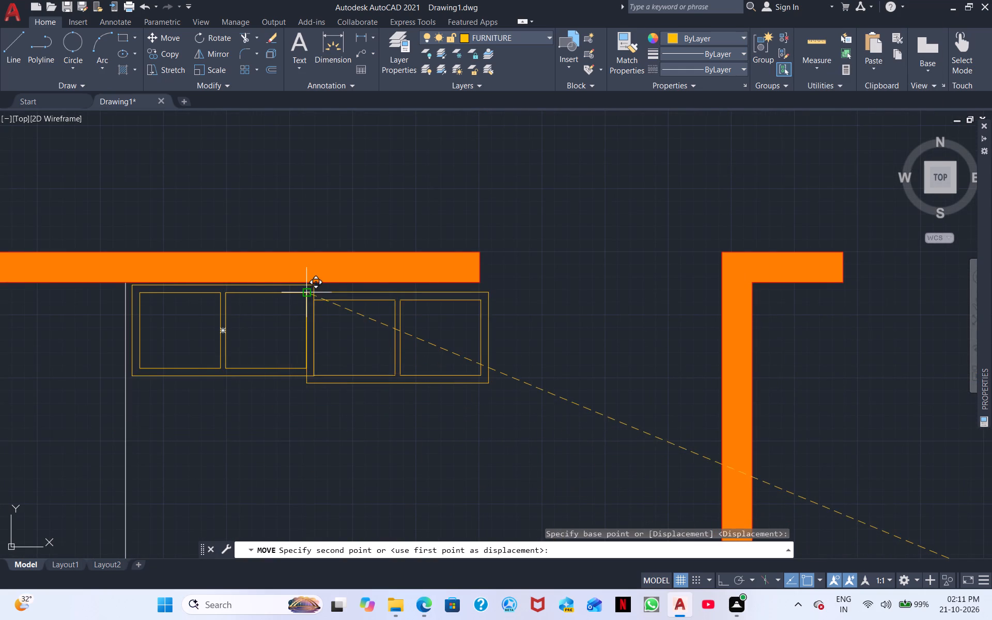
left_click(311, 284)
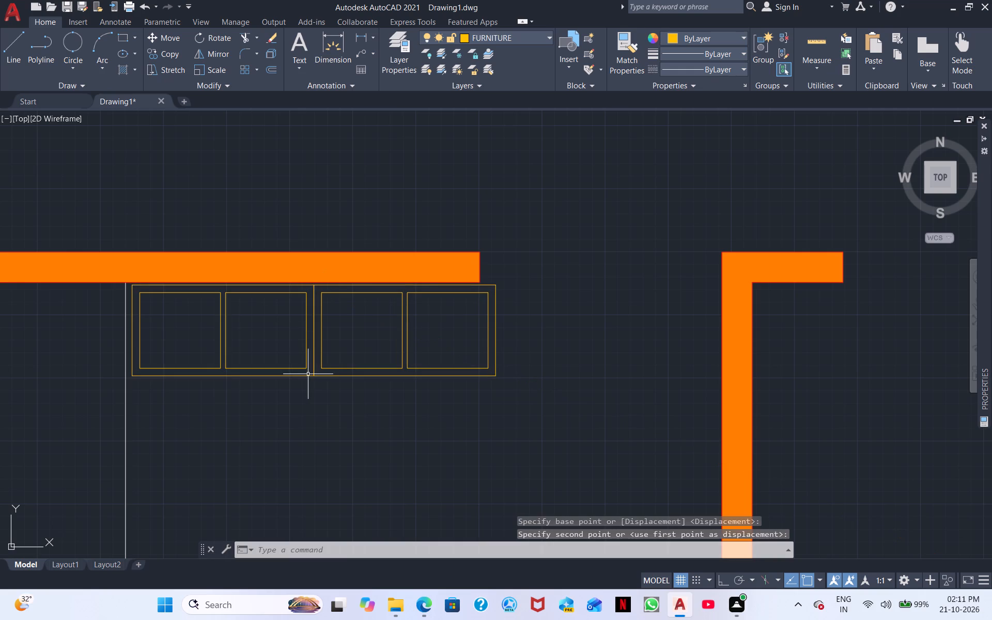
Scale both wall cabinets down slightly together, using their shared outline's southeast corner as the base point.
left_click(490, 415)
left_click(230, 329)
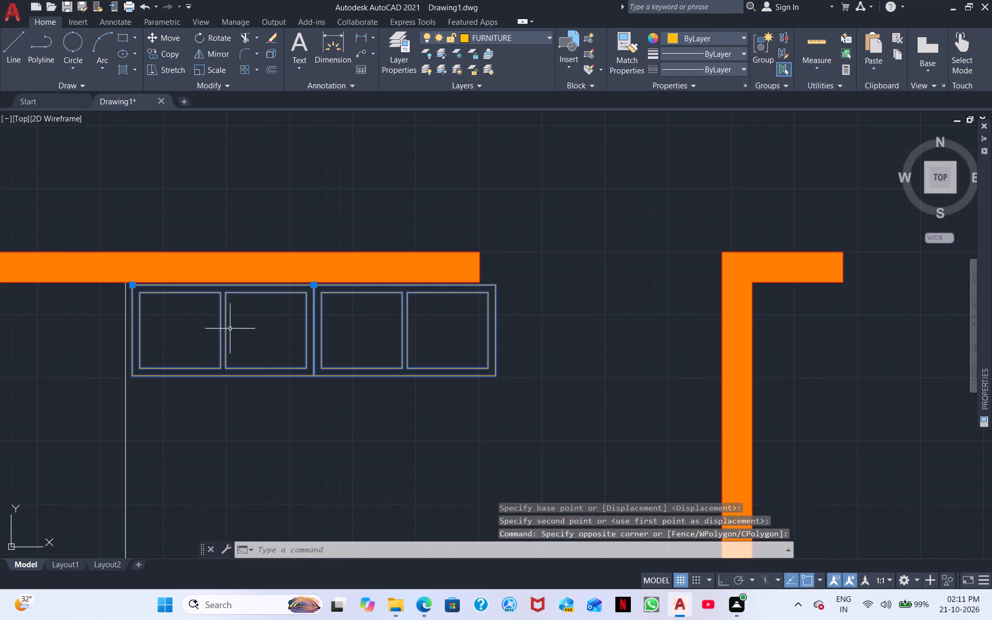
middle_click_drag(240, 343, 344, 369)
right_click(344, 369)
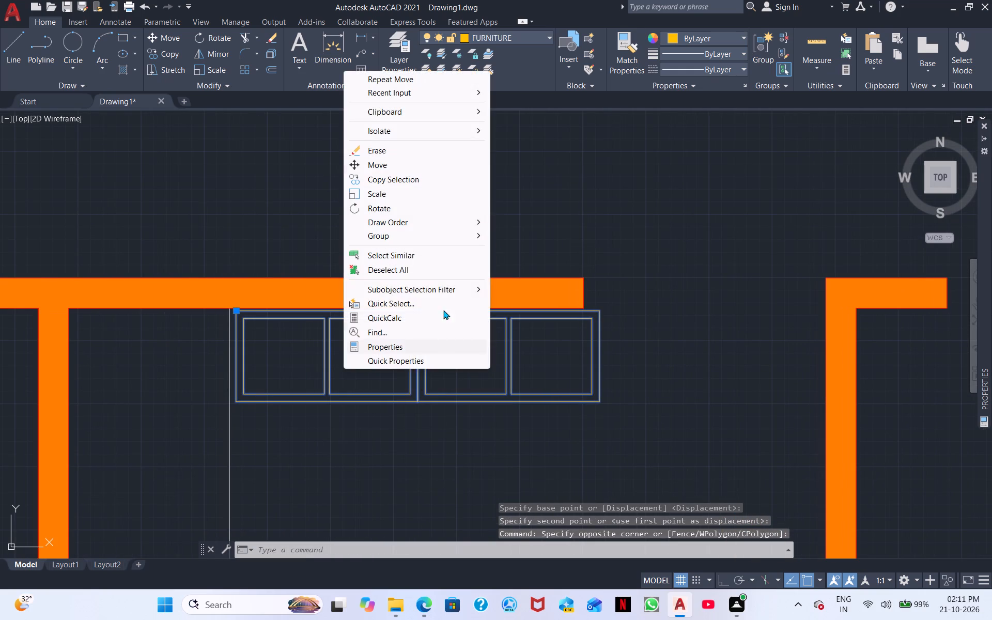
left_click(387, 189)
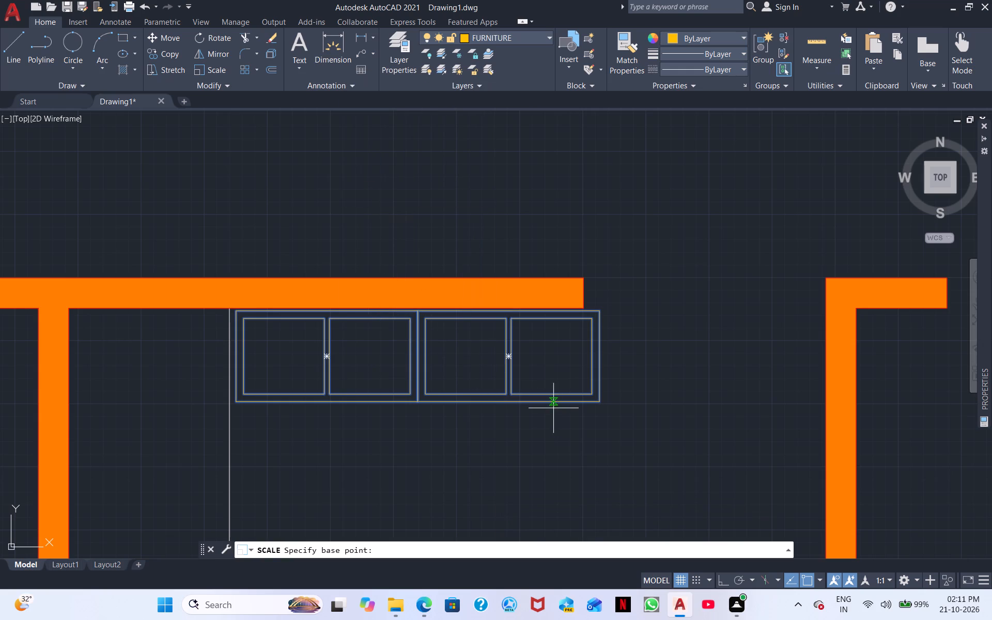
left_click(601, 404)
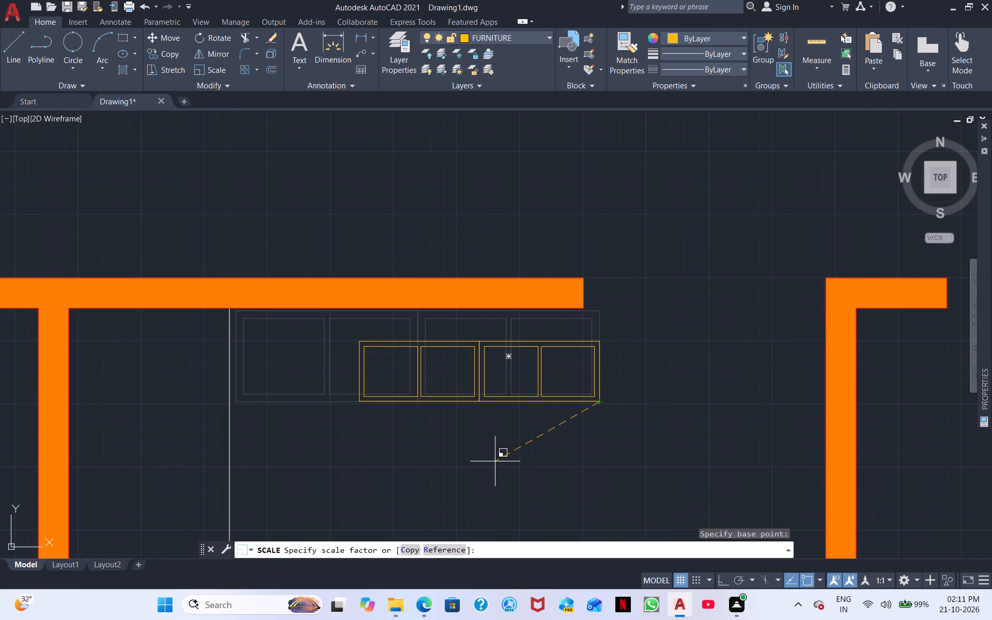
left_click(463, 471)
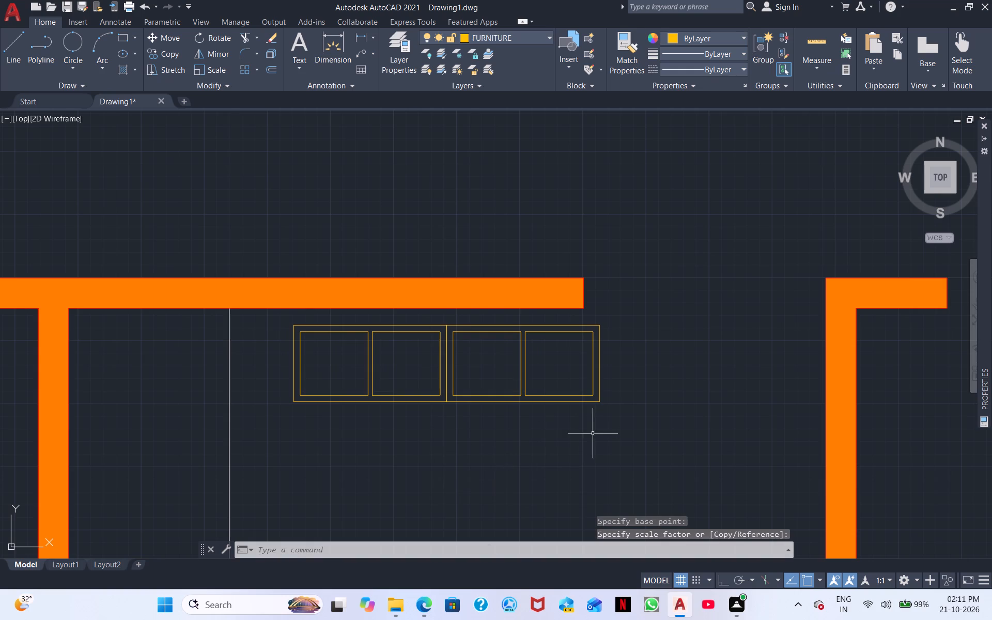
Move the two scaled cabinets flush against the kitchen's north wall, just east of the vertical counter line.
left_click(593, 433)
left_click(293, 354)
right_click(293, 354)
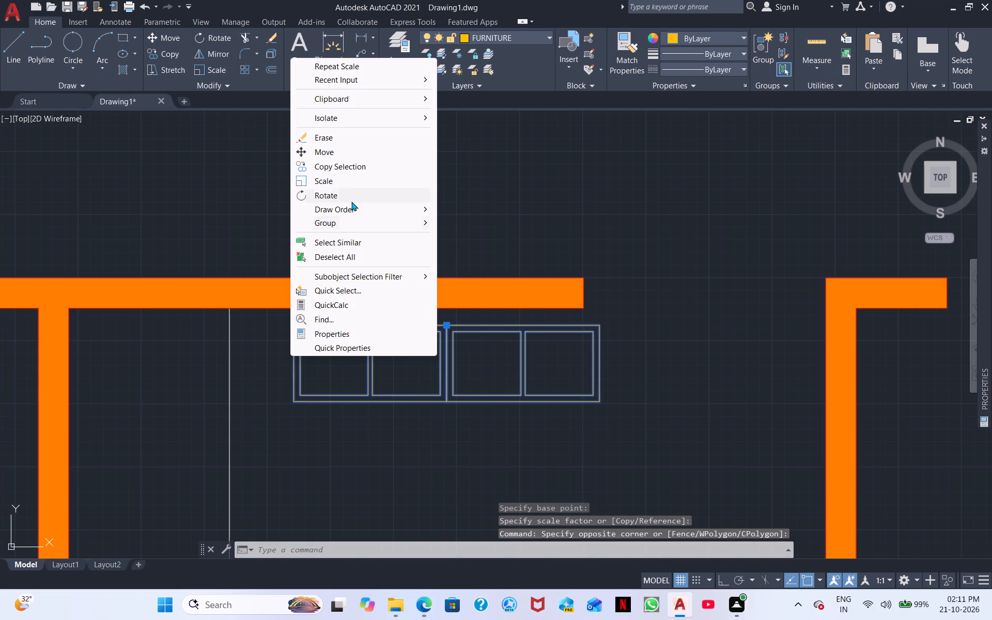
left_click(342, 156)
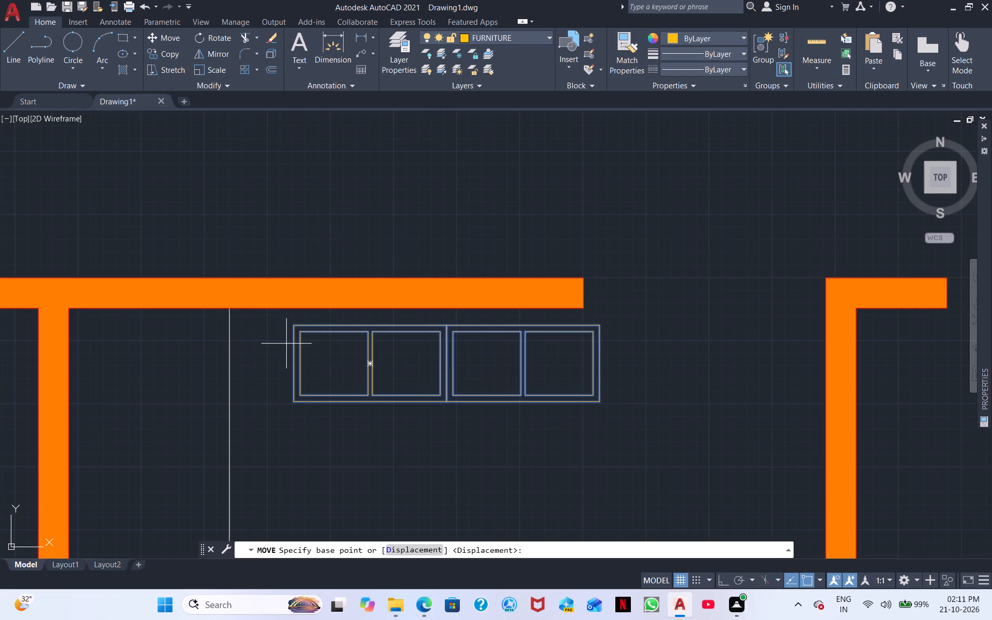
left_click(295, 329)
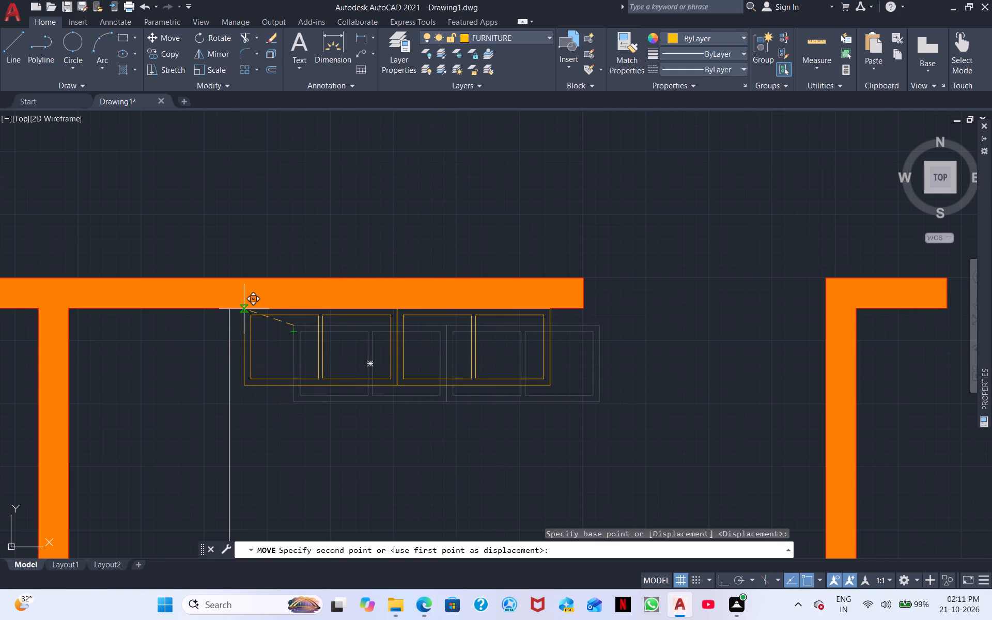
left_click(244, 309)
Rotate the range and the double sink together by 180° with Ortho on, about the sink's upper-right corner.
scroll(245, 318, "down", 2)
middle_click_drag(359, 370, 431, 351)
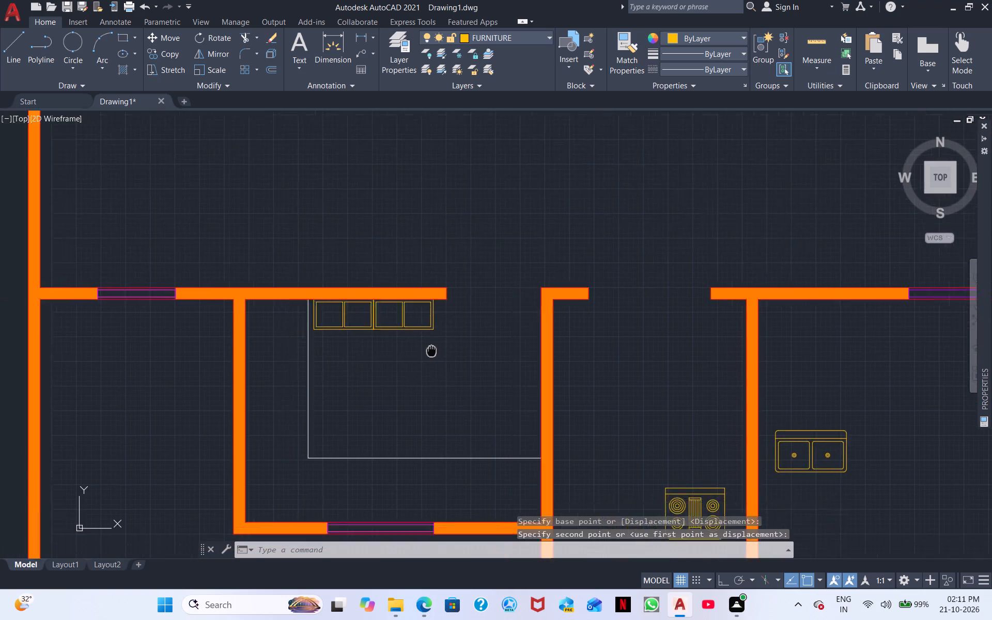
middle_click_drag(431, 351, 537, 320)
middle_click_drag(500, 346, 589, 334)
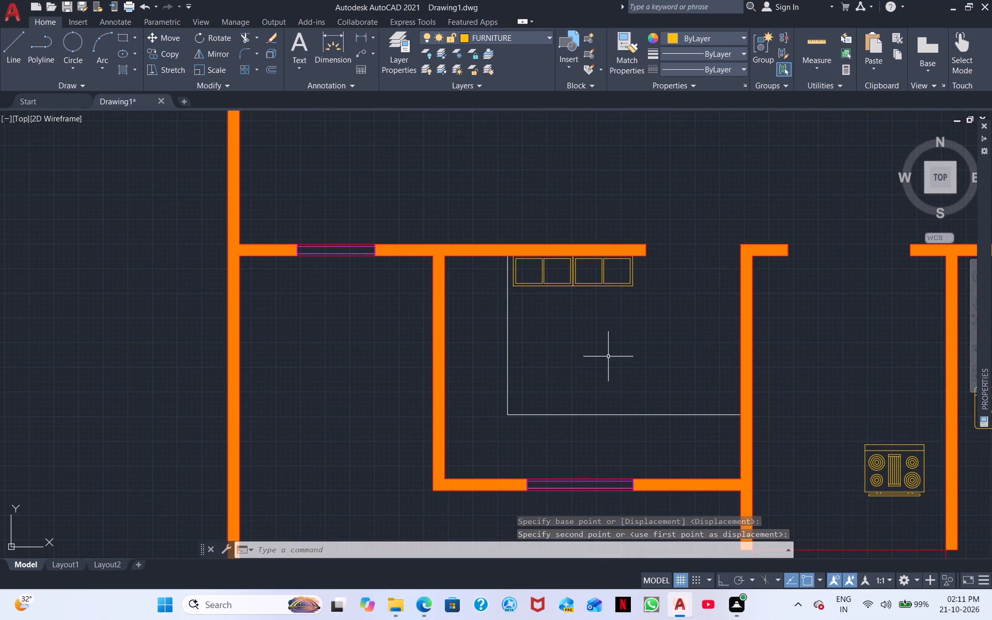
middle_click_drag(608, 357, 345, 288)
middle_click_drag(563, 342, 481, 323)
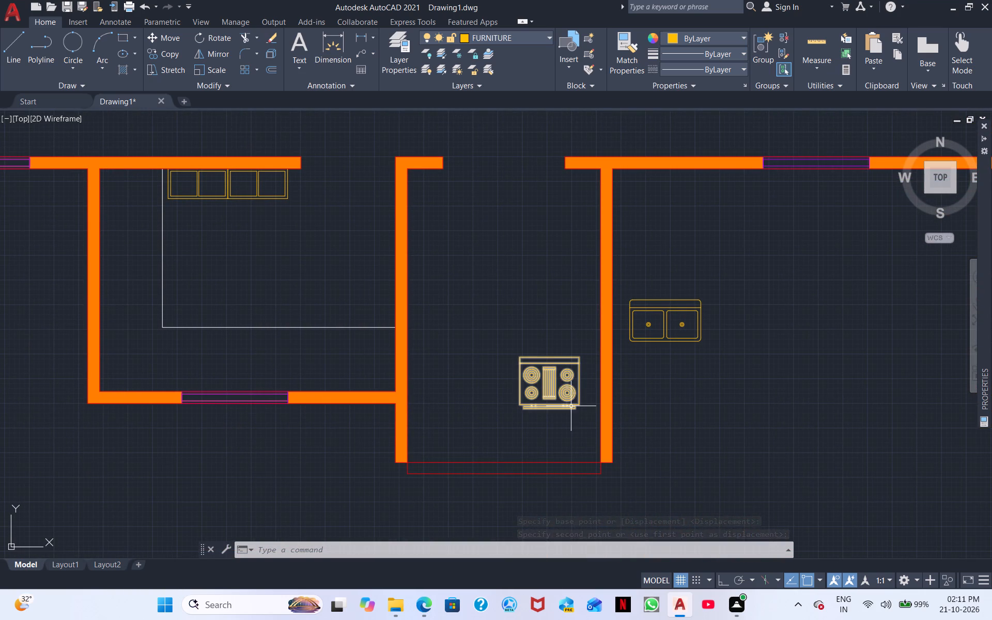
left_click(571, 406)
left_click(685, 332)
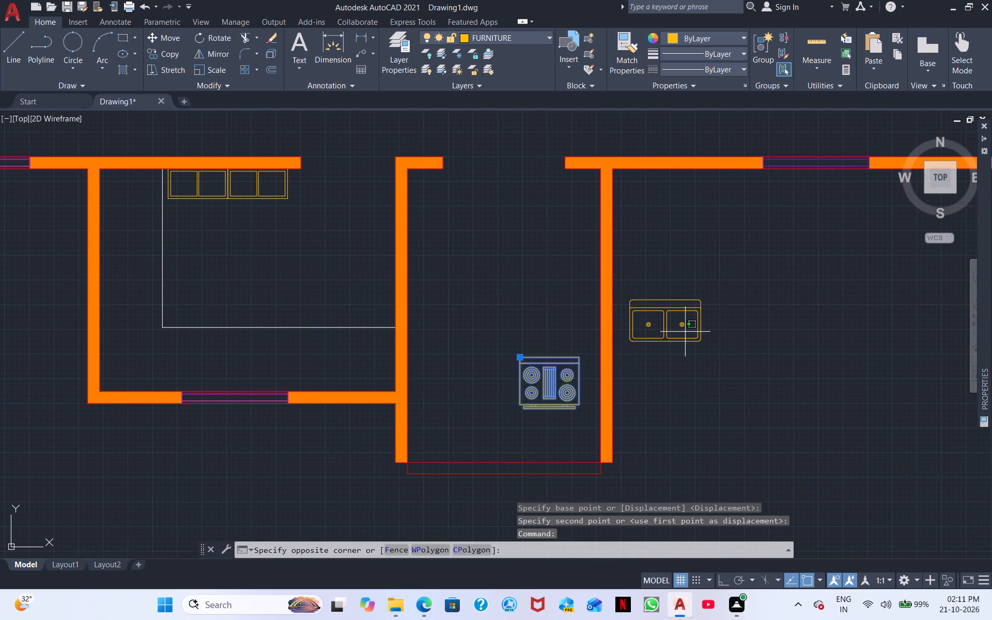
left_click(633, 287)
right_click(802, 420)
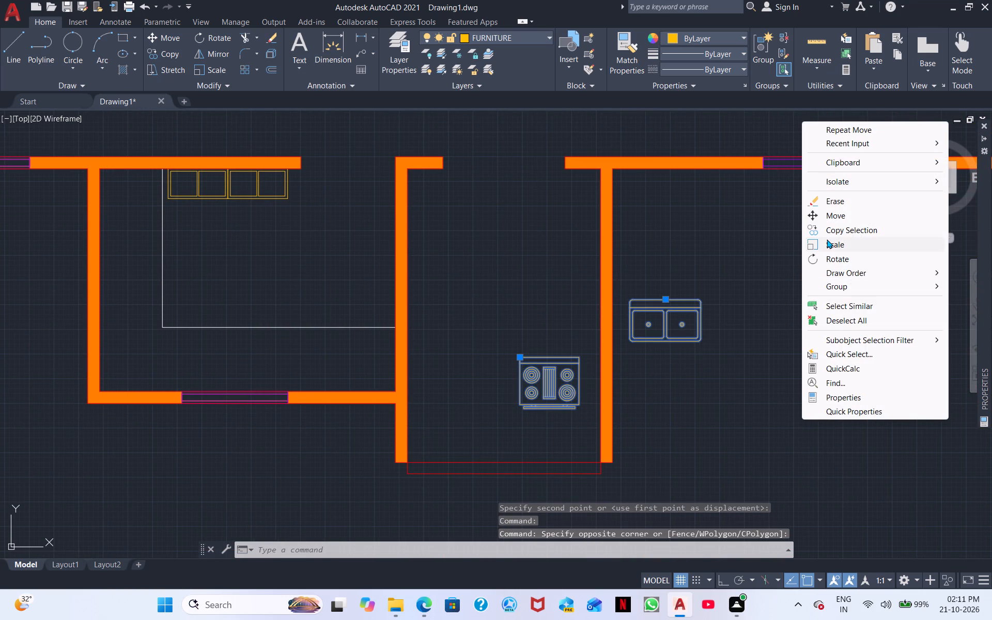
left_click(824, 259)
left_click(701, 300)
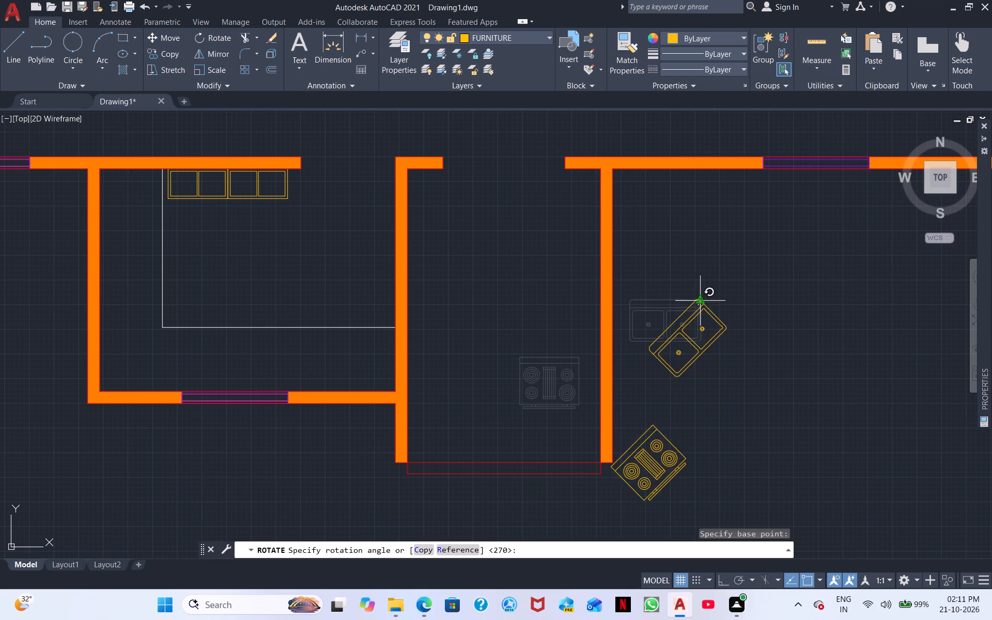
left_click(722, 577)
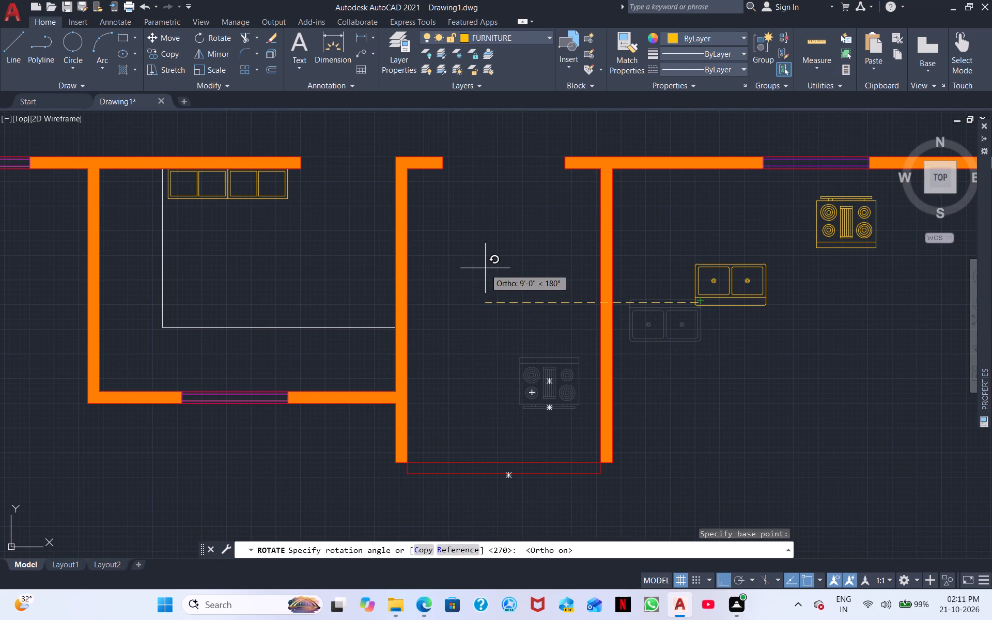
left_click(464, 308)
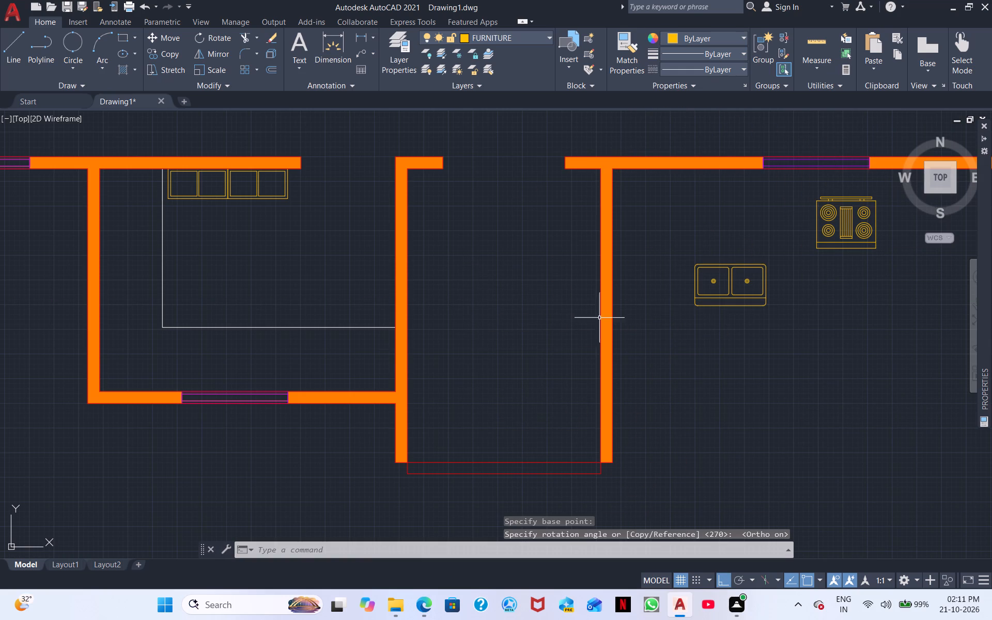
Move the rotated double sink with Ortho off onto the south counter in the kitchen's southeast corner.
left_click_drag(741, 310, 734, 301)
left_click(697, 276)
right_click(696, 276)
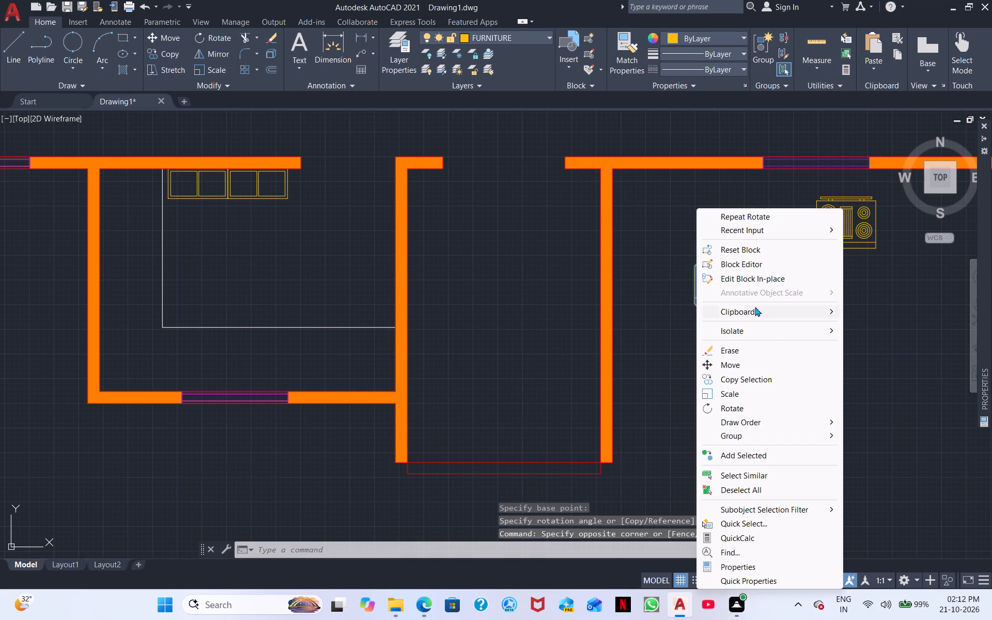
left_click(741, 367)
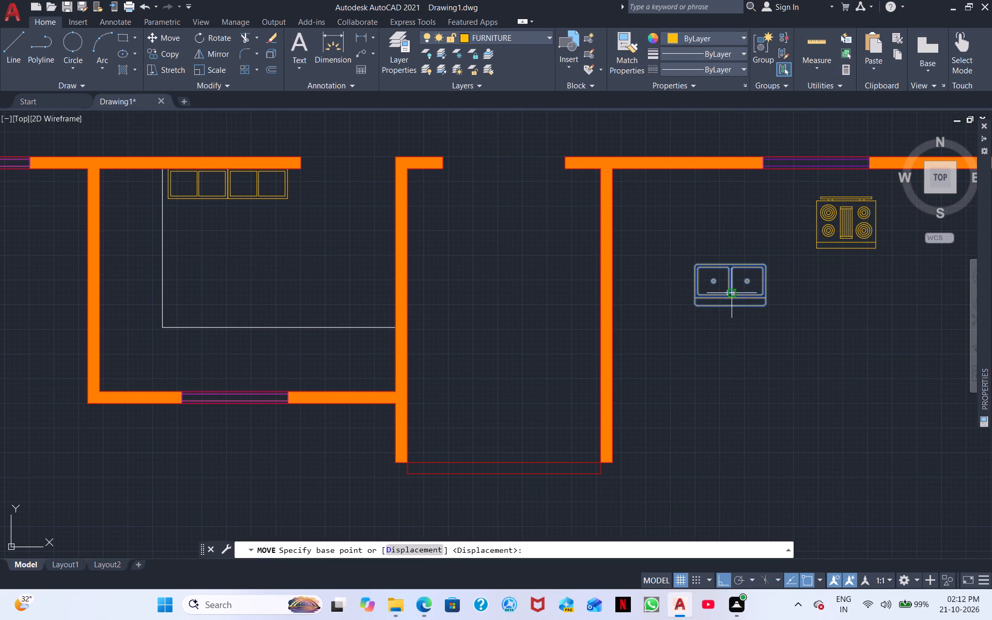
left_click(730, 292)
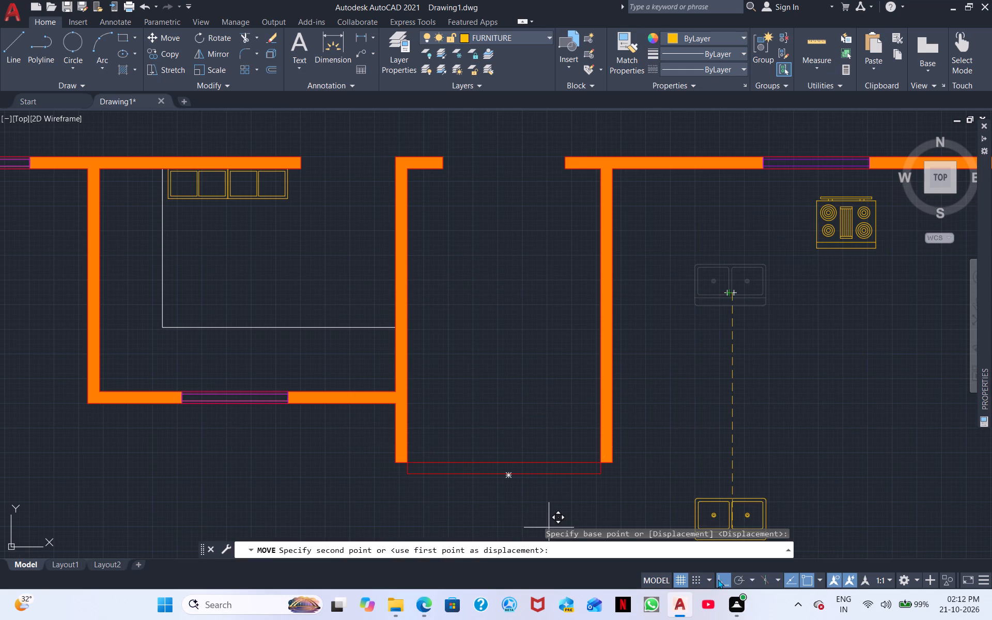
left_click(718, 579)
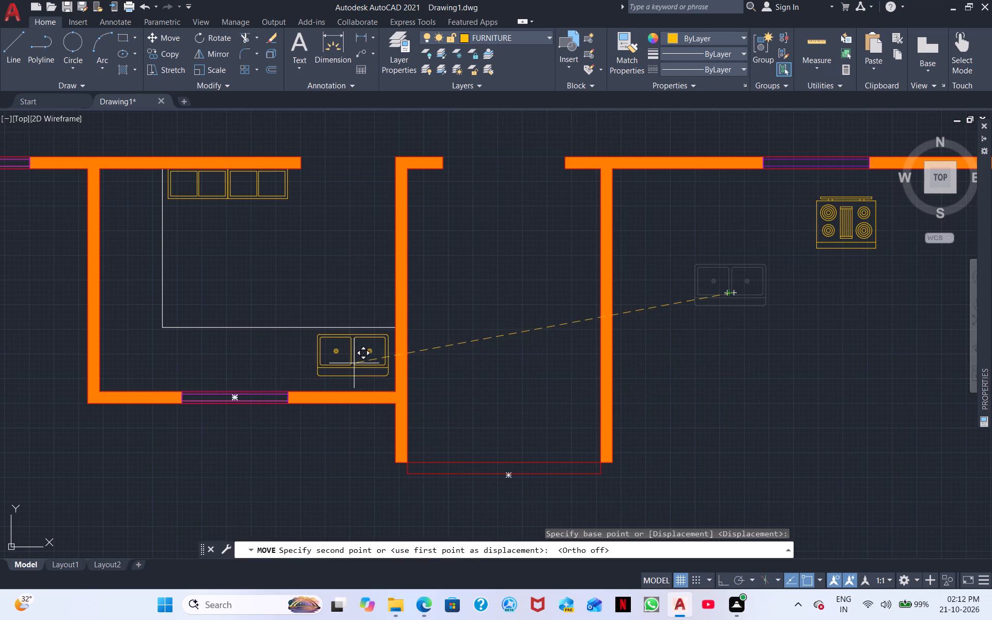
left_click(356, 371)
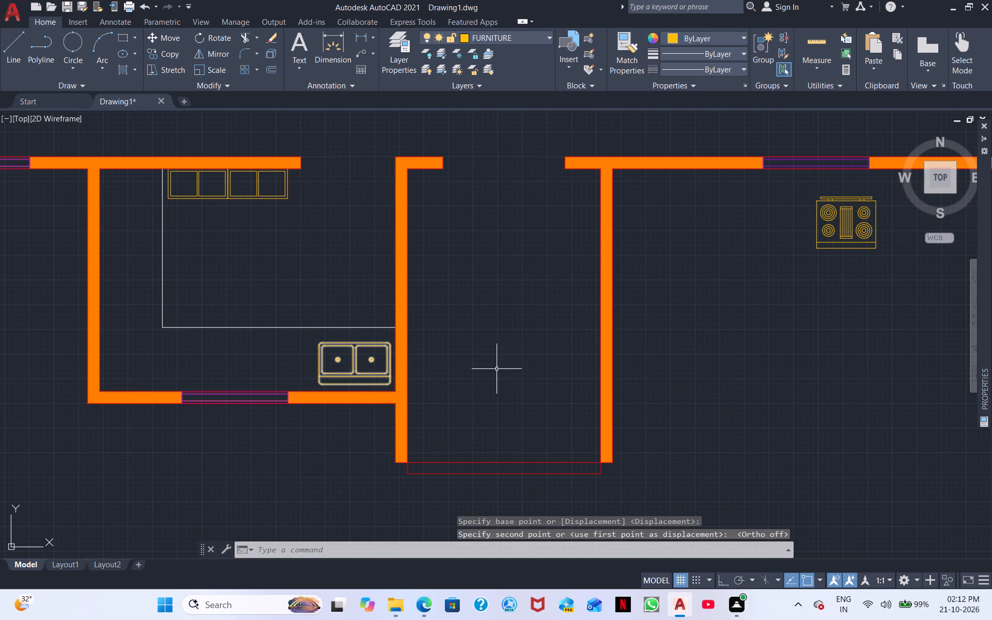
Move the range onto the kitchen's south counter, in front of the window and west of the double sink.
left_click(864, 252)
left_click(804, 222)
right_click(804, 222)
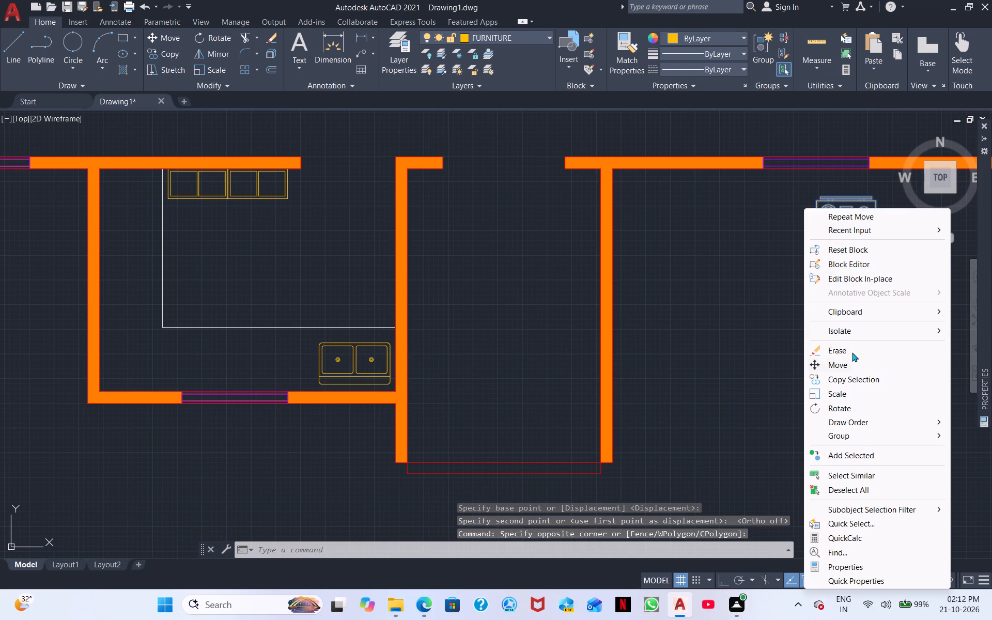
left_click(860, 366)
left_click(839, 222)
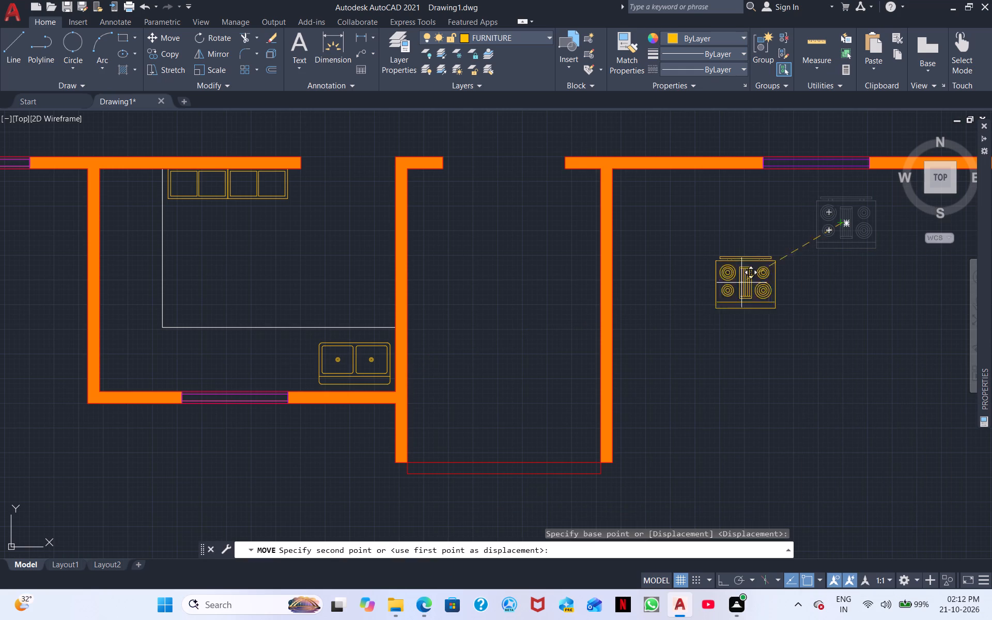
middle_click_drag(249, 397, 399, 404)
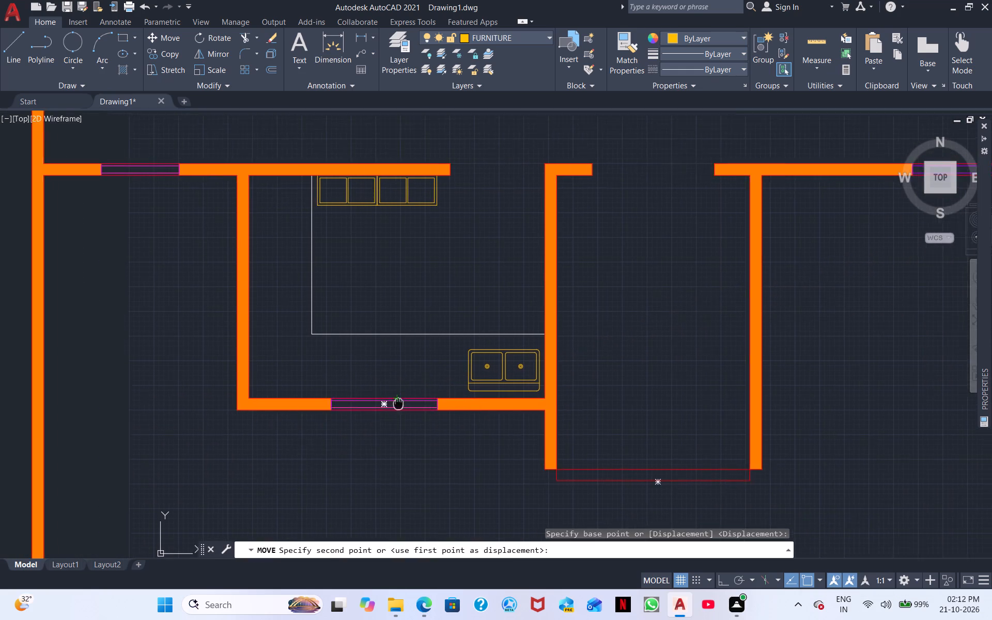
middle_click_drag(399, 404, 421, 406)
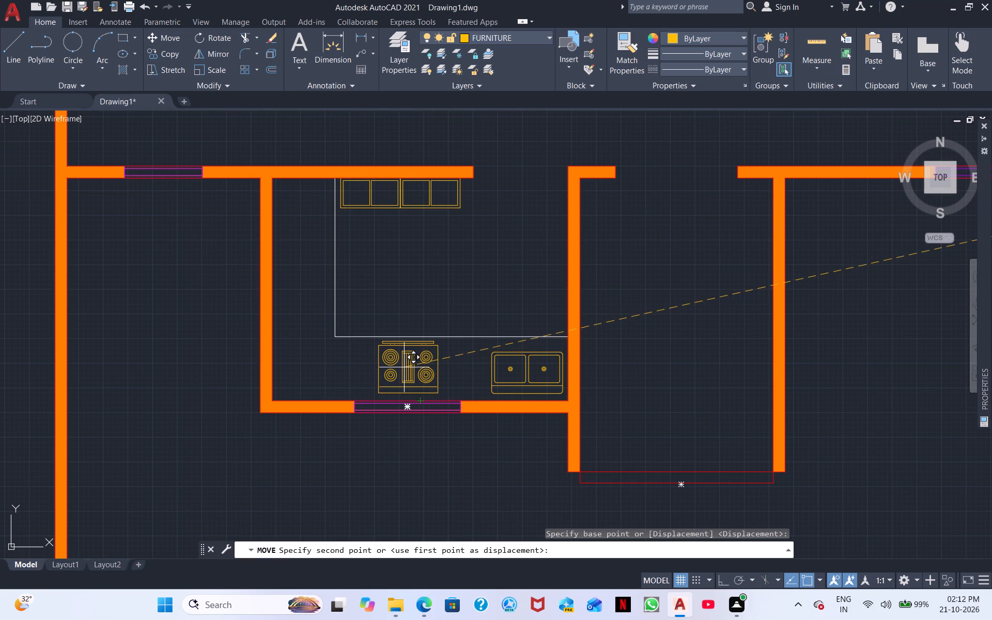
left_click(404, 367)
Copy the kitchen's two wall cabinets from their northwest corner into the northwest room, just above its south wall.
scroll(386, 412, "down", 1)
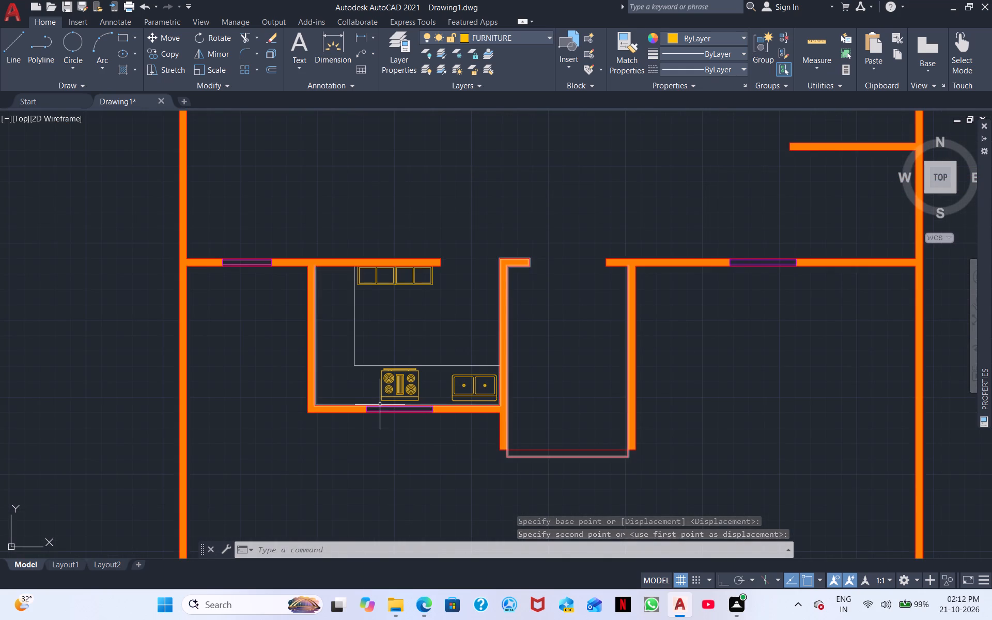
scroll(380, 405, "down", 1)
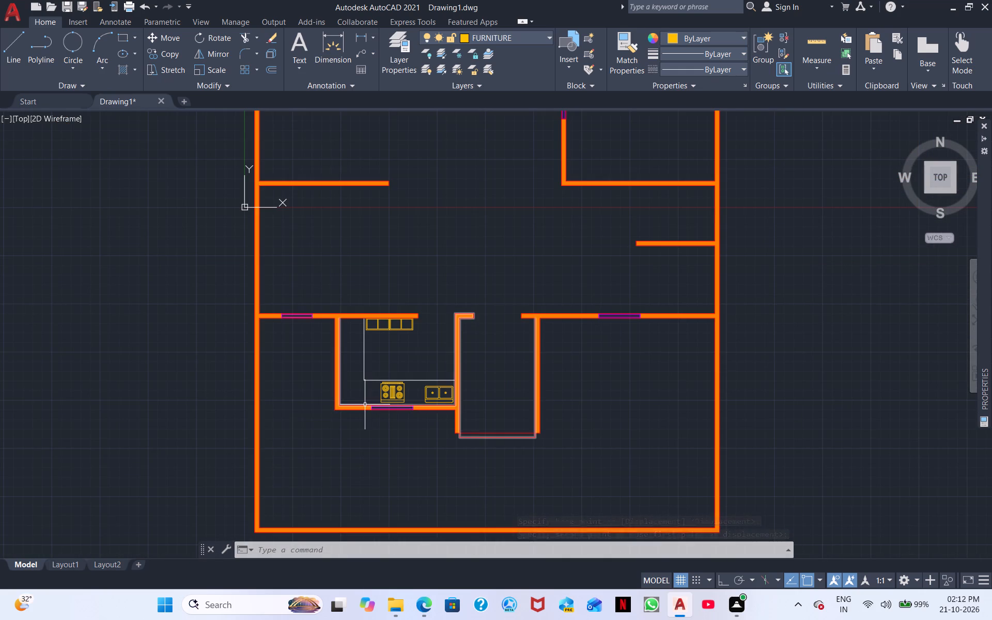
middle_click_drag(380, 407, 436, 442)
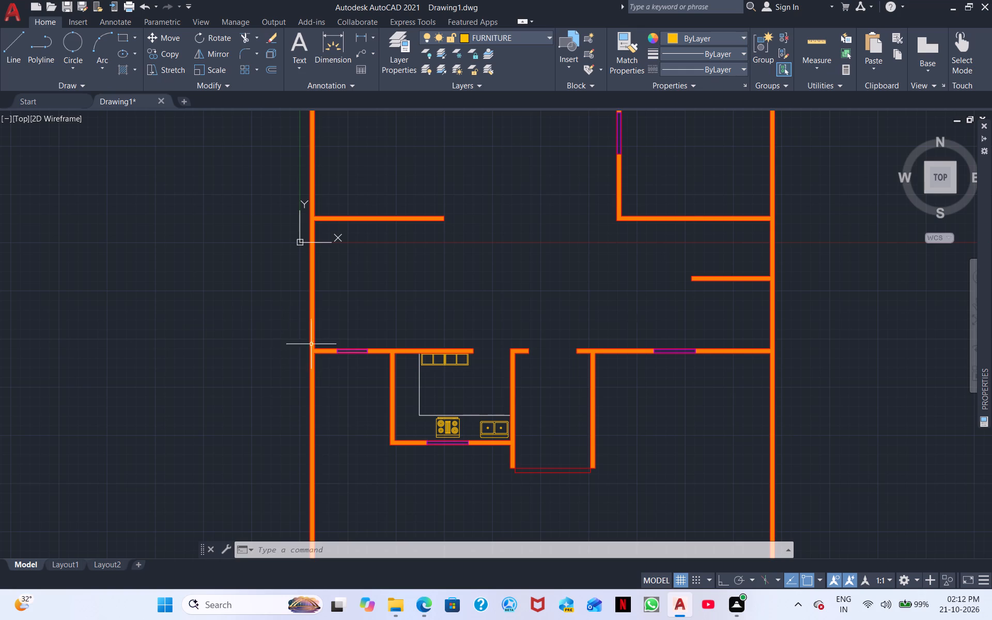
scroll(458, 379, "up", 1)
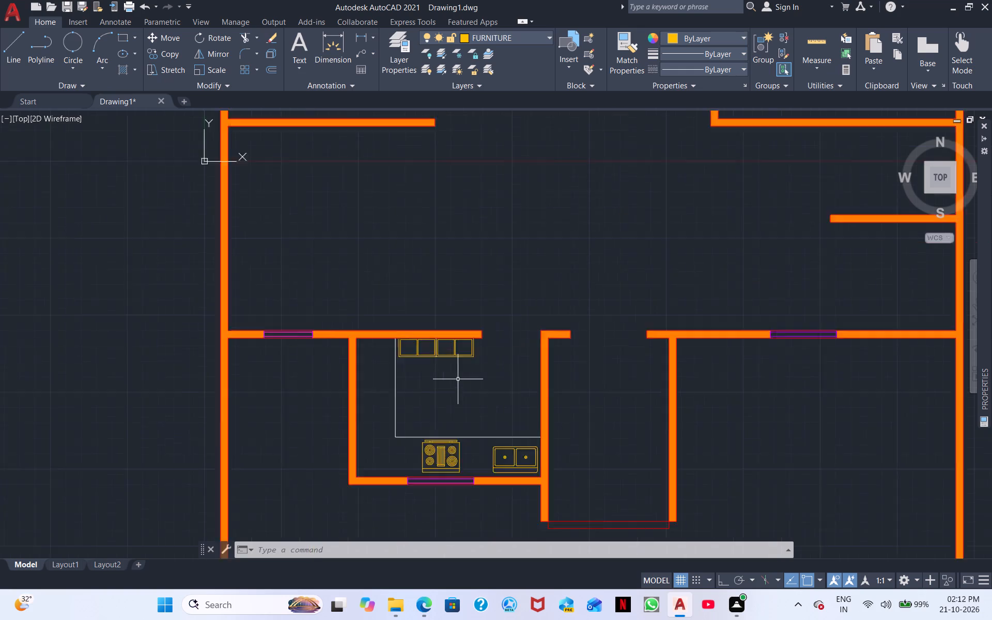
scroll(458, 379, "up", 1)
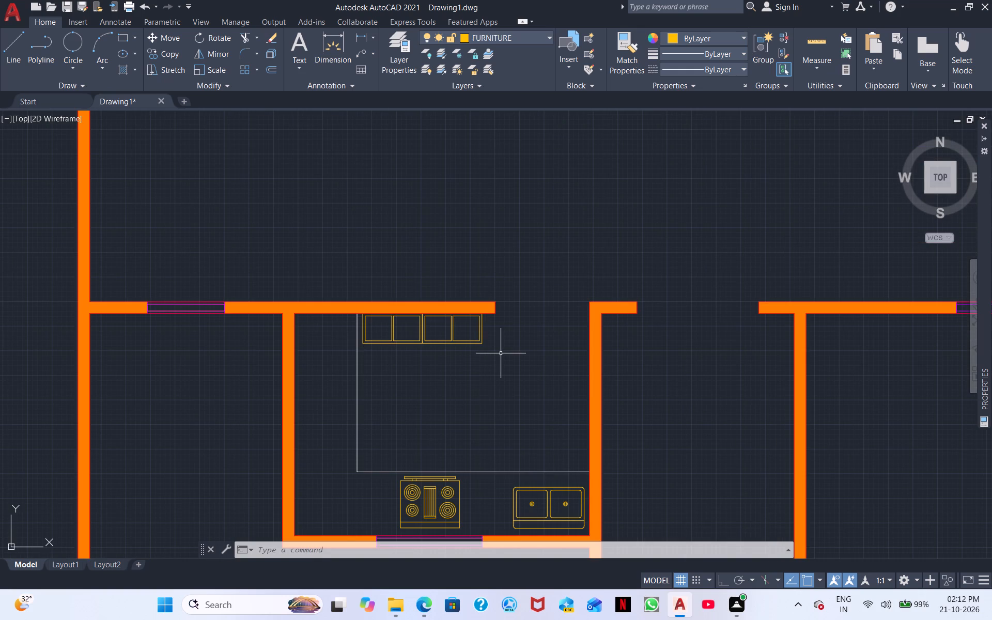
left_click(495, 362)
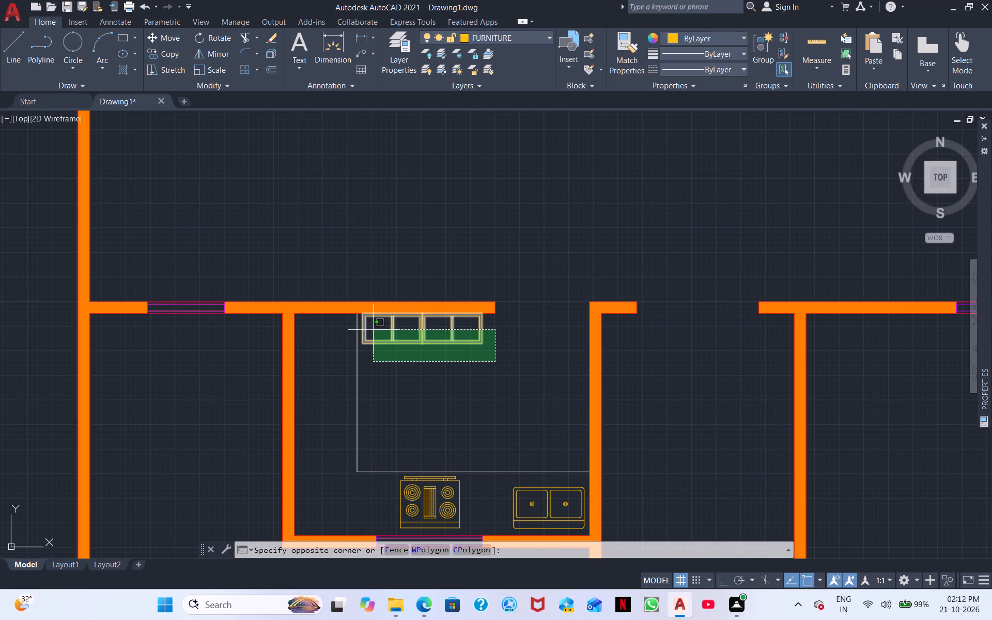
left_click(373, 330)
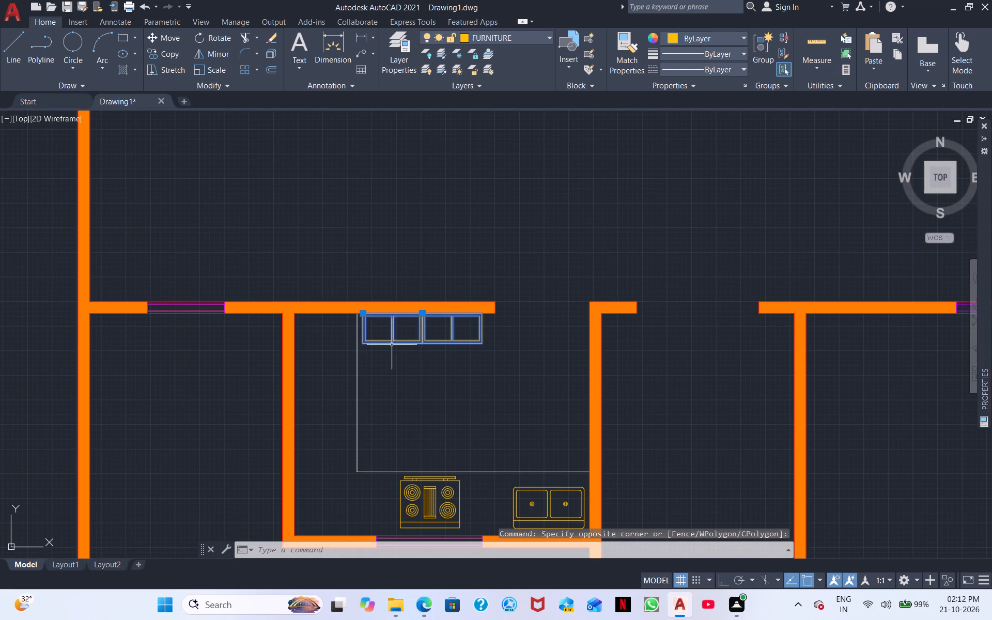
right_click(402, 344)
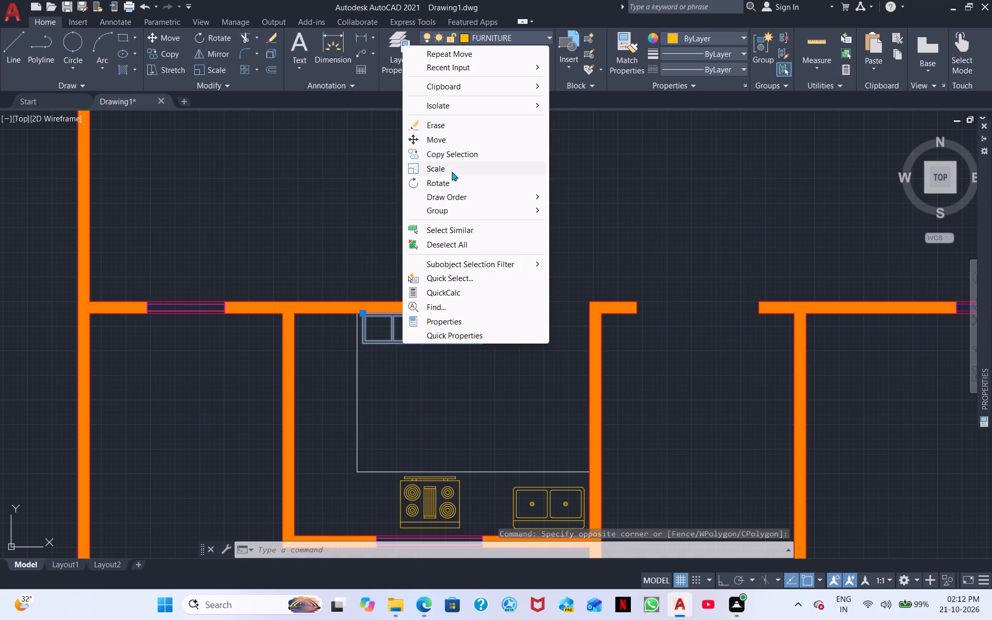
left_click(453, 157)
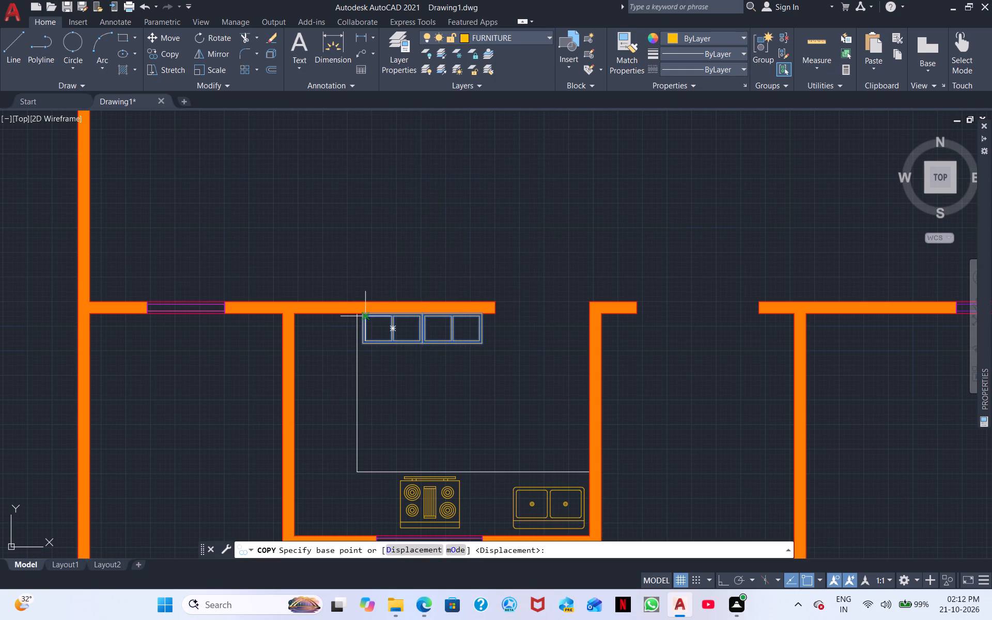
scroll(361, 315, "up", 3)
left_click(366, 308)
scroll(368, 292, "down", 3)
middle_click_drag(360, 291, 415, 613)
scroll(426, 539, "down", 1)
middle_click_drag(306, 304, 352, 498)
scroll(358, 380, "down", 2)
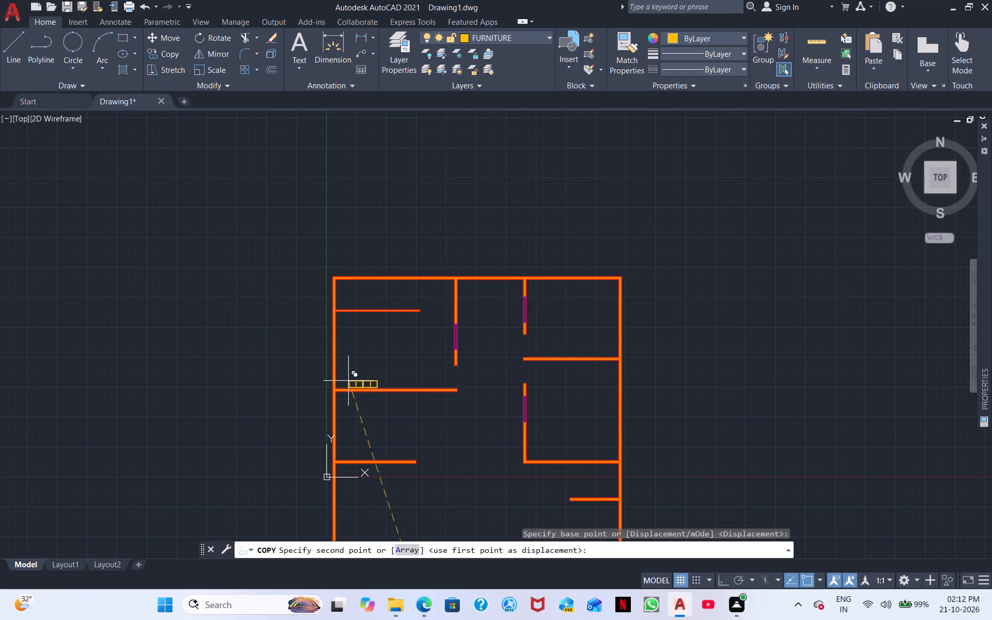
left_click(349, 377)
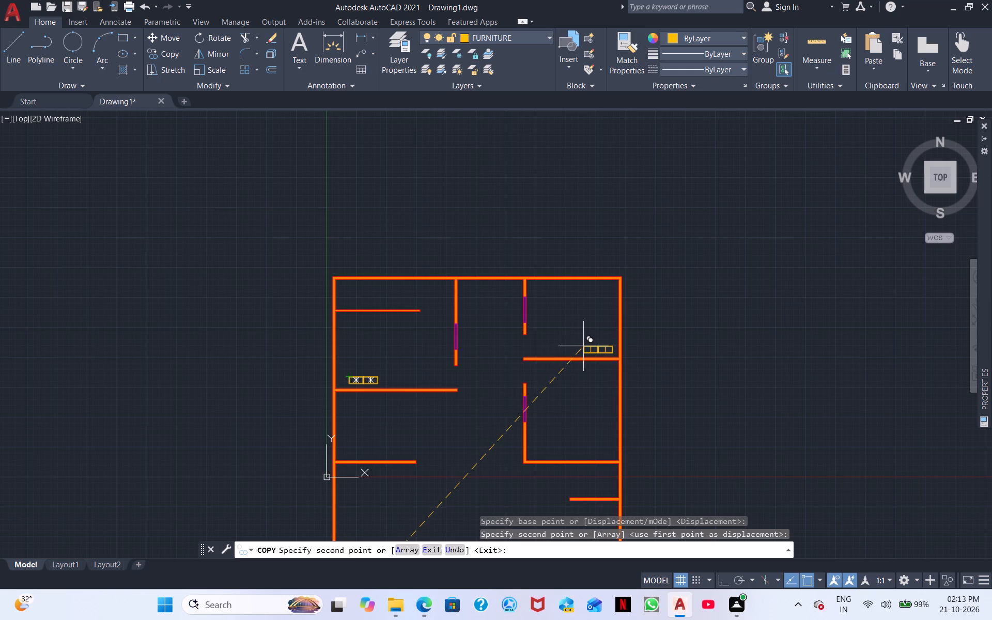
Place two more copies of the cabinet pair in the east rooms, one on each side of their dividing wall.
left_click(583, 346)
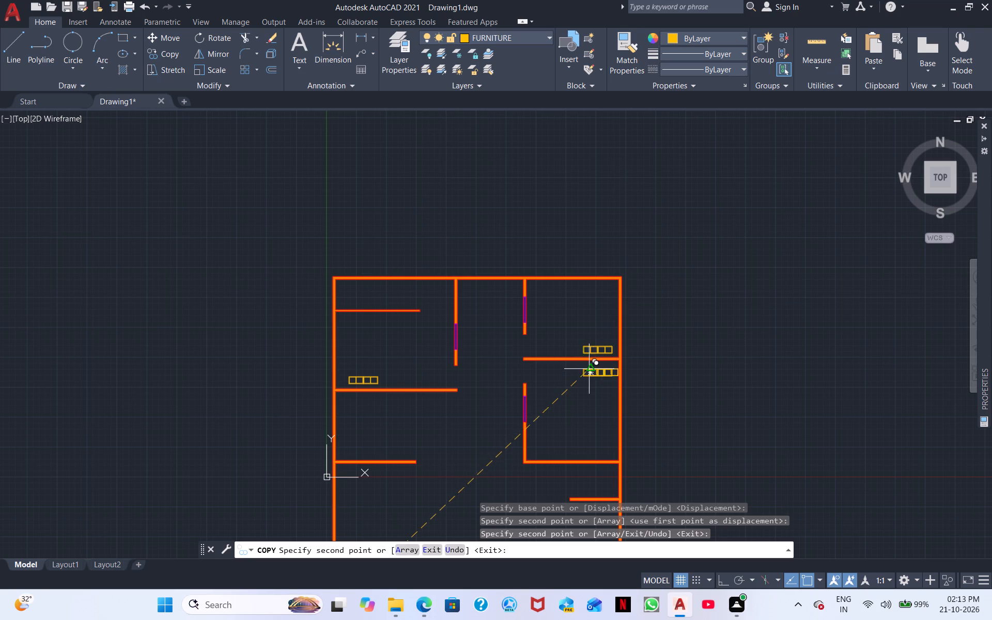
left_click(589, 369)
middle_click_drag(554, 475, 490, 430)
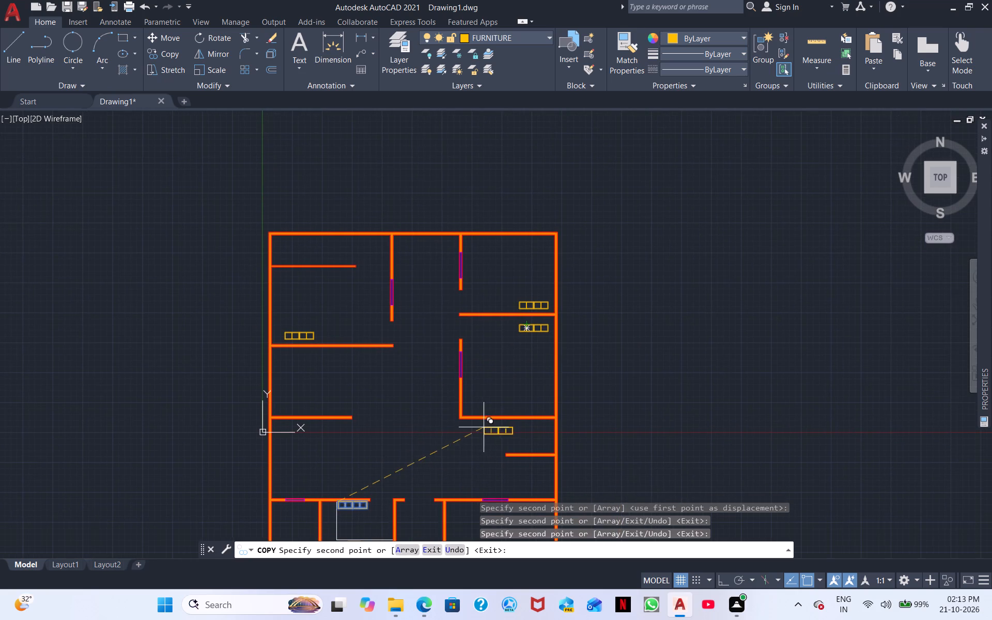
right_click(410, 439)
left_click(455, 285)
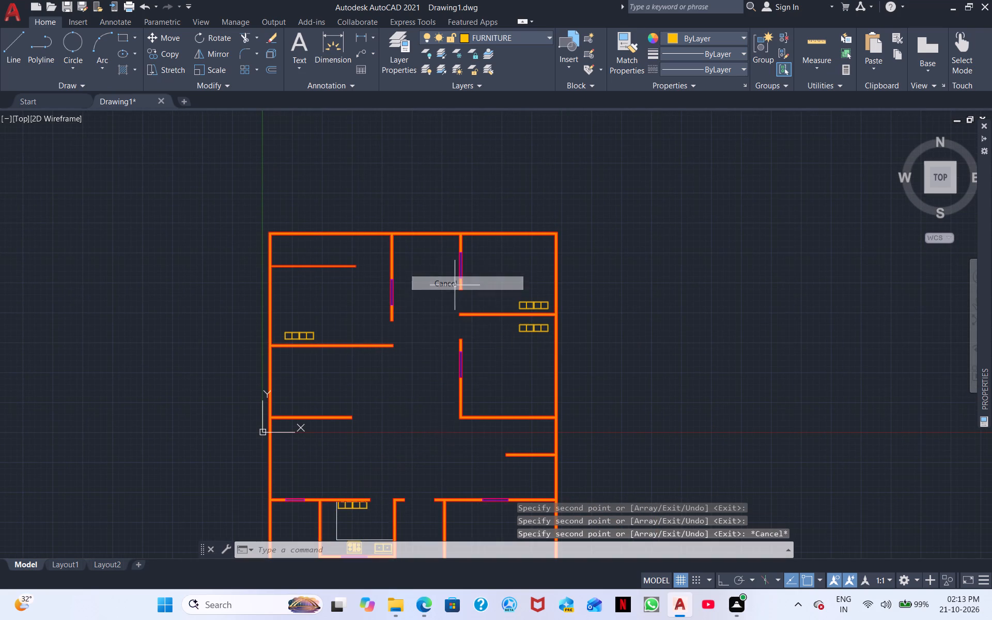
Scale the northwest room's copied cabinet pair up to roughly triple size, using its northwest corner as the base point.
scroll(259, 376, "up", 2)
middle_click_drag(373, 348, 363, 477)
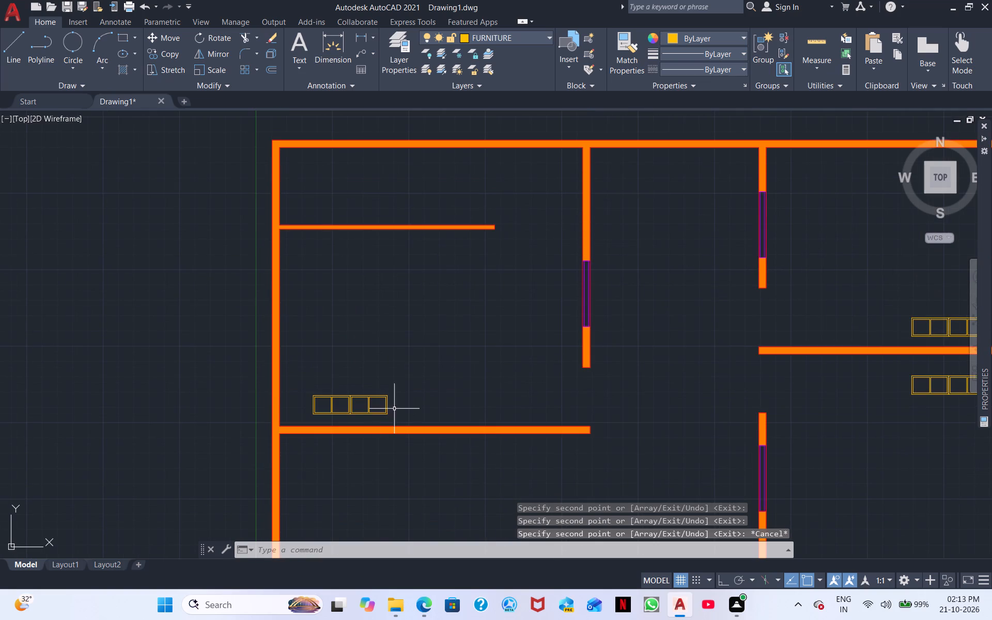
left_click(397, 411)
left_click(323, 384)
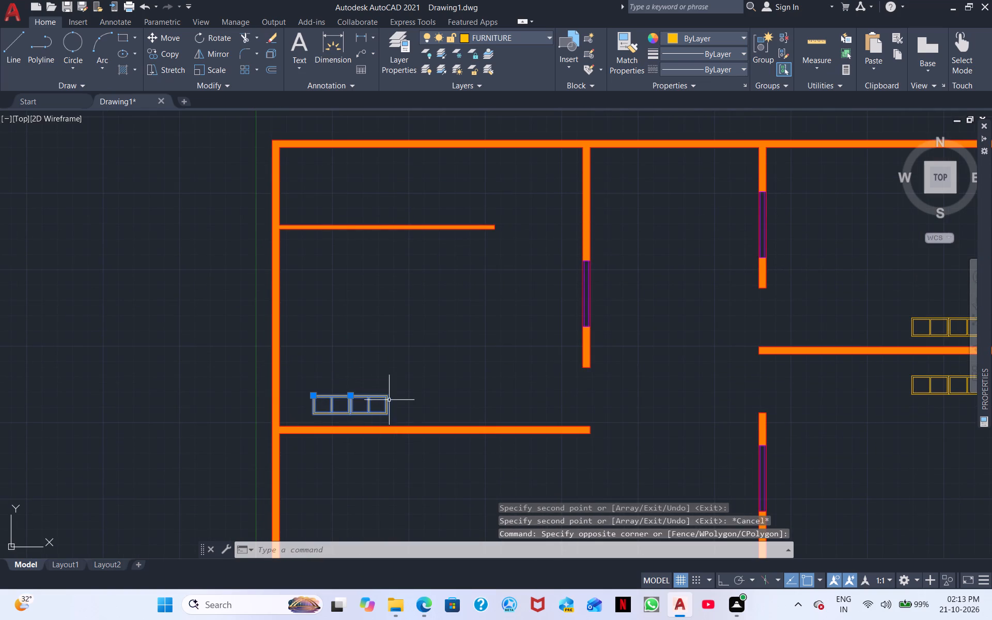
scroll(415, 400, "up", 2)
left_click(363, 436)
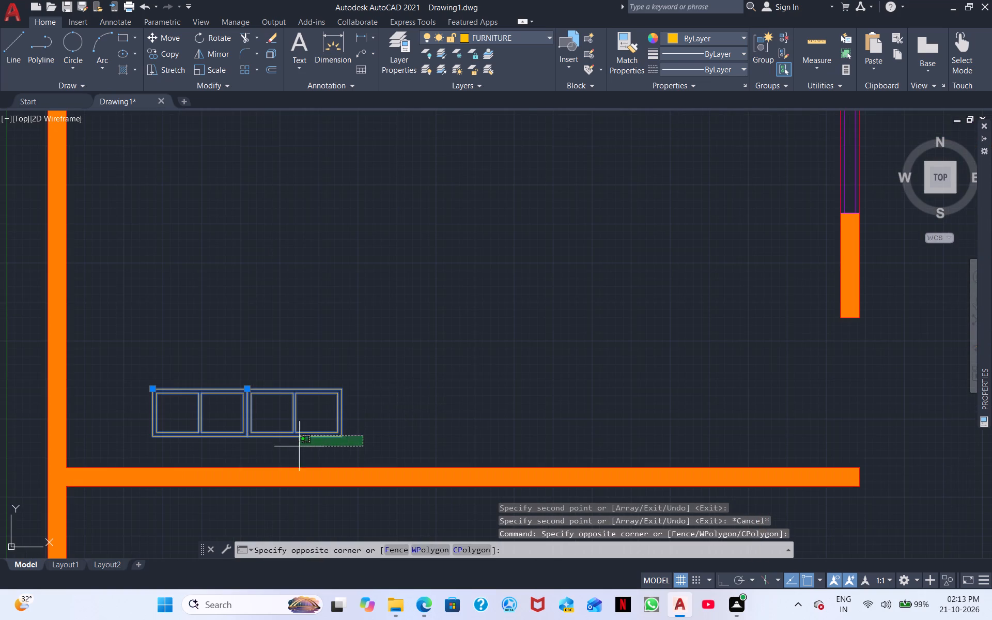
left_click(202, 370)
right_click(361, 398)
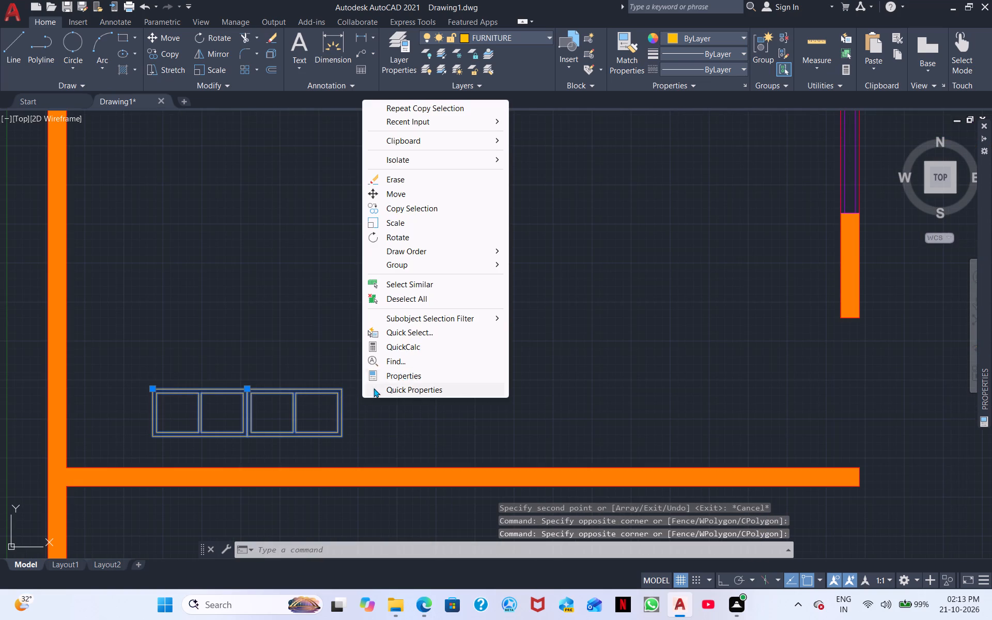
left_click(402, 222)
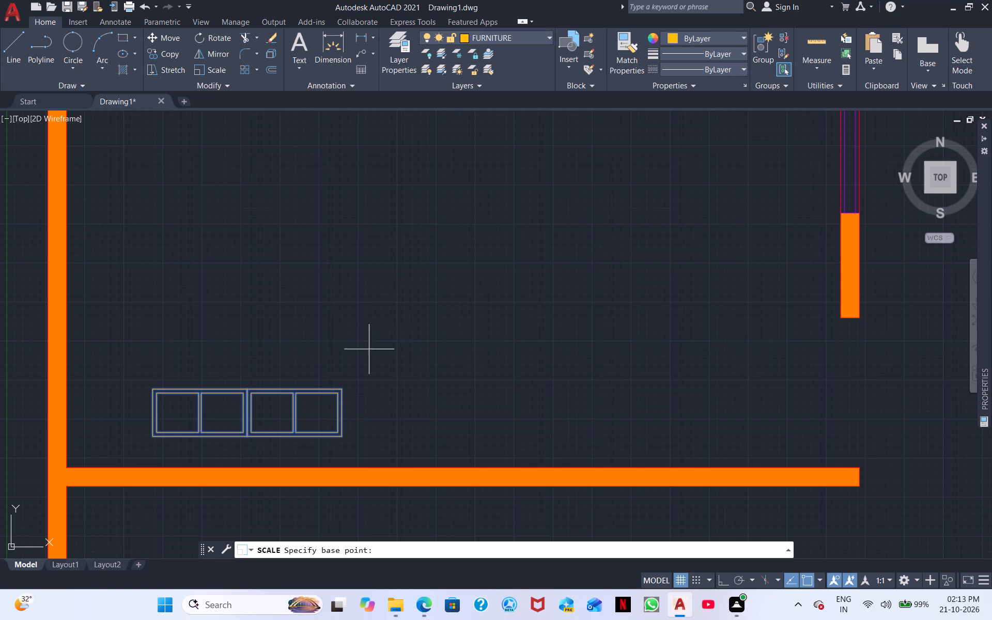
middle_click_drag(218, 422, 450, 398)
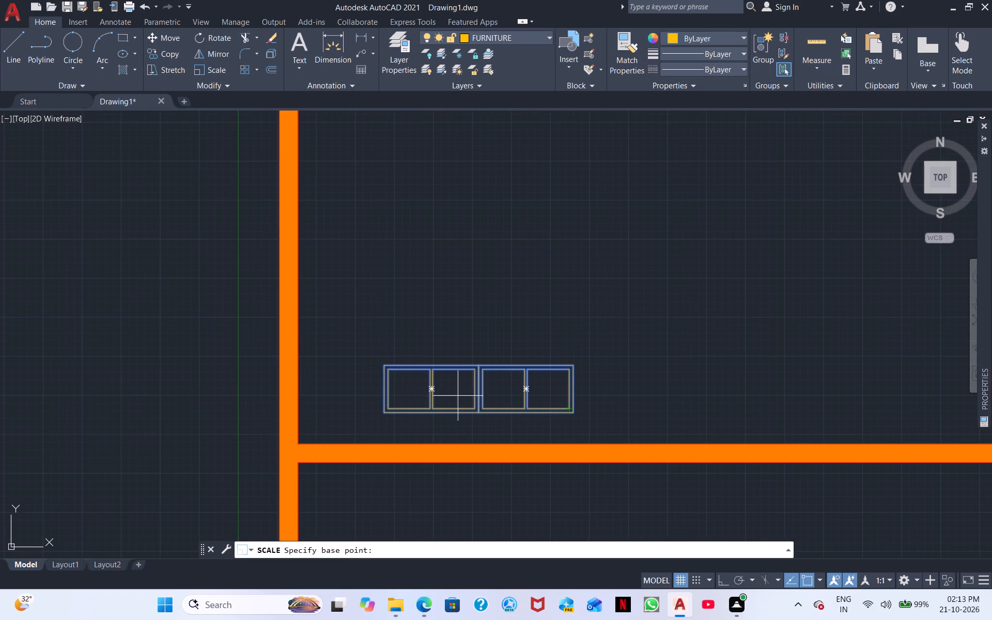
left_click(379, 365)
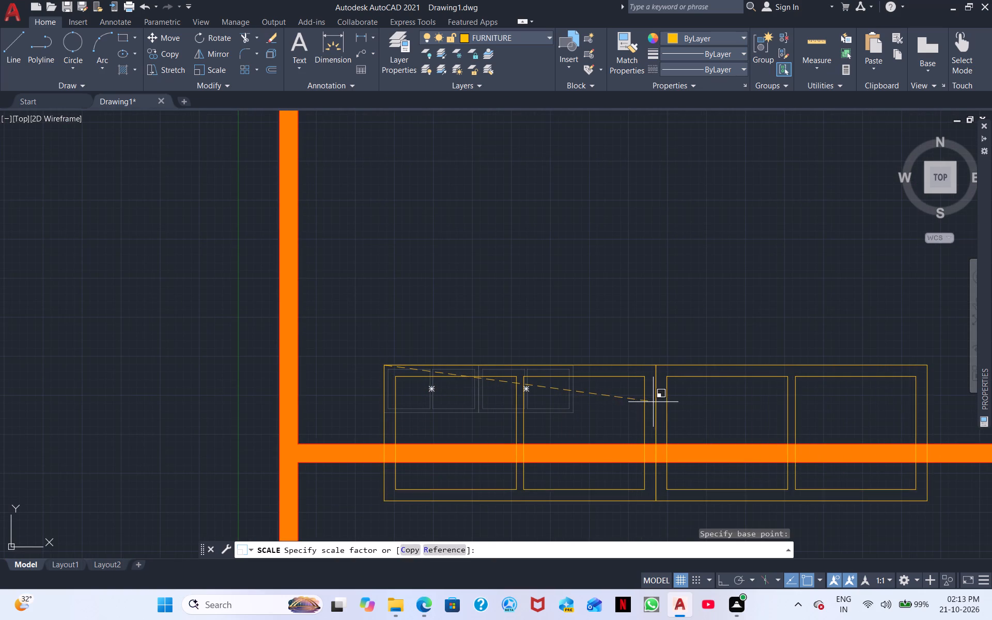
scroll(649, 403, "down", 3)
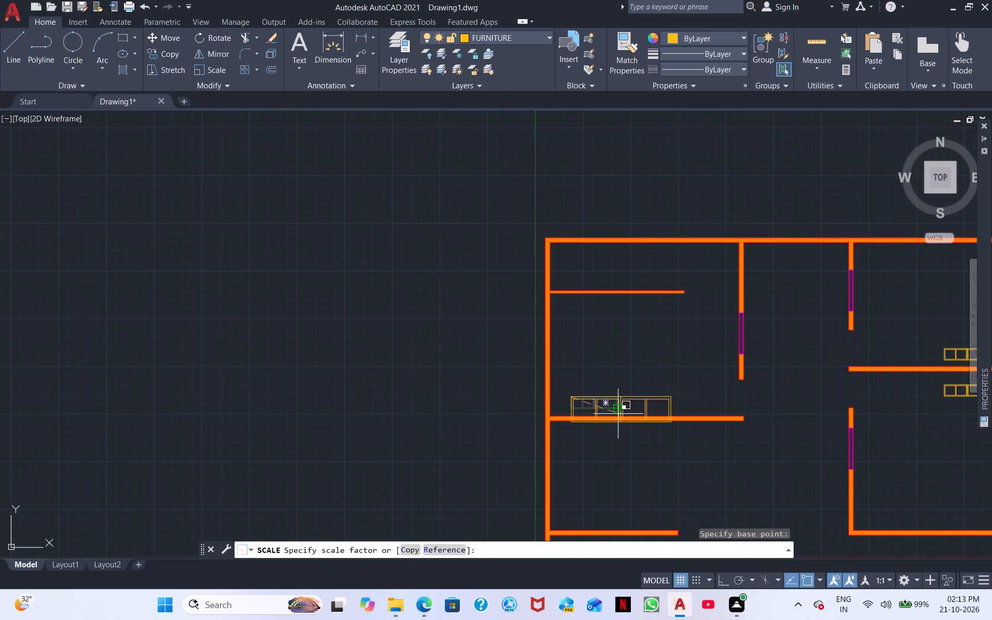
scroll(618, 415, "up", 2)
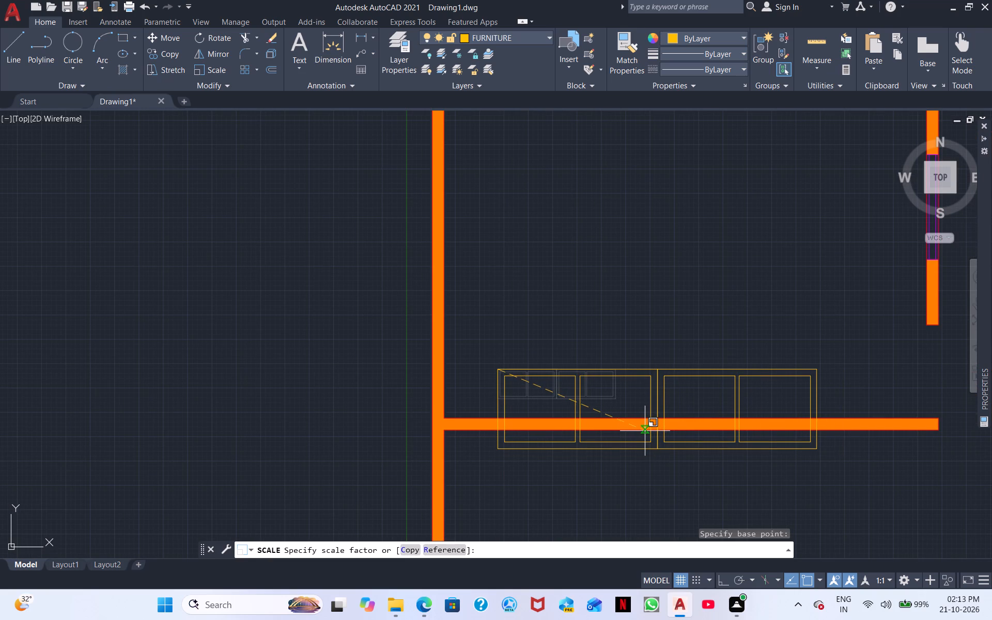
left_click(662, 433)
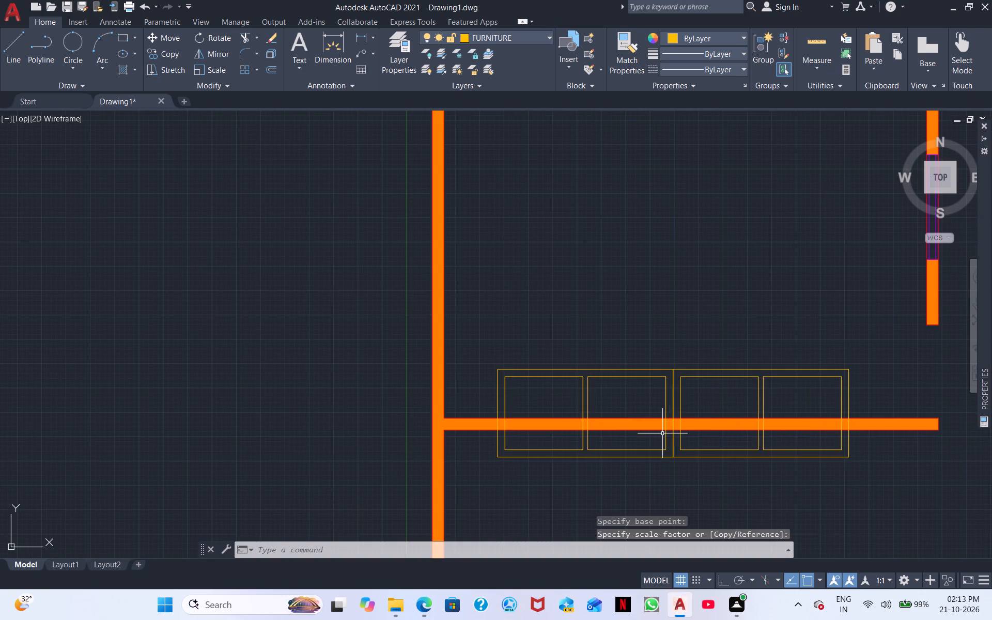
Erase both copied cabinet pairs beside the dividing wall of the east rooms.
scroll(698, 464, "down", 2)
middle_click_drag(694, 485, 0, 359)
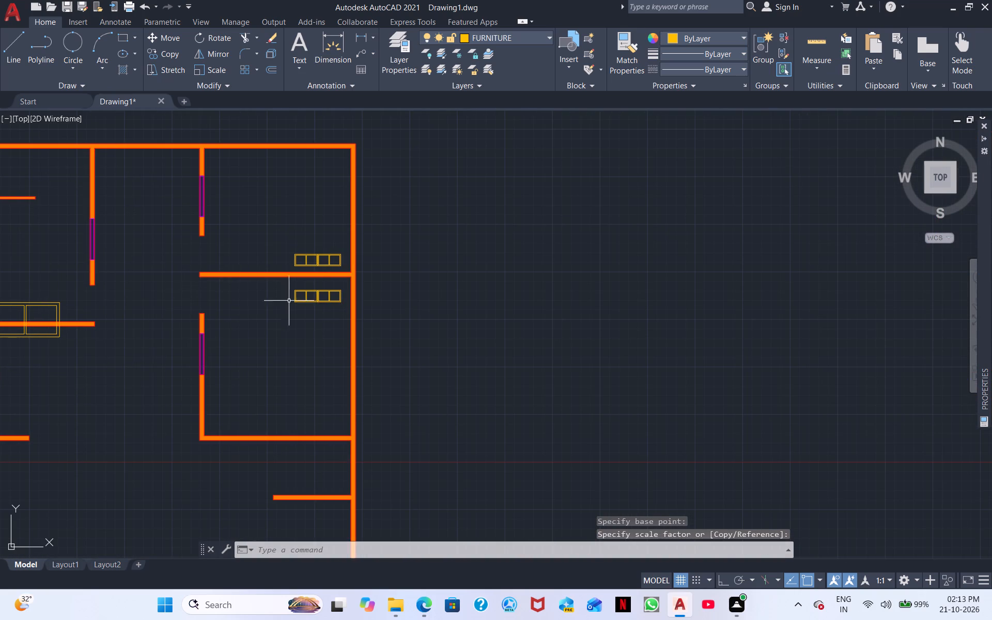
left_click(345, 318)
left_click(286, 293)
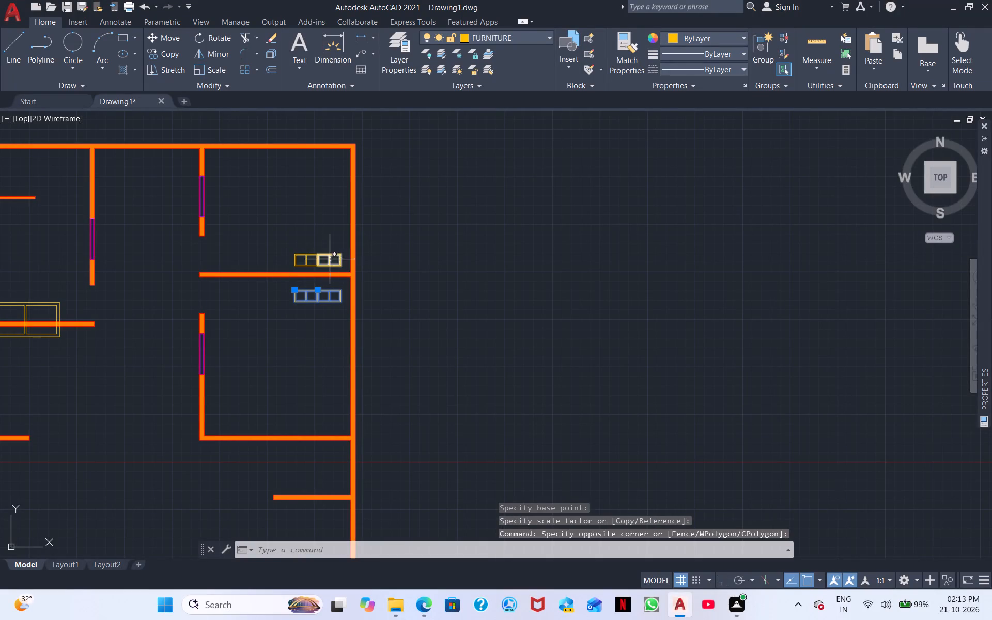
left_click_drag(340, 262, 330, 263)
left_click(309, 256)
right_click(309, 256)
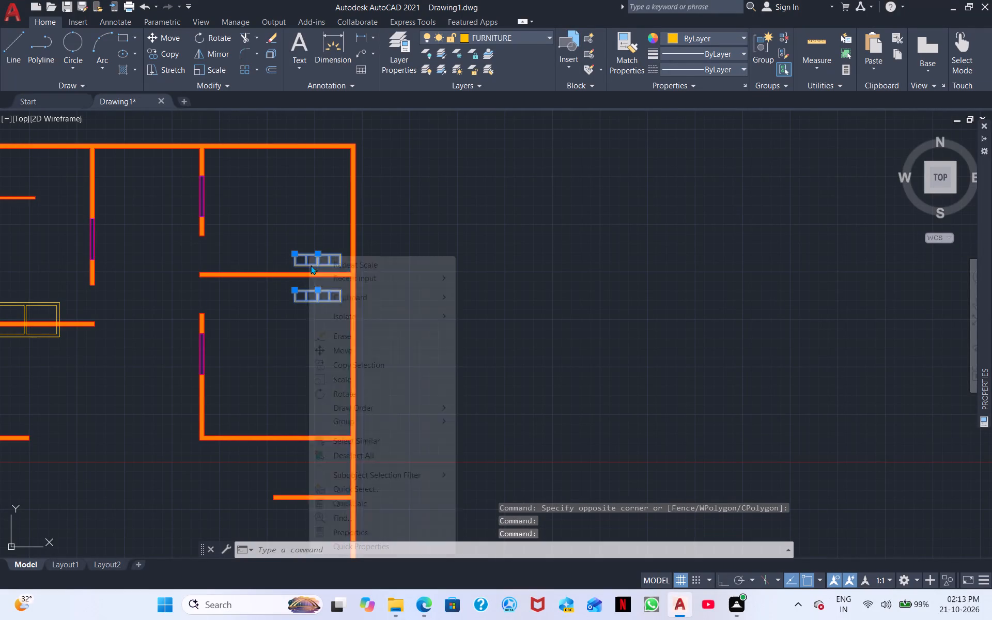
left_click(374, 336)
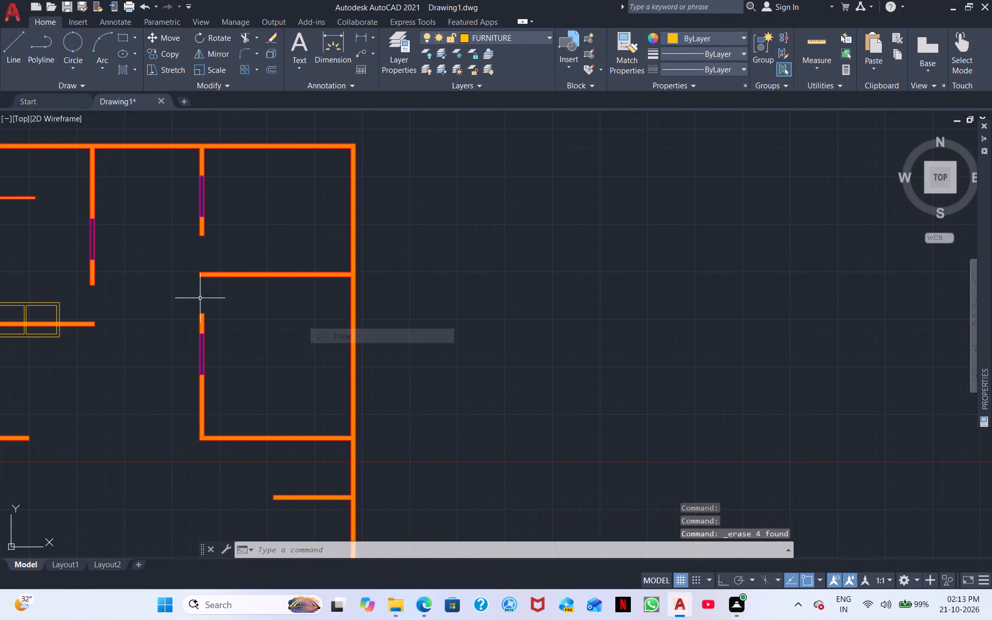
Move the northwest room's enlarged cabinet pair by its southwest corner into that room's southwest inner wall corner.
scroll(199, 298, "down", 3)
middle_click_drag(235, 324, 463, 329)
scroll(354, 332, "up", 2)
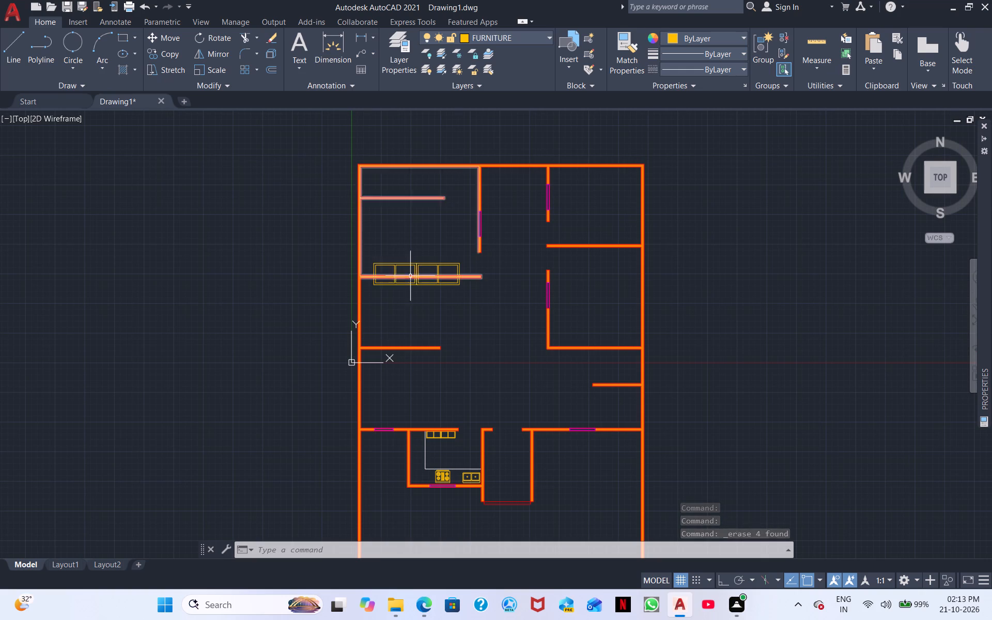
scroll(423, 287, "up", 3)
left_click(446, 307)
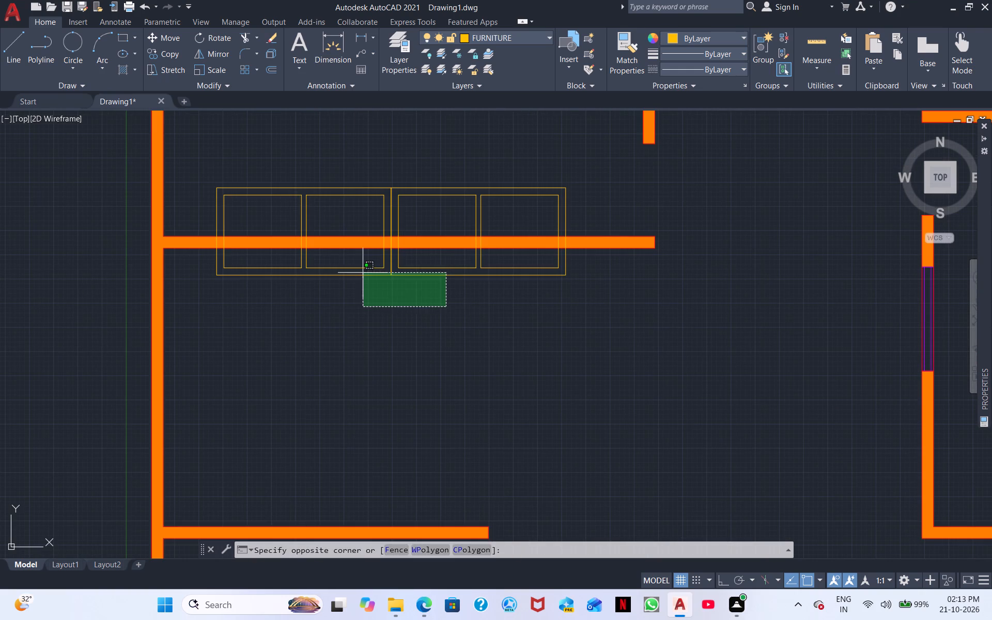
left_click(322, 259)
right_click_drag(313, 290, 309, 297)
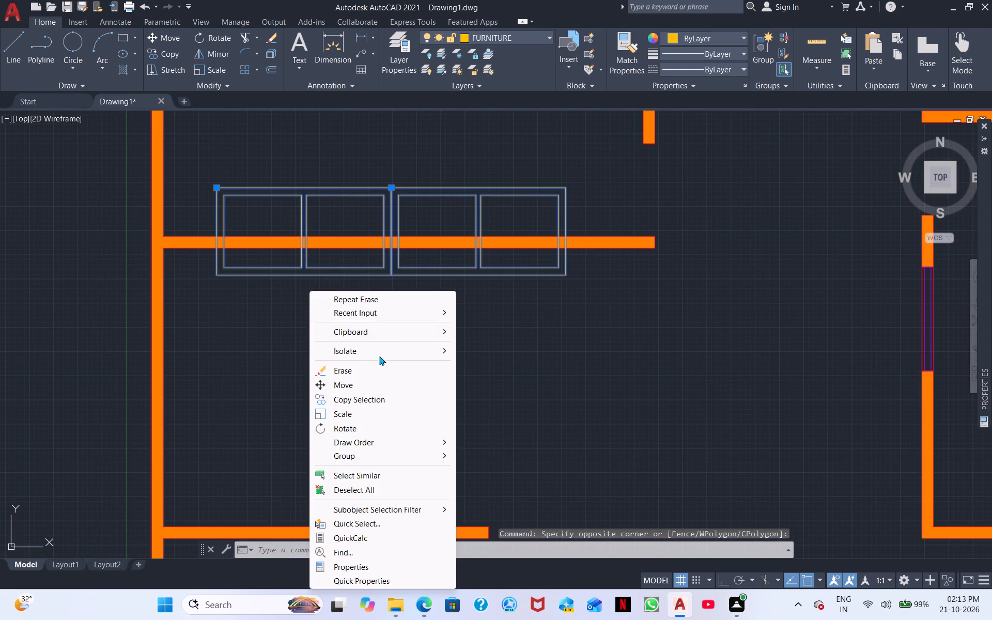
left_click(363, 386)
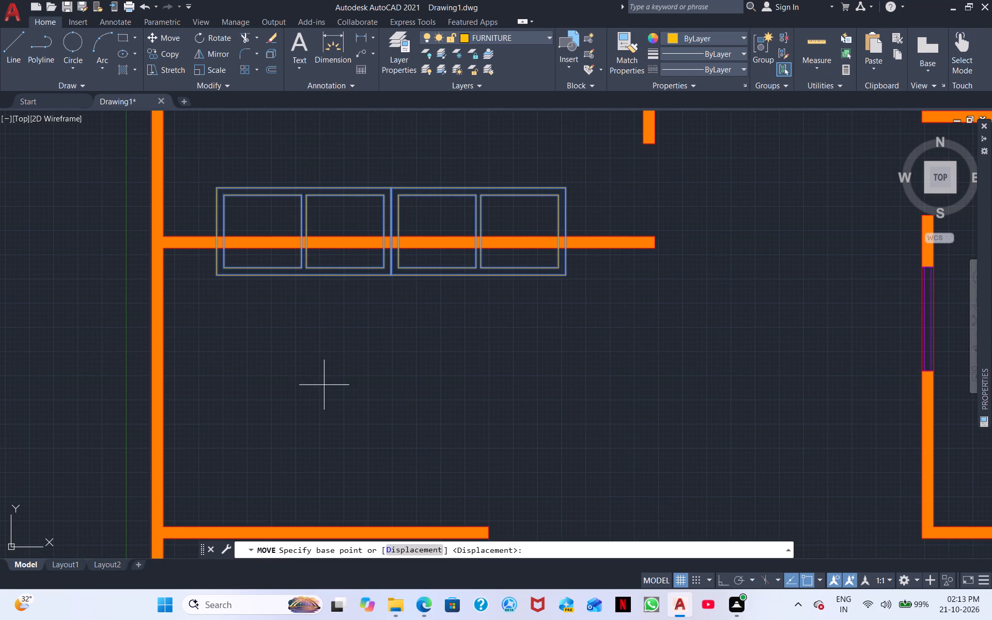
left_click(216, 280)
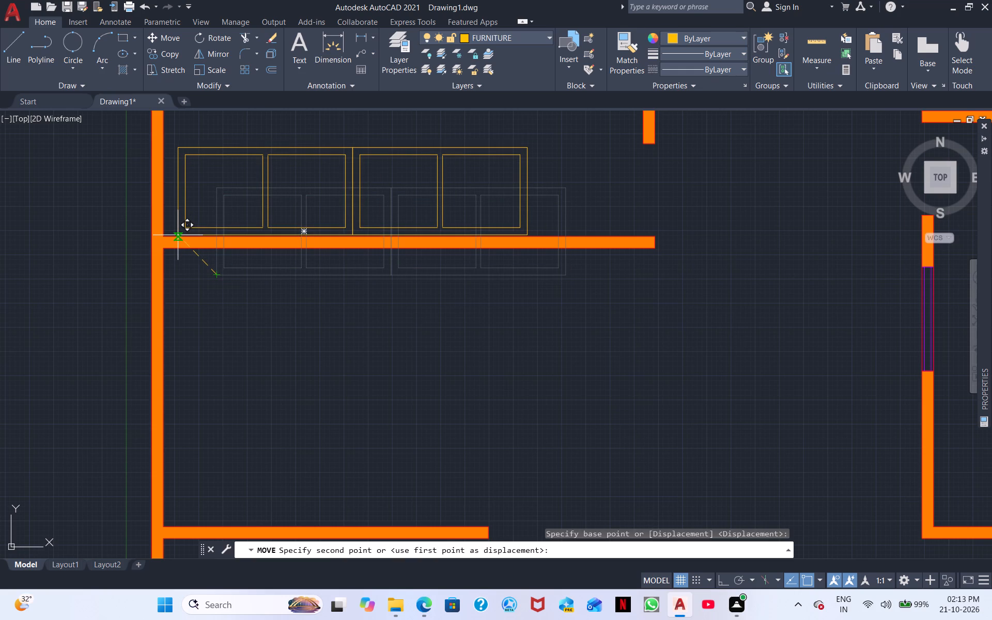
middle_click_drag(178, 236, 209, 229)
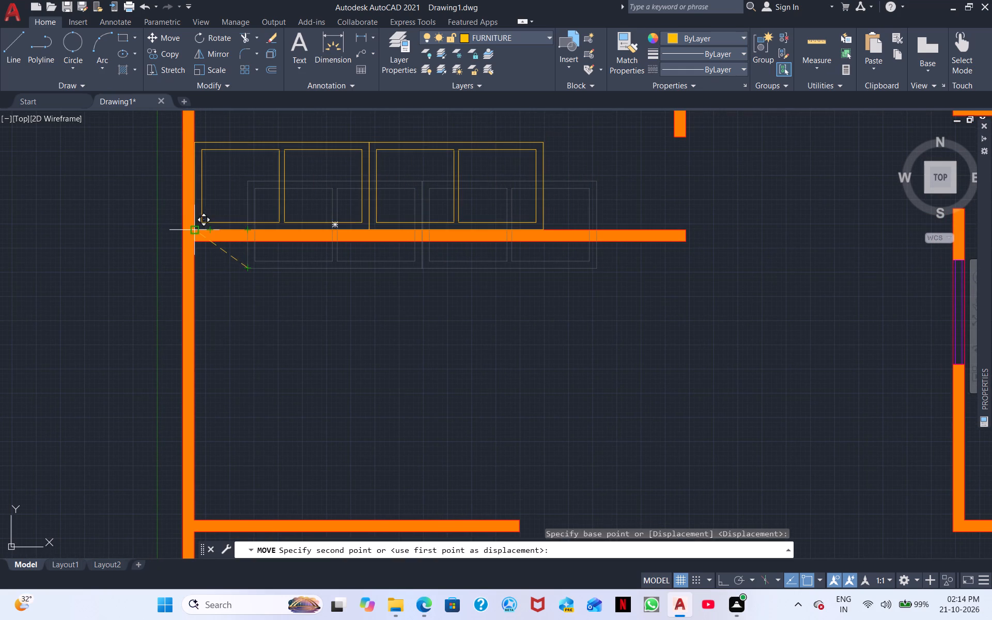
left_click(197, 231)
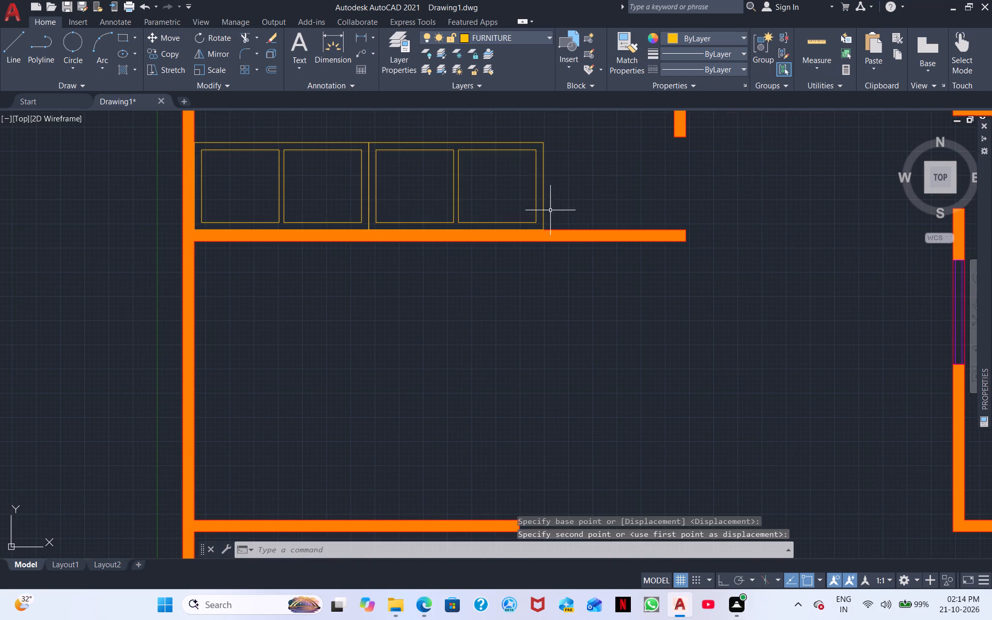
Copy the enlarged cabinet pair by its southeast corner into the northeast room's southeast corner and into the east room just south of it.
left_click(555, 209)
left_click(224, 144)
right_click(258, 162)
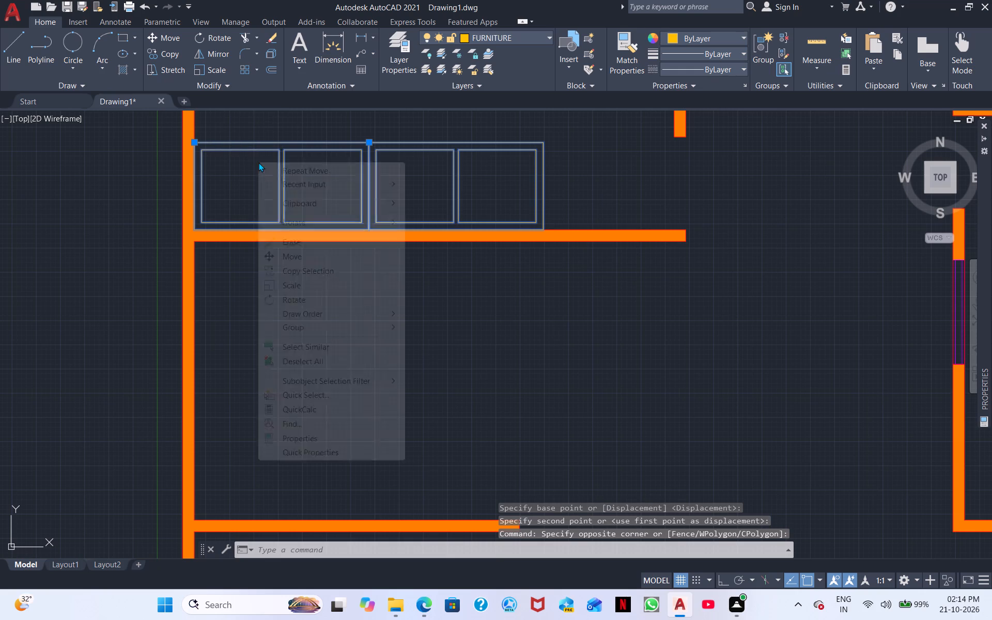
left_click(328, 268)
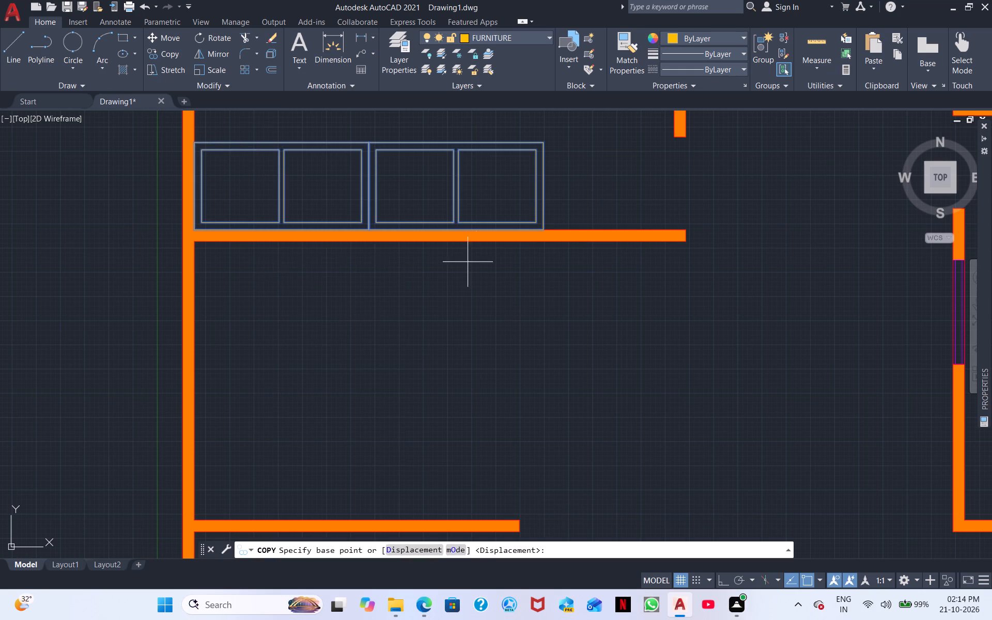
scroll(540, 230, "up", 2)
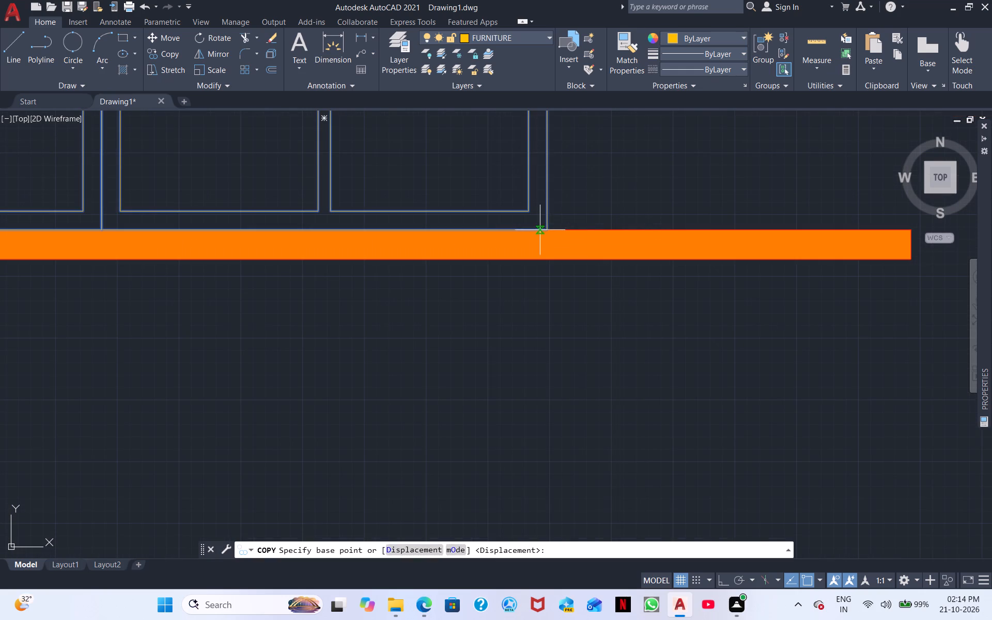
left_click(549, 234)
middle_click_drag(476, 243, 0, 456)
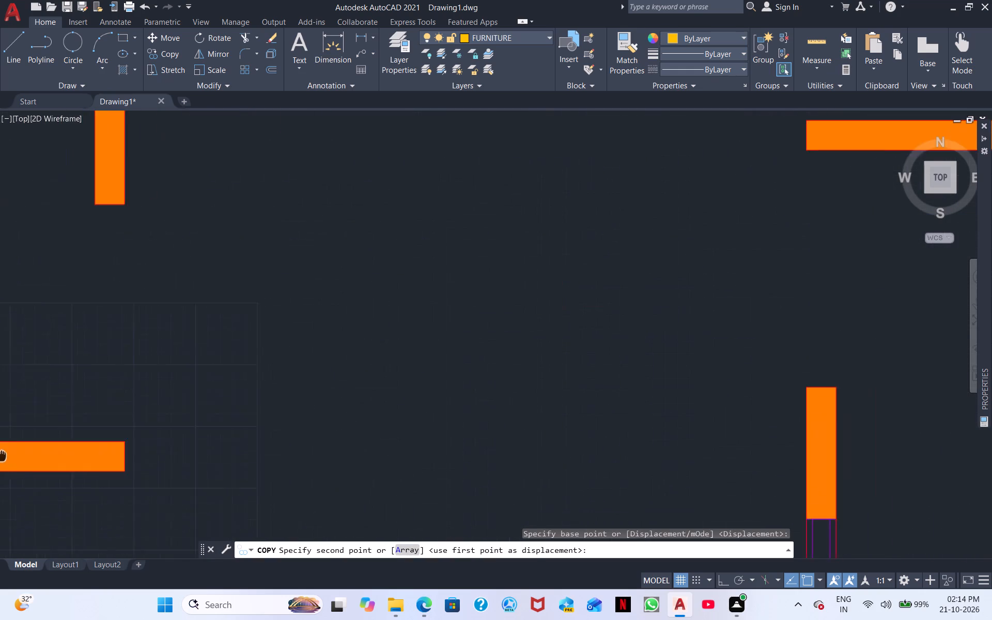
middle_click_drag(0, 456, 0, 459)
scroll(462, 455, "down", 3)
middle_click_drag(833, 457, 118, 449)
middle_click_drag(302, 397, 699, 393)
left_click(558, 360)
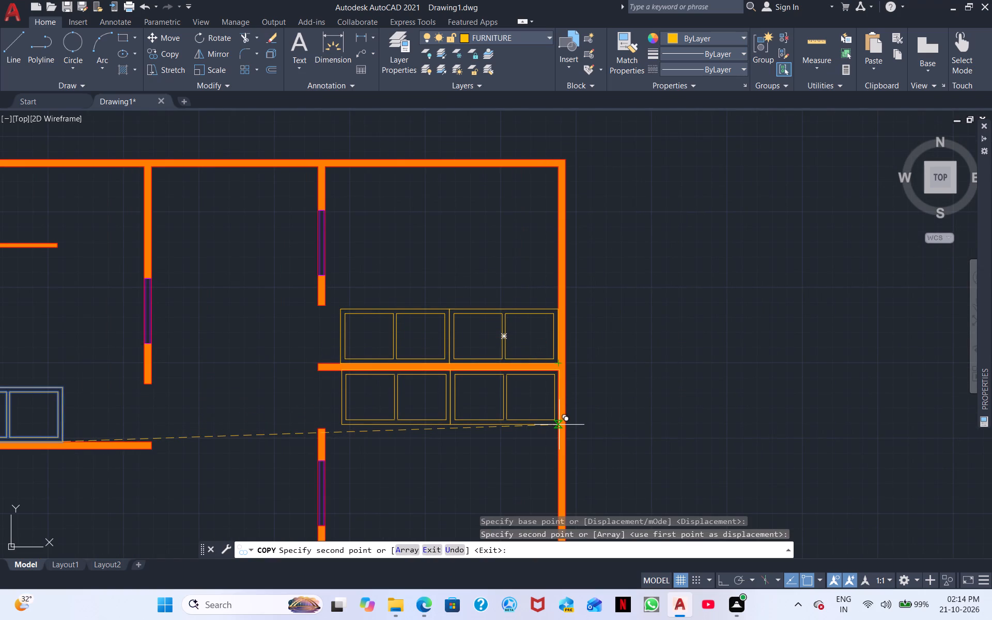
left_click(551, 438)
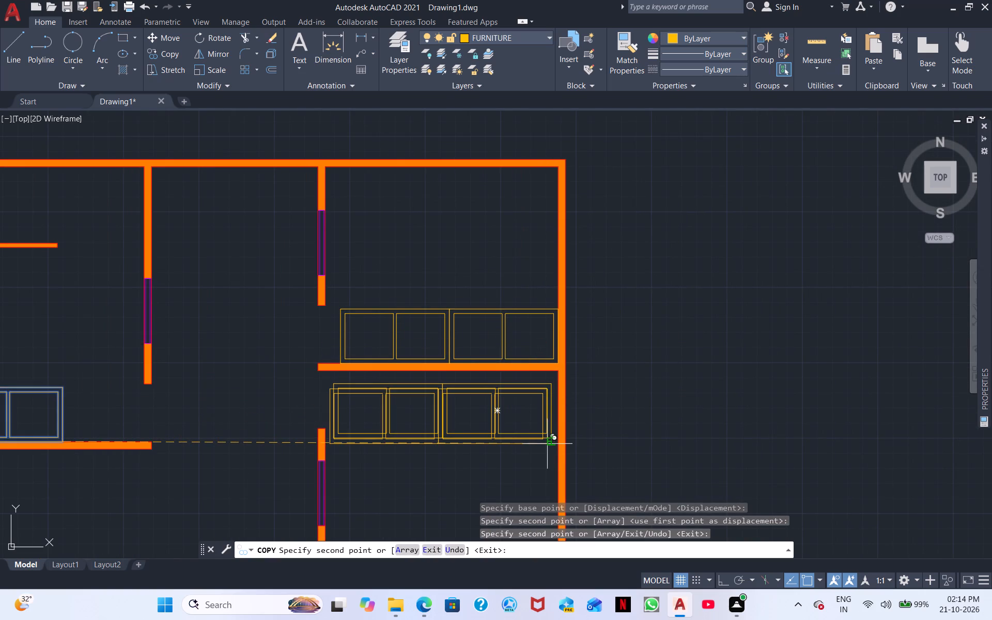
right_click(547, 444)
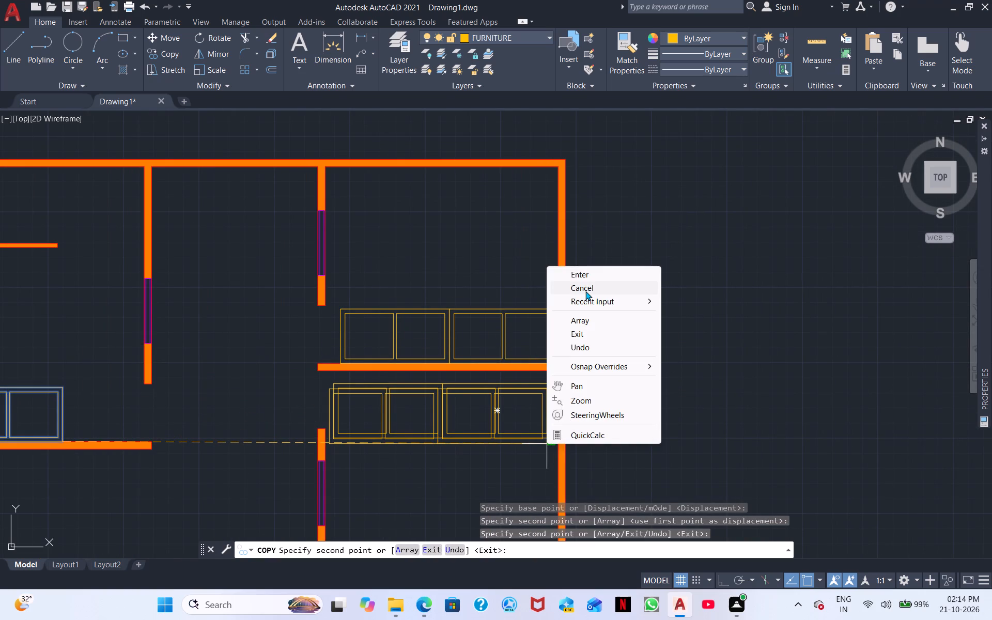
left_click(585, 291)
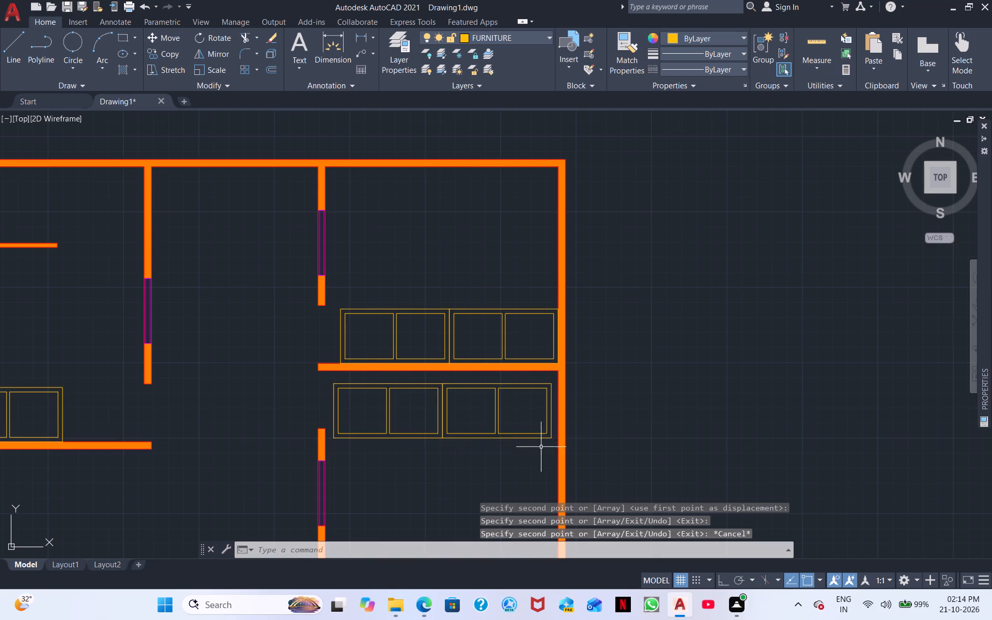
Move the southern east room's cabinet pair by its northeast corner into the corner between the dividing wall and the east wall.
left_click(540, 455)
left_click(374, 402)
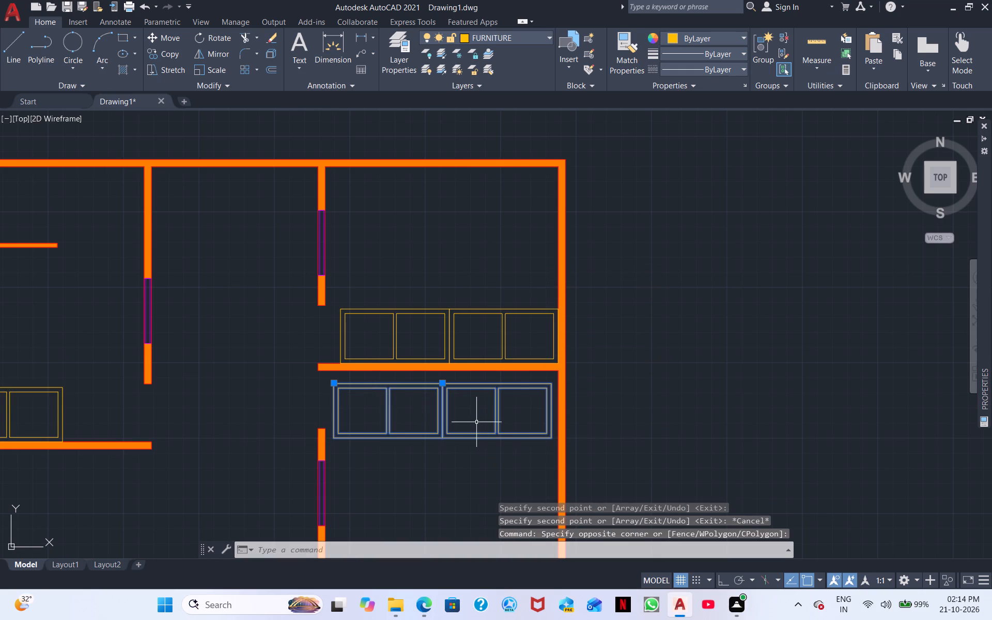
right_click(528, 472)
left_click(553, 268)
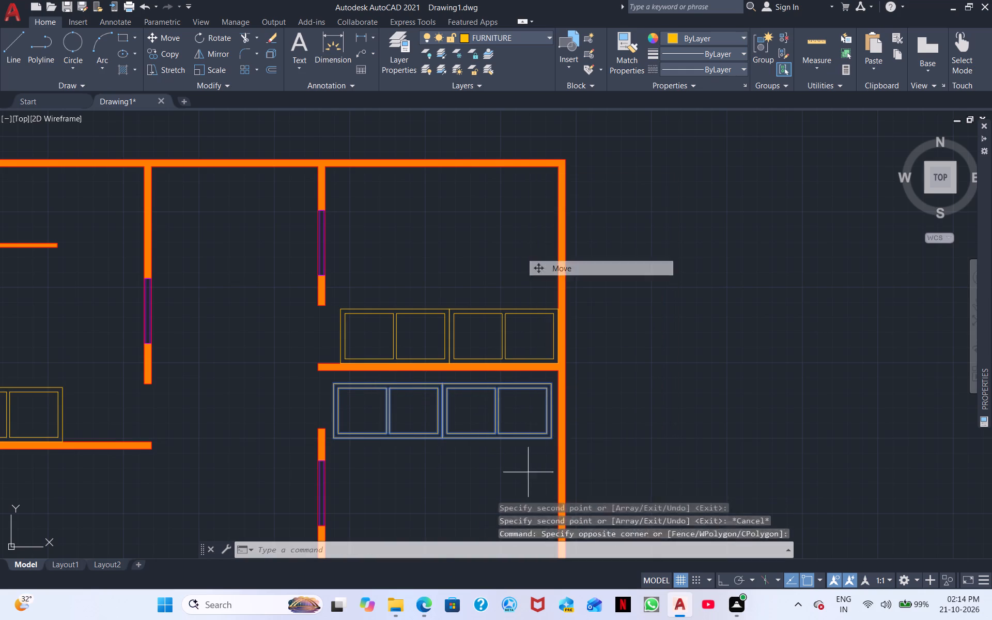
scroll(535, 379, "up", 3)
double_click(598, 406)
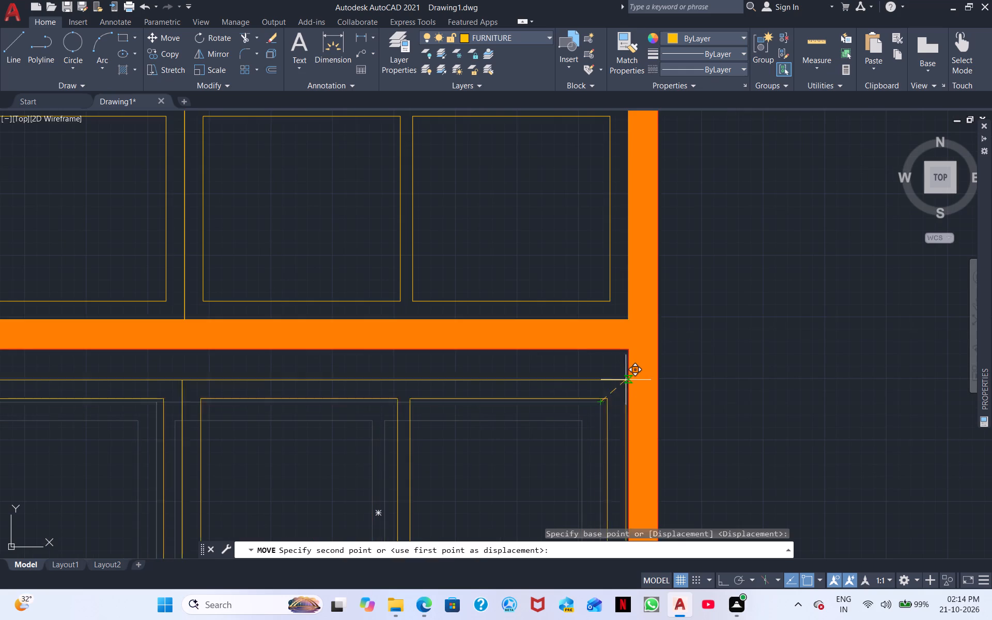
left_click(629, 353)
scroll(623, 362, "down", 2)
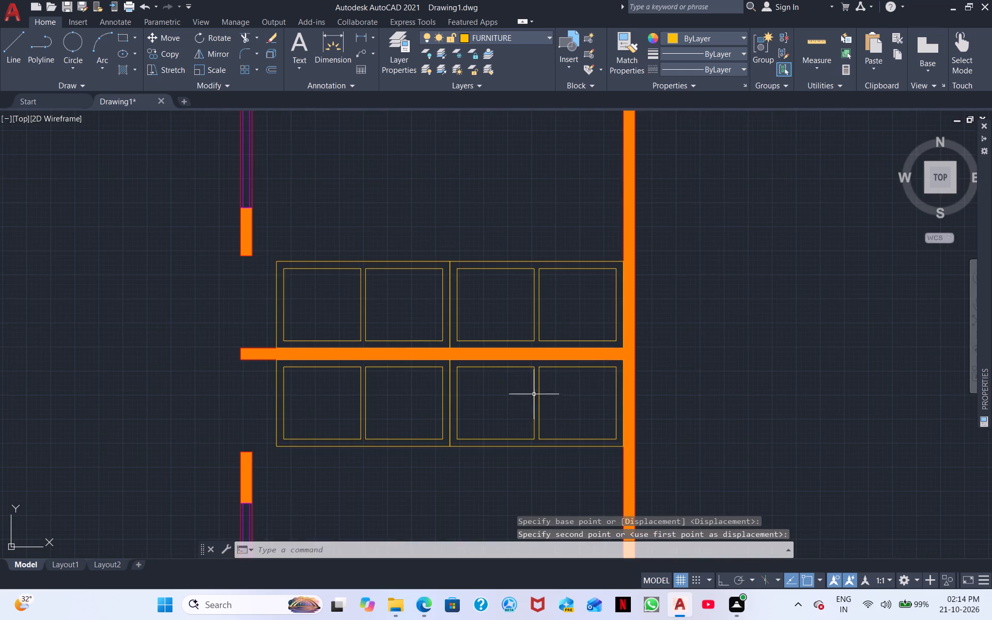
Scale both east-room cabinet pairs together to about two-thirds size, using the southern pair's southwest corner as the base point.
scroll(514, 426, "down", 1)
middle_click_drag(521, 413, 600, 365)
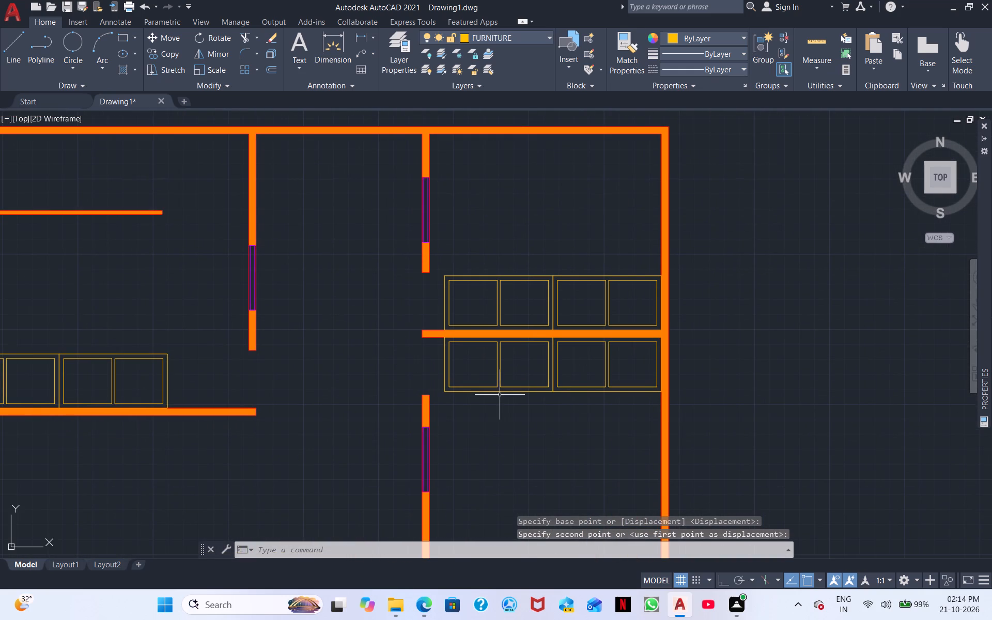
scroll(423, 382, "up", 1)
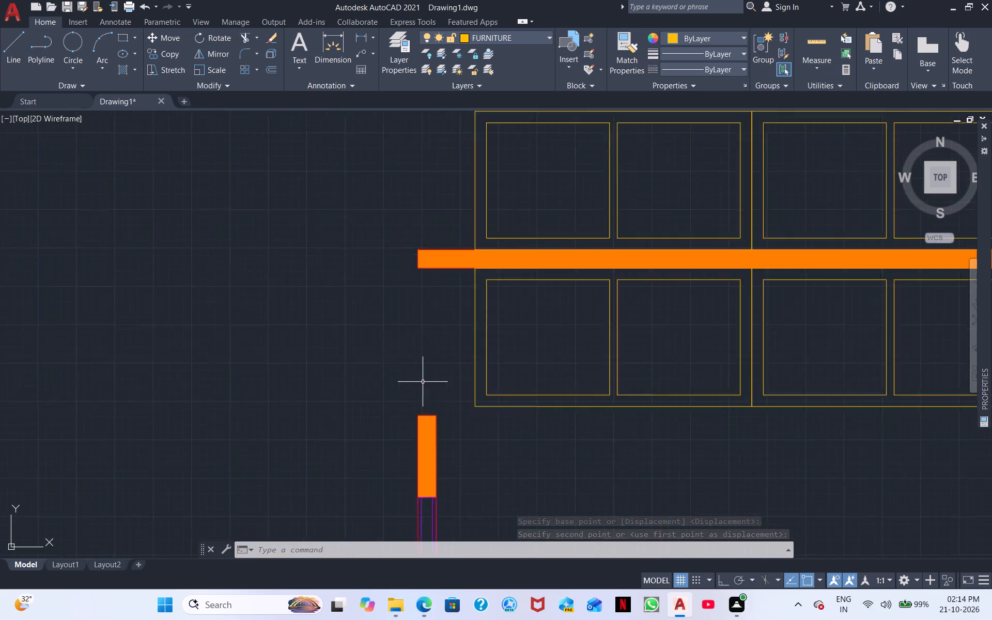
scroll(423, 382, "up", 2)
scroll(557, 386, "down", 1)
scroll(812, 432, "down", 3)
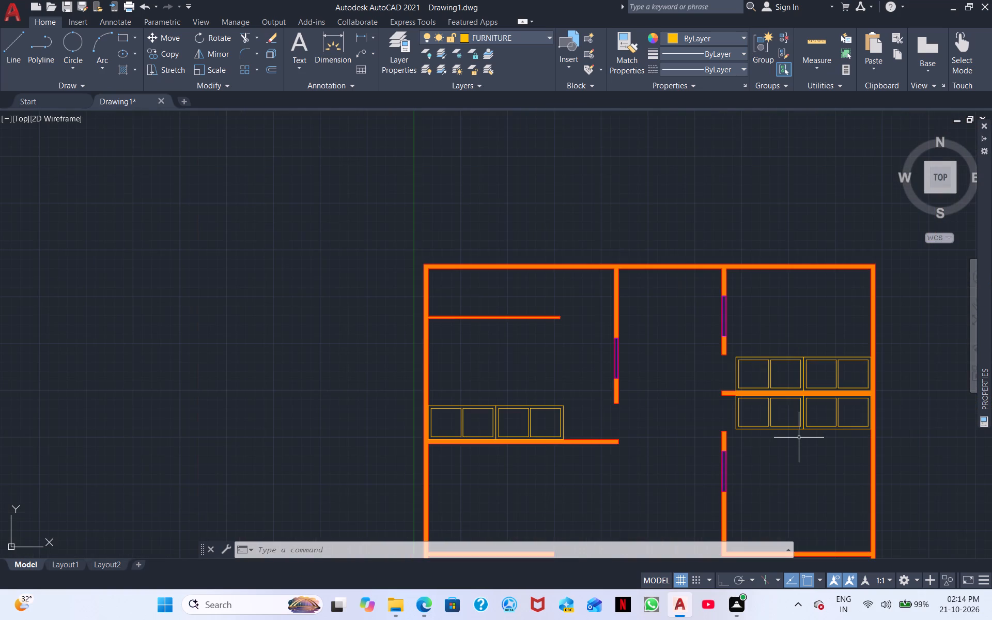
left_click(838, 438)
left_click(776, 410)
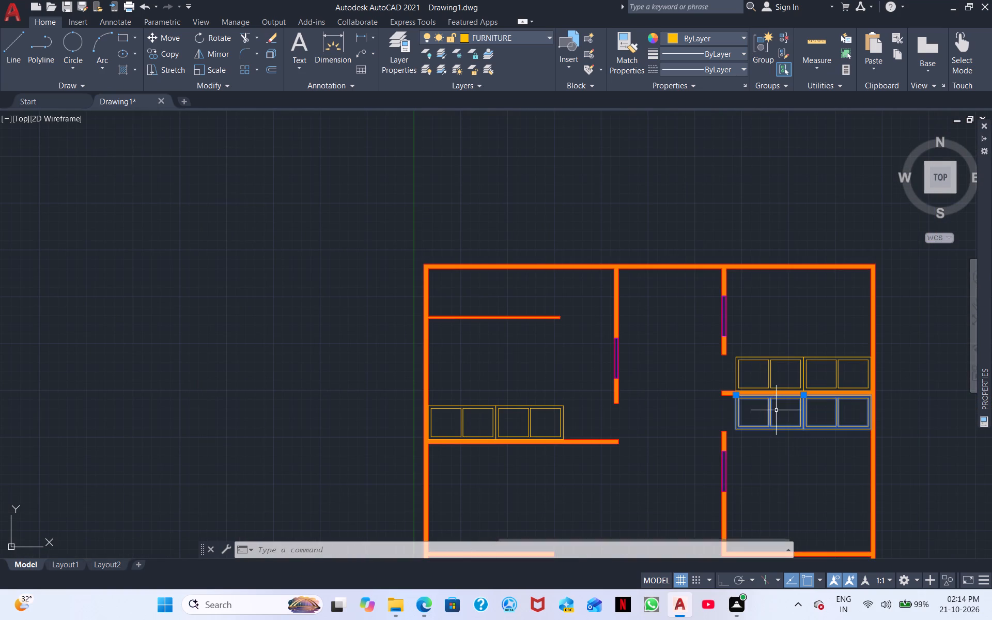
left_click(823, 376)
left_click(774, 344)
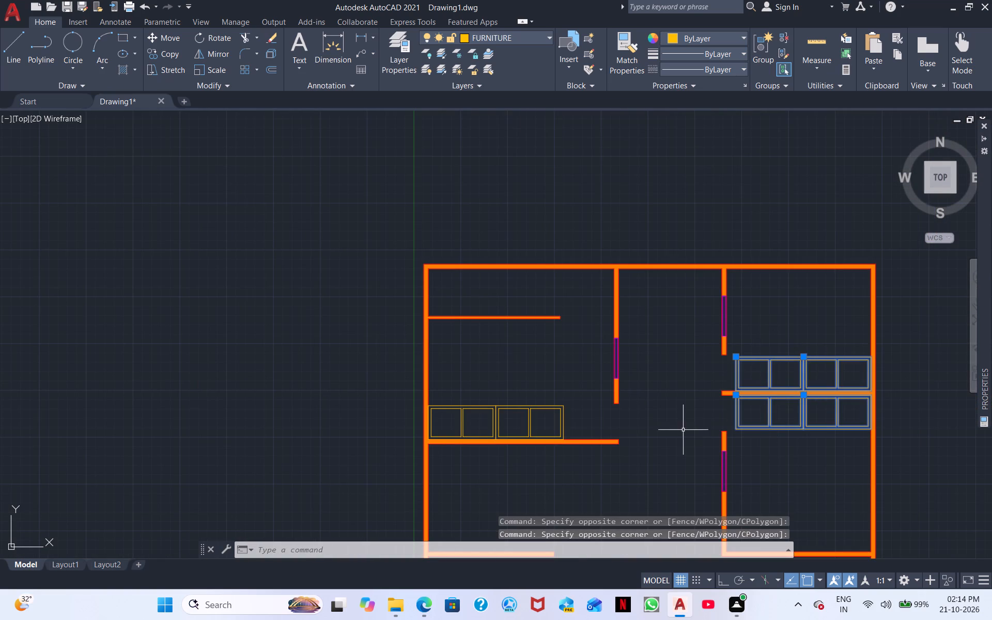
right_click(693, 411)
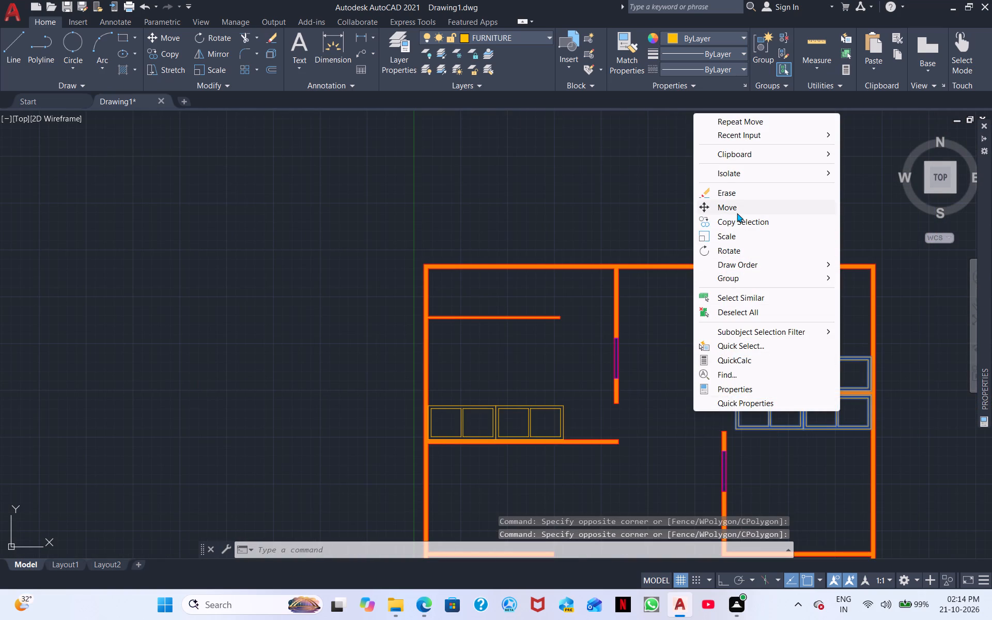
left_click(735, 241)
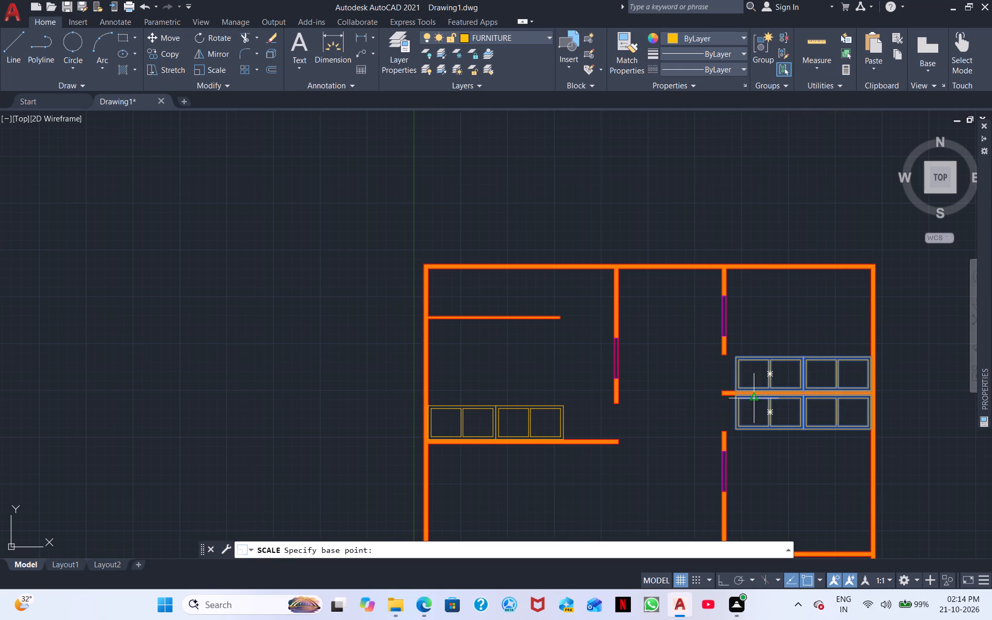
scroll(726, 438, "up", 3)
left_click(765, 407)
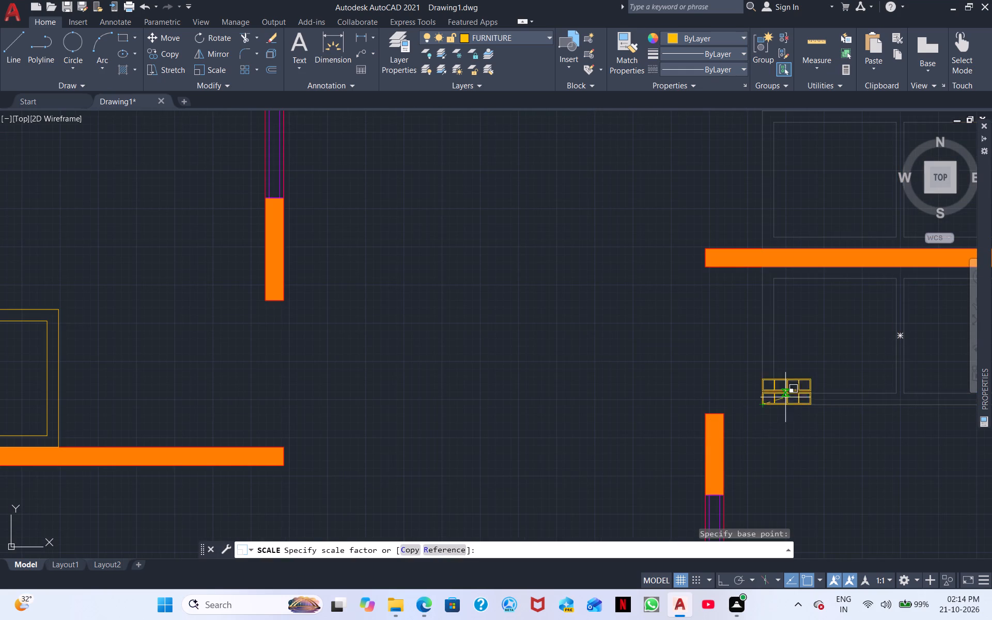
middle_click_drag(847, 373, 446, 372)
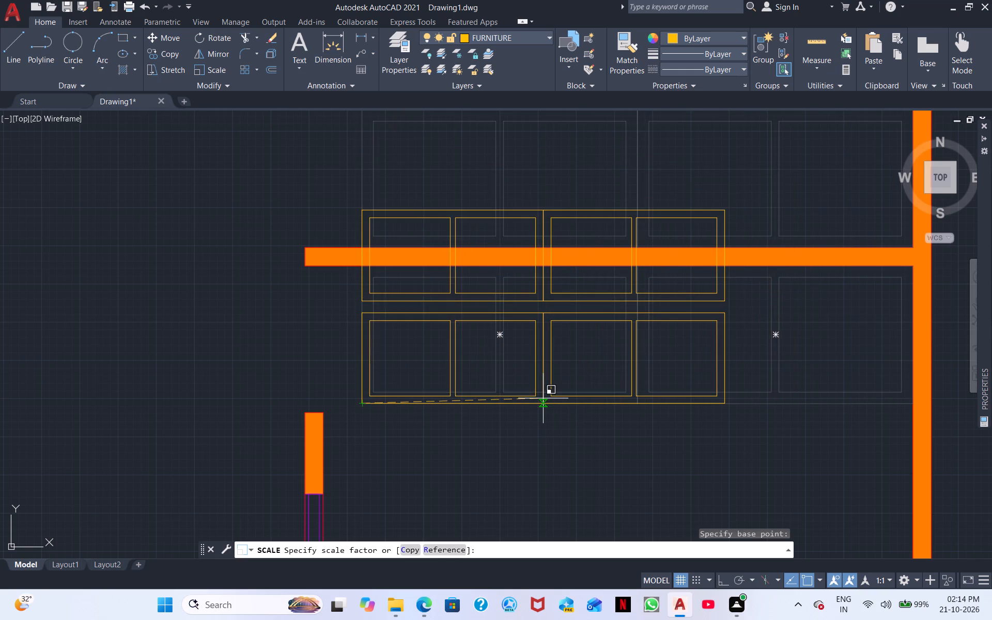
left_click(543, 398)
Move the reduced southern cabinet pair by its northeast corner into the corner beneath the dividing wall at the east wall.
left_click(669, 416)
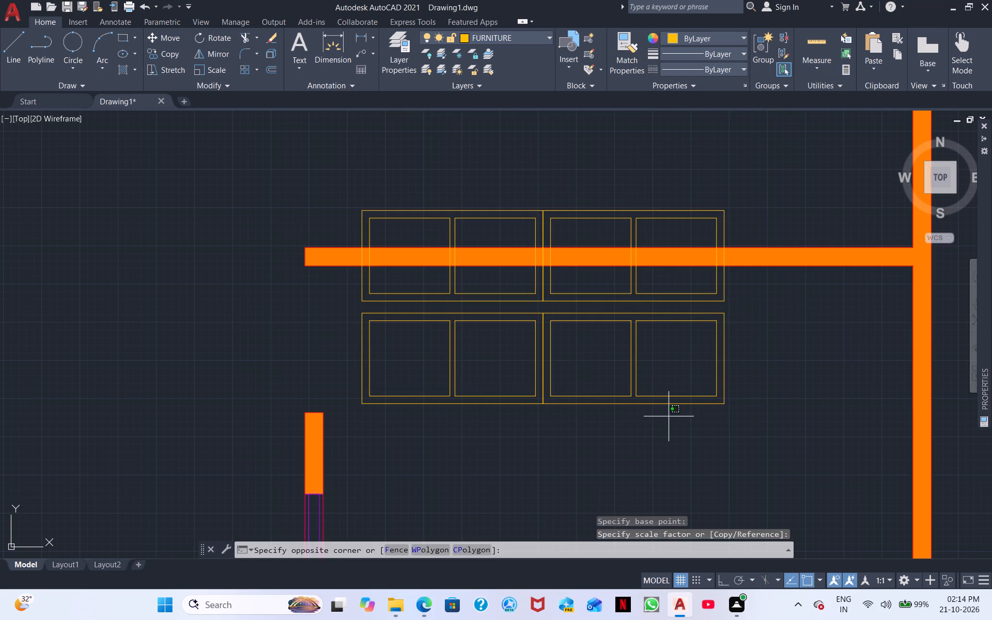
left_click(554, 368)
left_click_drag(535, 405, 478, 364)
right_click(562, 404)
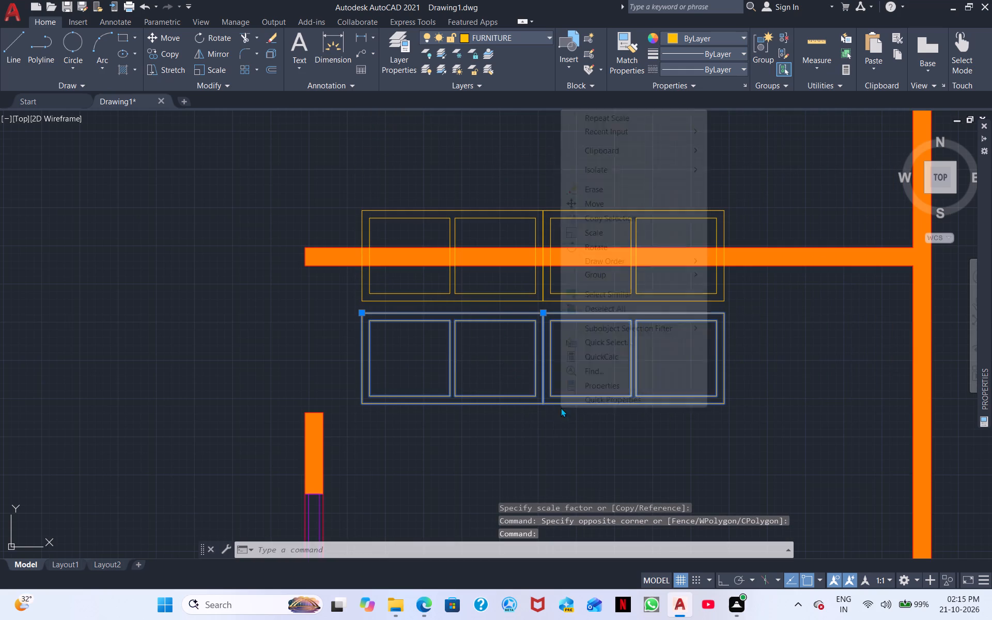
left_click(616, 208)
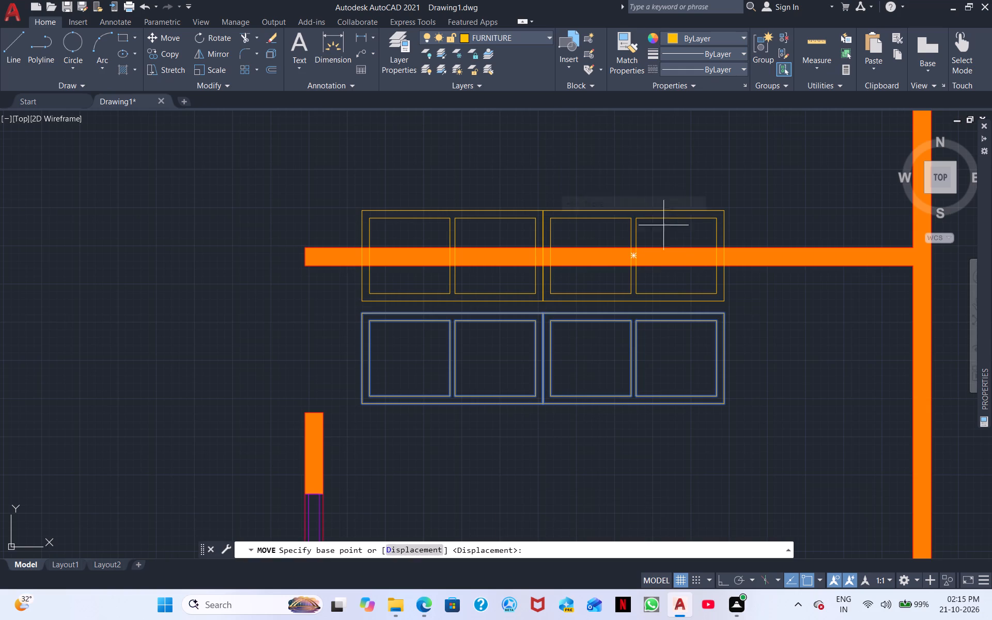
left_click(726, 315)
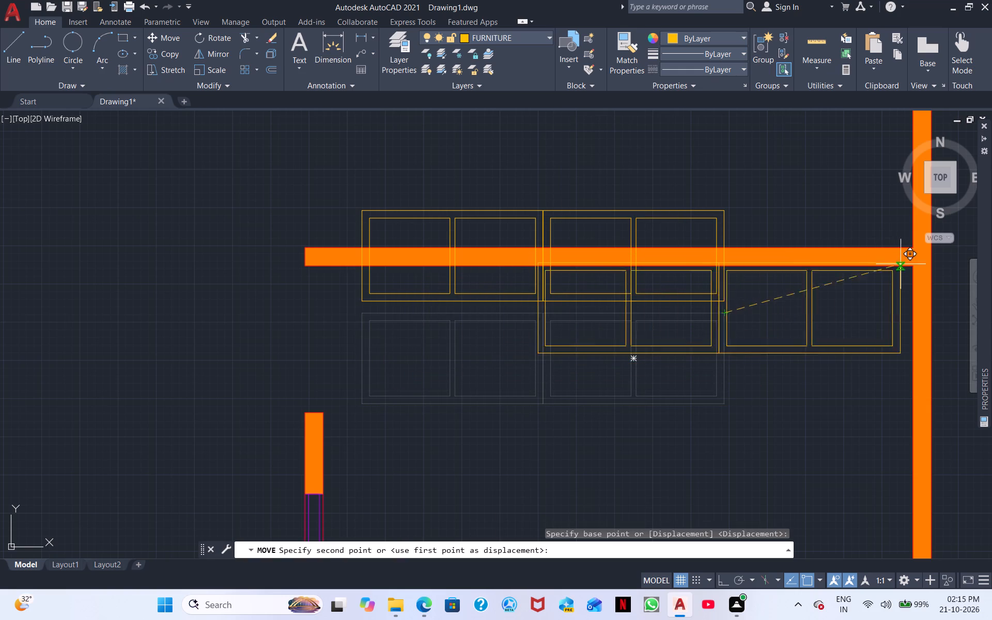
left_click(916, 268)
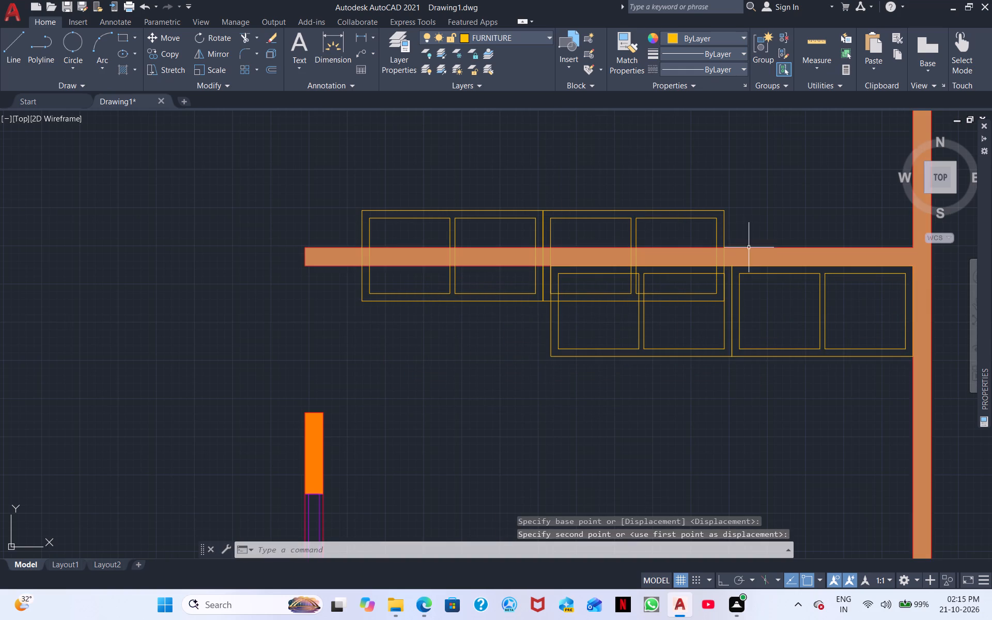
Move the reduced northern cabinet pair by its southeast corner into the corner above the dividing wall at the east wall.
left_click(753, 234)
left_click(370, 183)
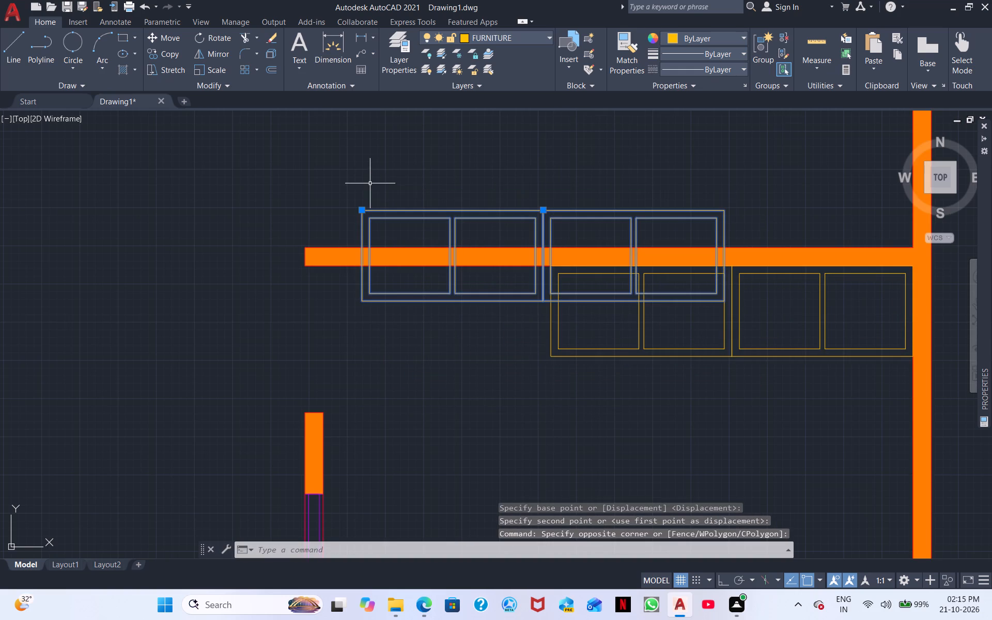
right_click(373, 187)
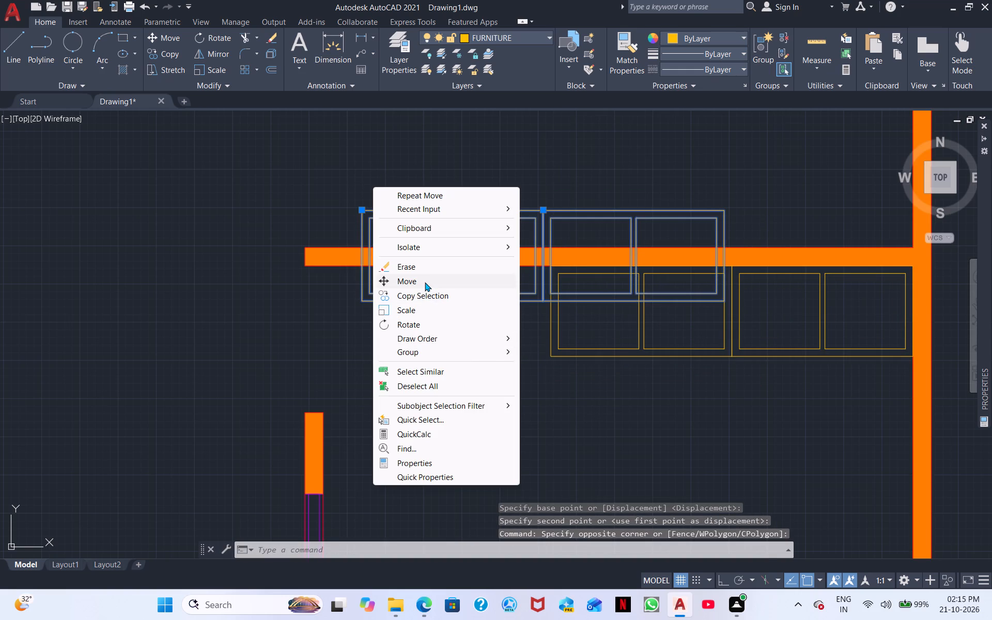
left_click(425, 282)
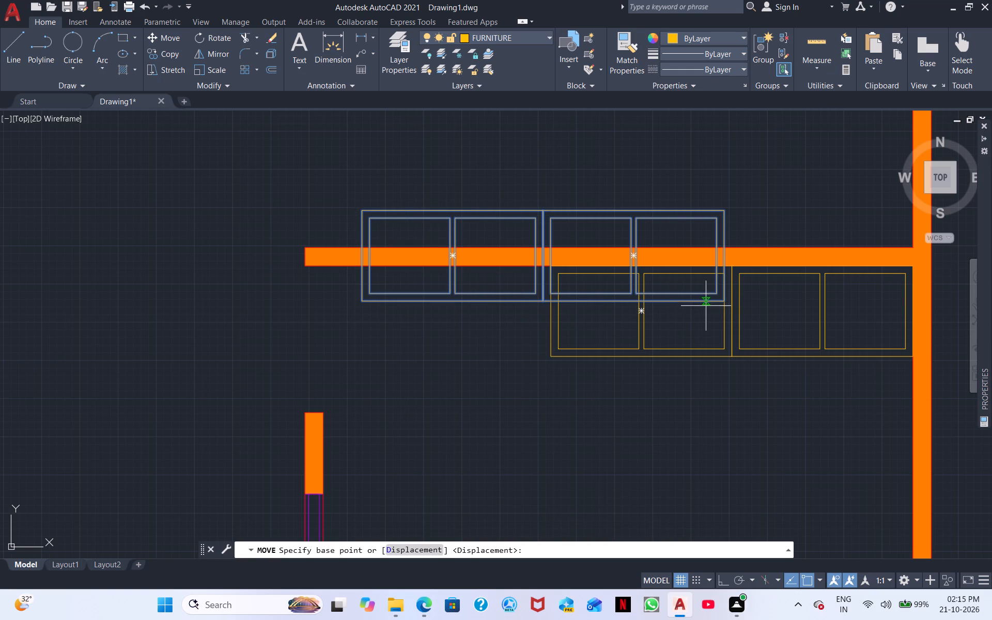
left_click(724, 304)
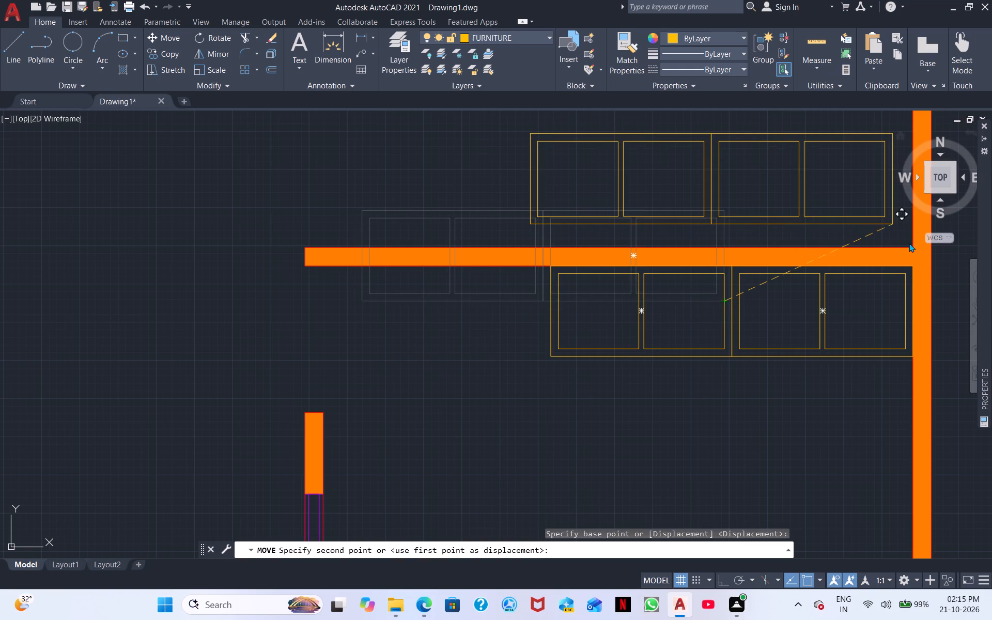
middle_click_drag(818, 266, 423, 278)
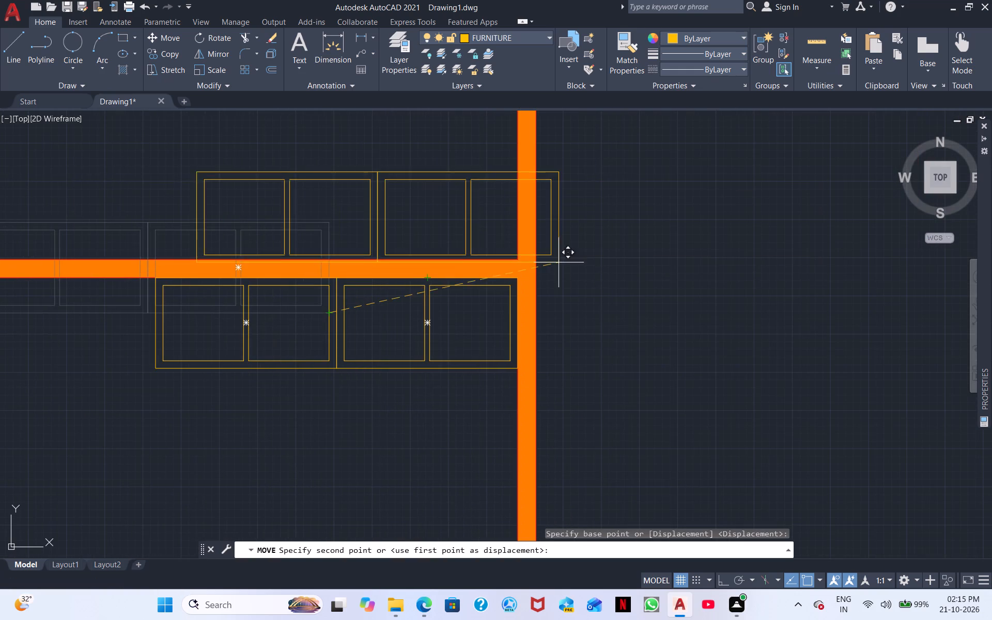
left_click(516, 259)
With Ortho on, draw a vertical line just west of the east wall, from the short wall stub's underside to the windowed wall below.
scroll(468, 269, "down", 2)
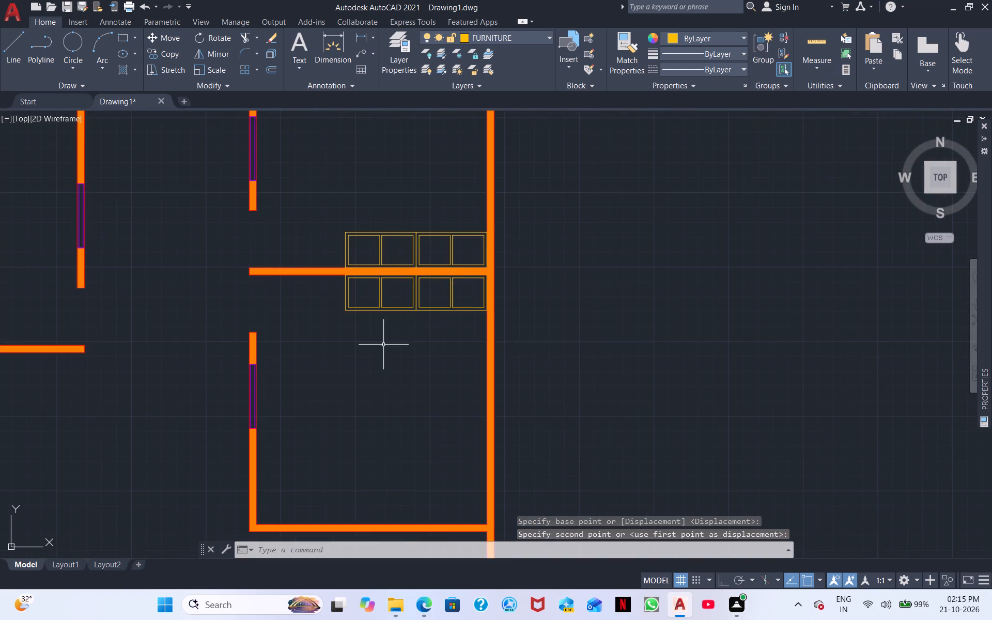
middle_click_drag(383, 345, 632, 319)
middle_click_drag(567, 321, 639, 282)
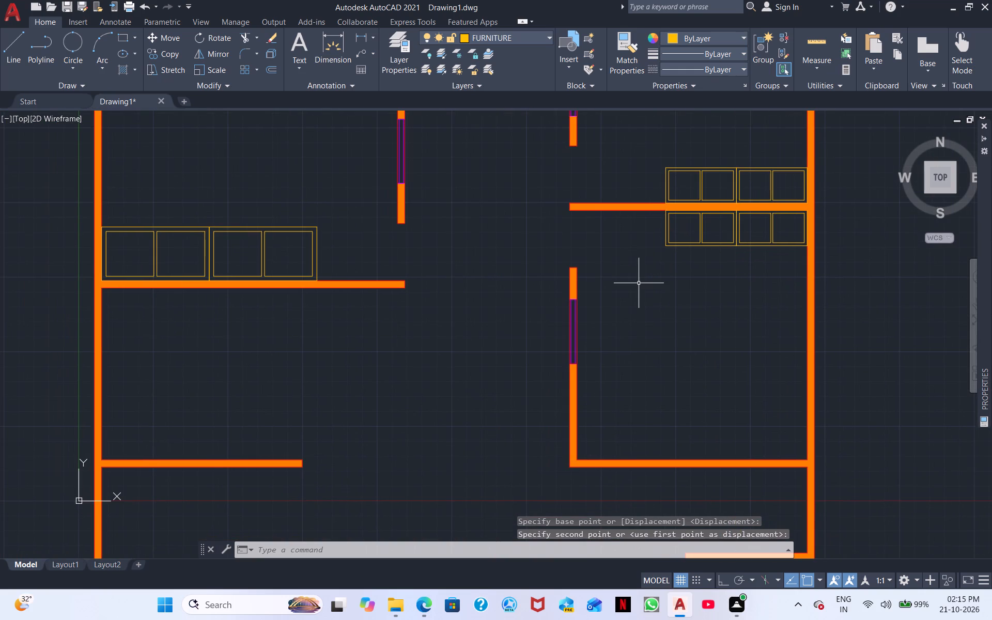
middle_click_drag(586, 296, 539, 267)
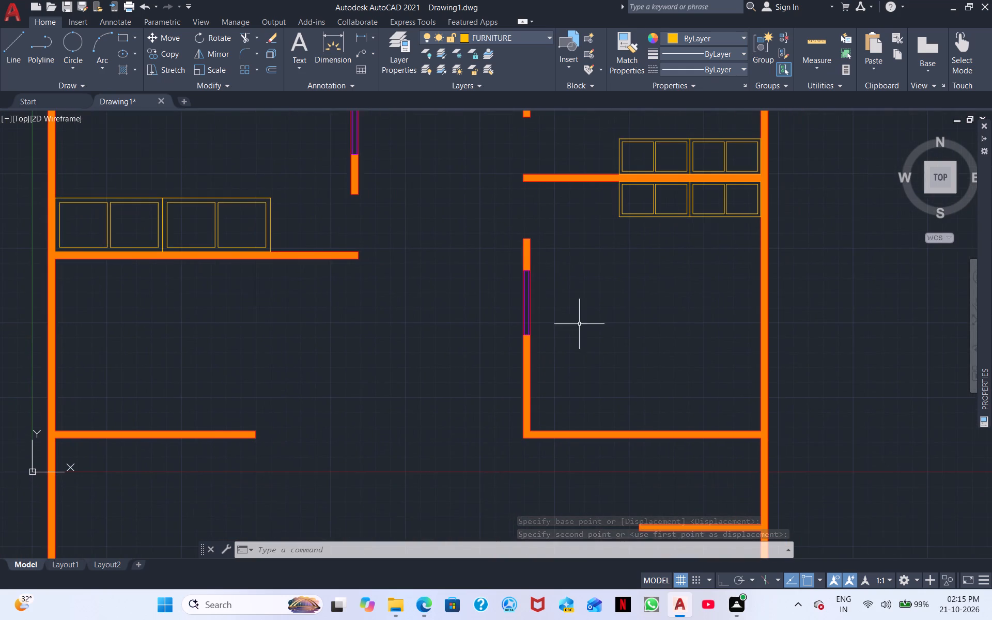
middle_click_drag(641, 363, 535, 280)
middle_click_drag(529, 384, 512, 312)
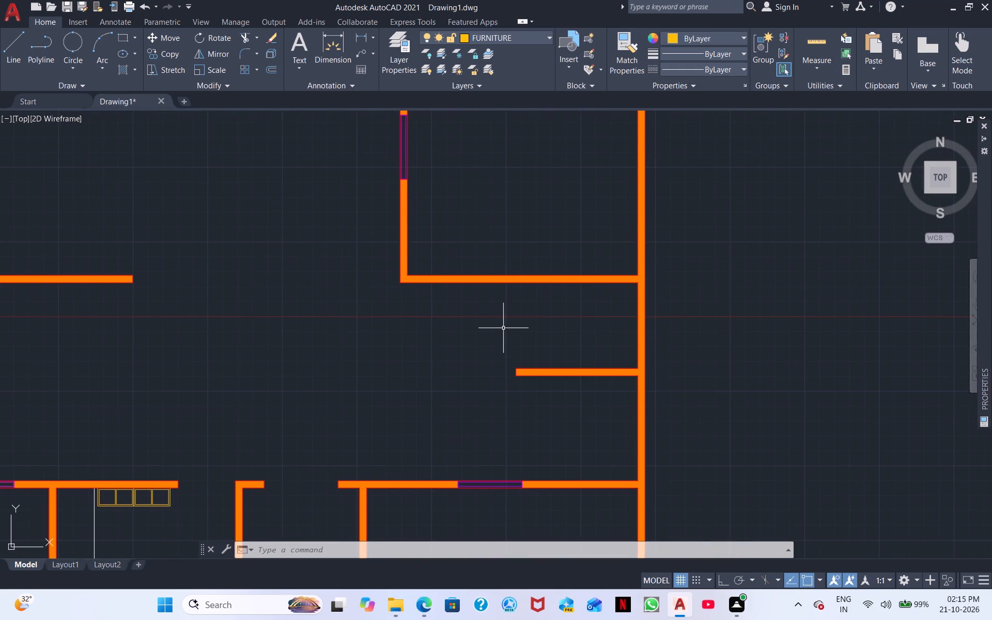
scroll(504, 340, "down", 1)
middle_click_drag(506, 324, 531, 450)
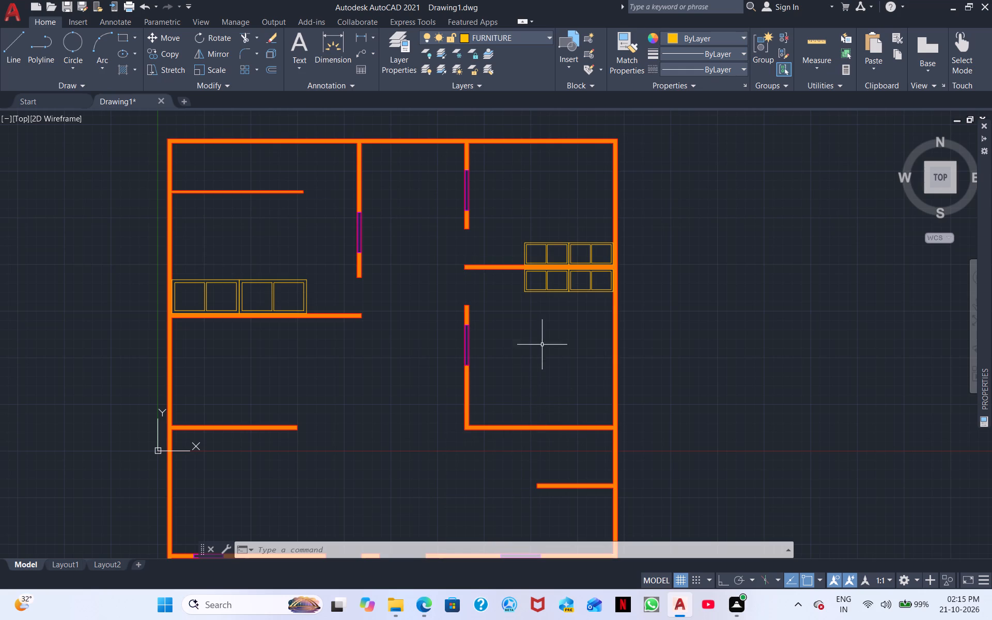
middle_click_drag(550, 349, 458, 280)
middle_click_drag(494, 338, 483, 295)
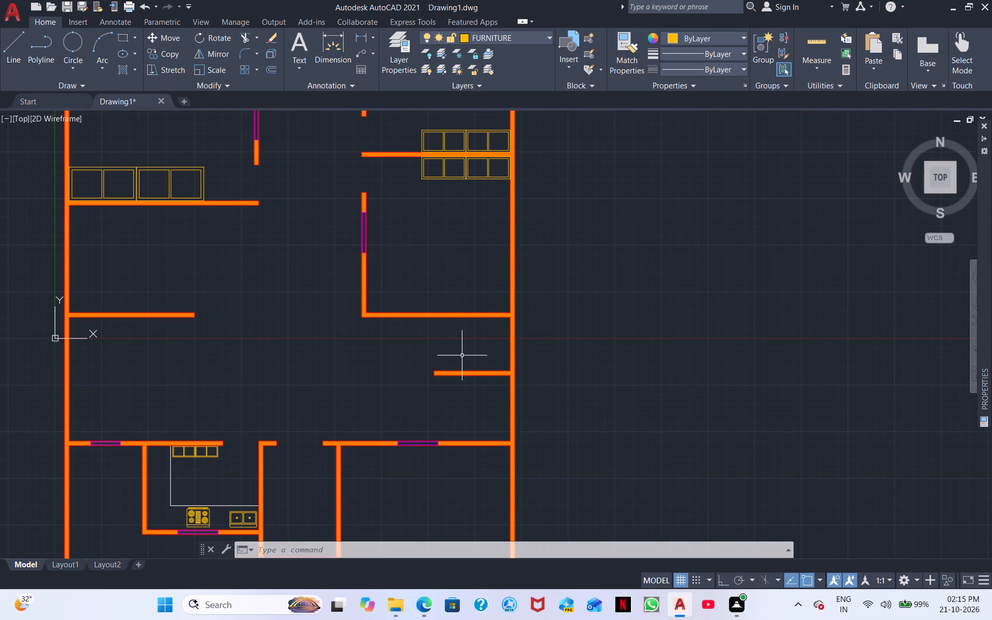
middle_click_drag(487, 381, 427, 249)
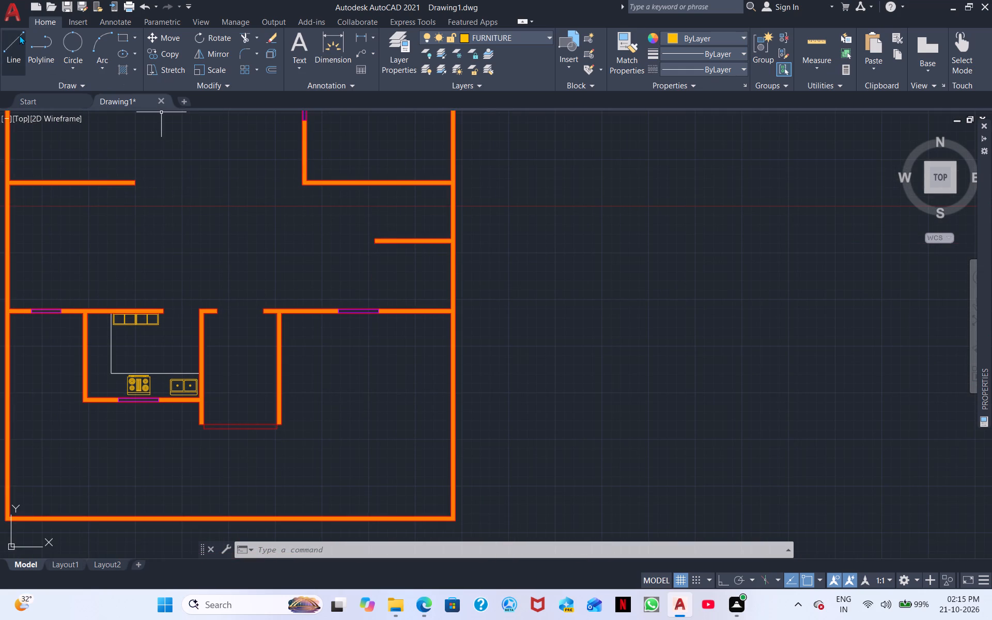
left_click(19, 35)
scroll(423, 280, "up", 3)
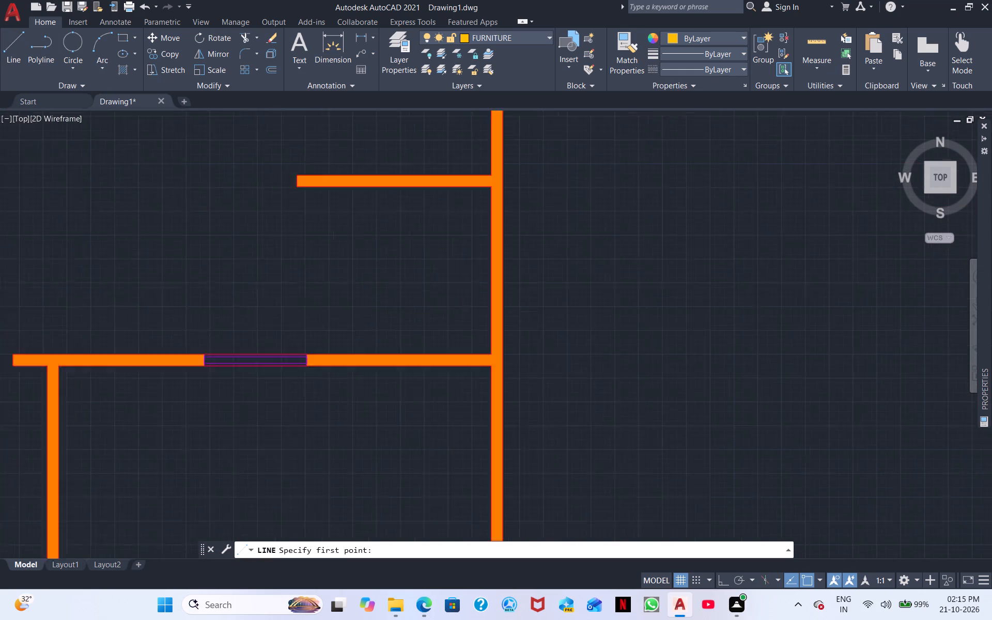
scroll(423, 280, "up", 1)
middle_click_drag(473, 180, 430, 392)
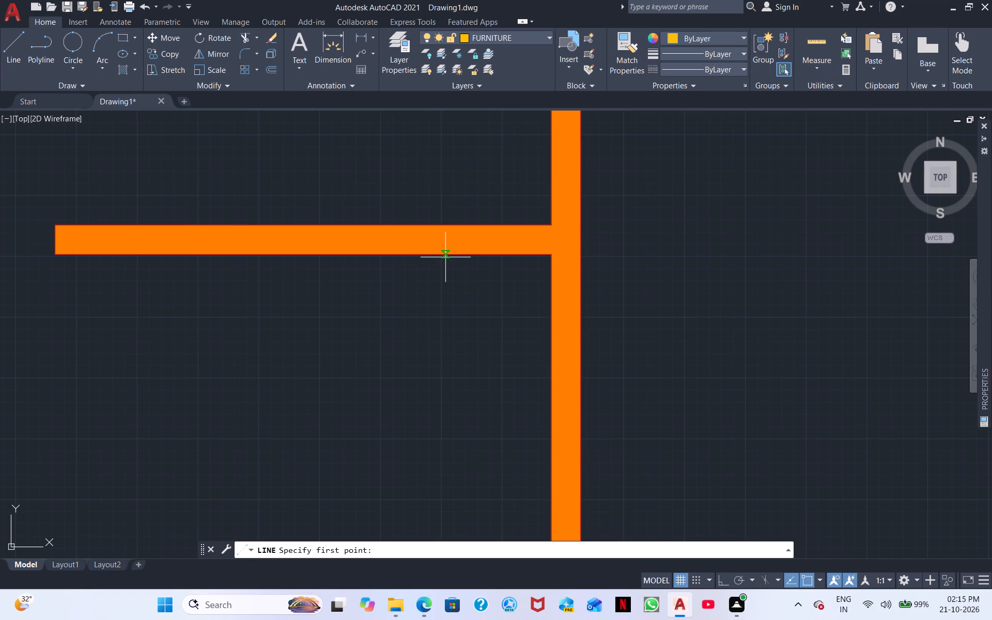
left_click(442, 257)
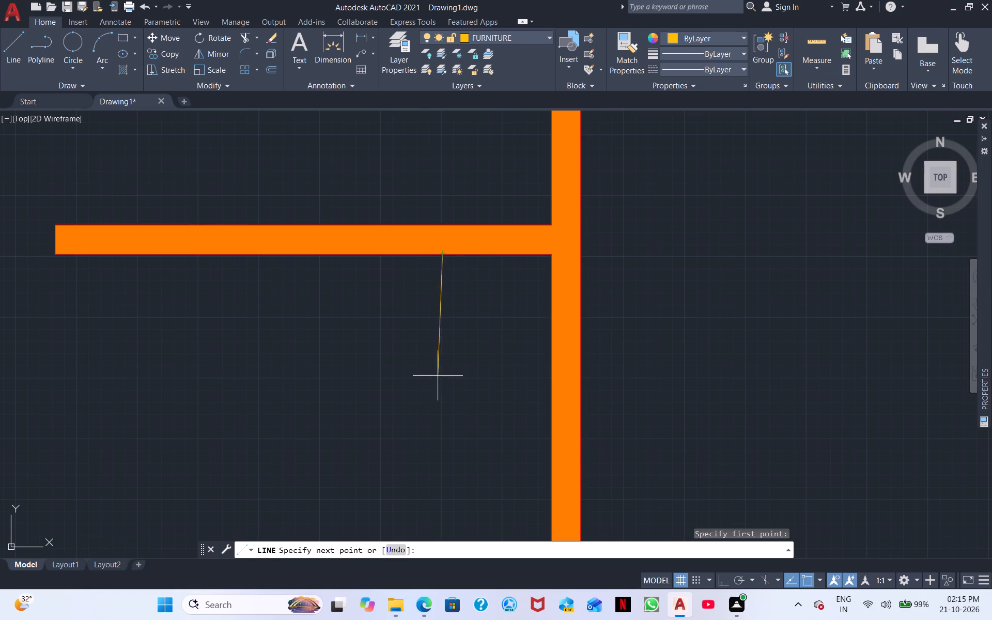
left_click(725, 584)
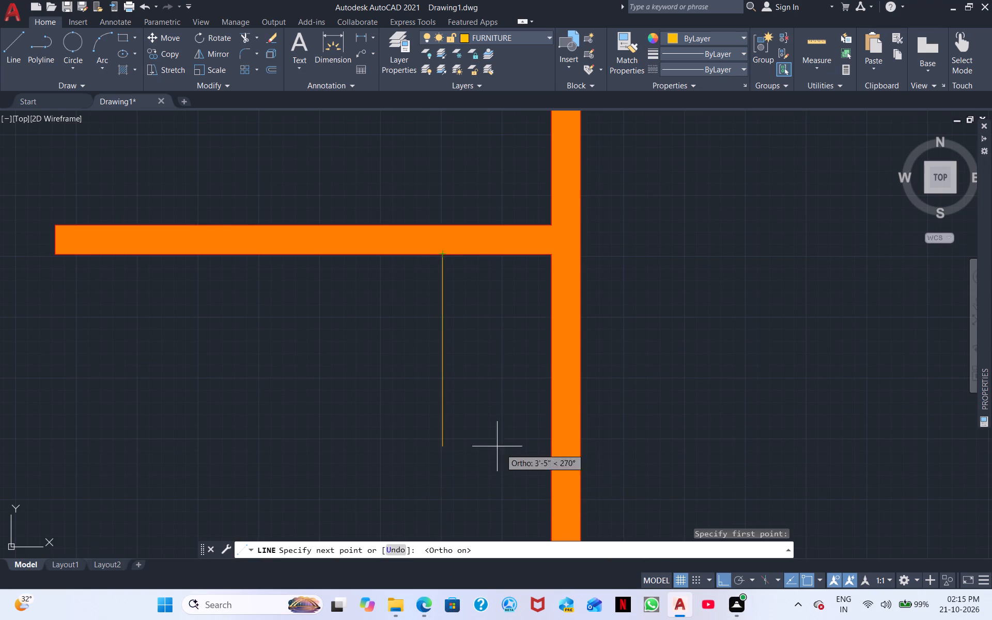
middle_click_drag(437, 414, 375, 247)
scroll(398, 410, "down", 1)
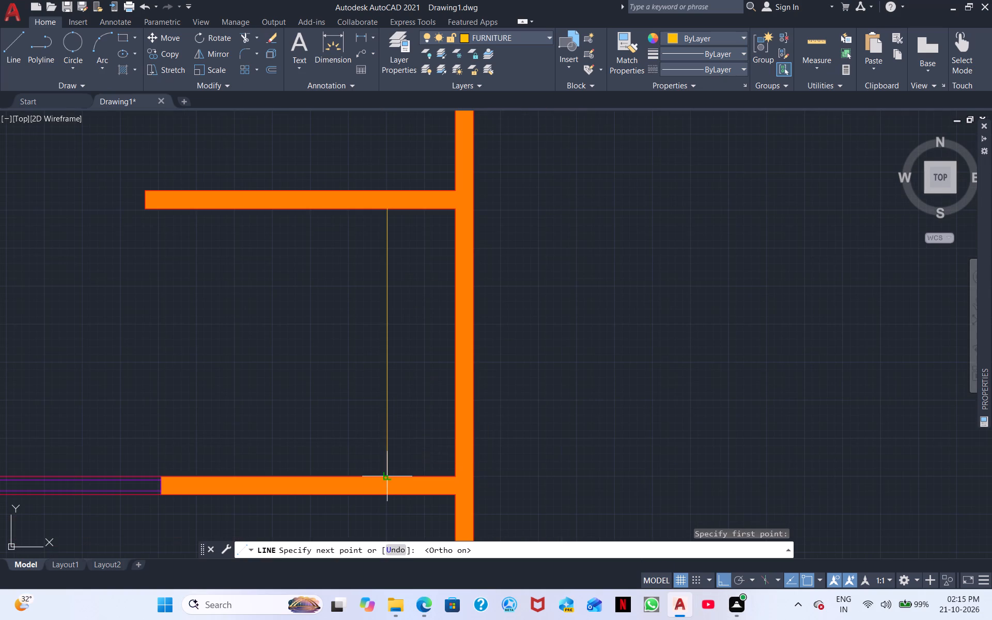
left_click(389, 477)
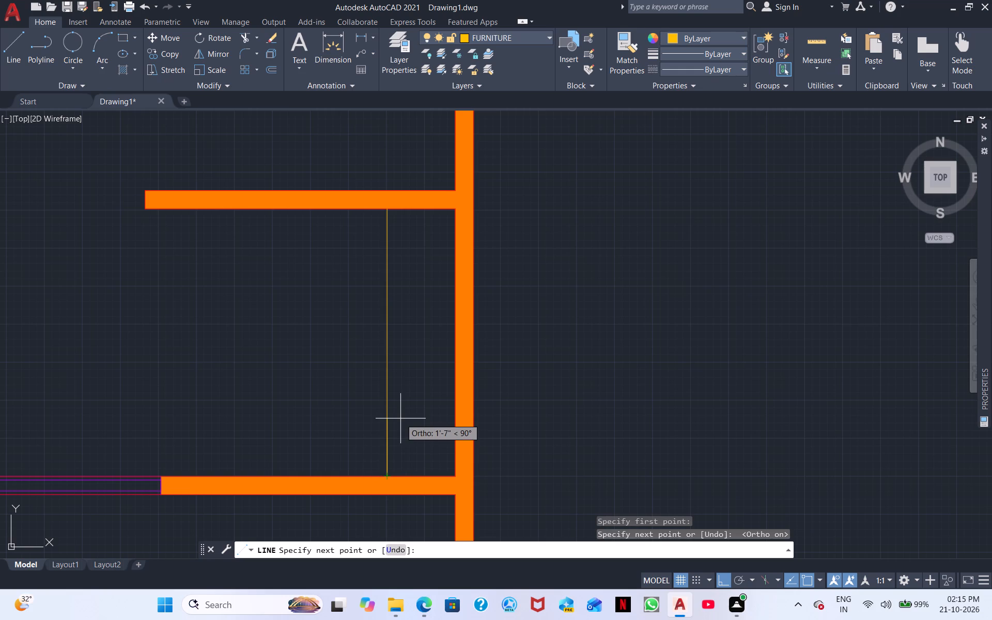
key("Escape")
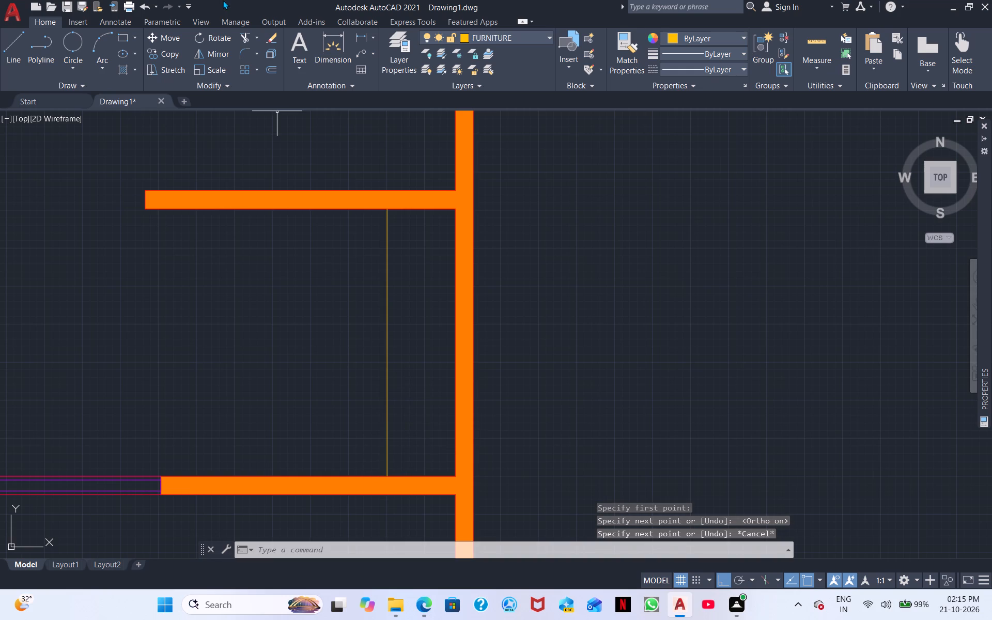
Draw a horizontal line from the midpoint of the new vertical line to the inner face of the east wall.
left_click(0, 53)
left_click(17, 49)
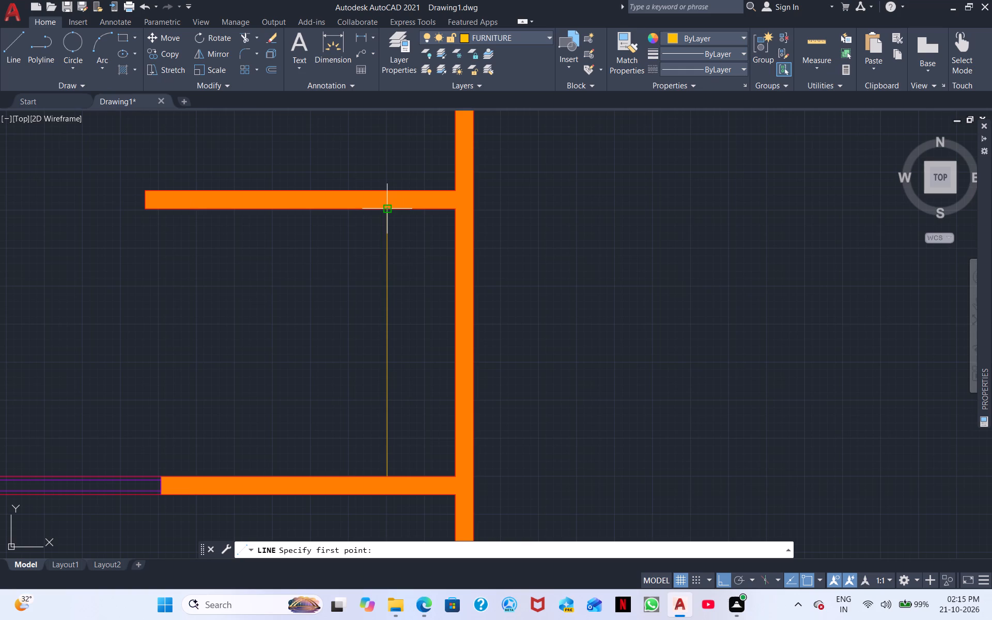
left_click(388, 340)
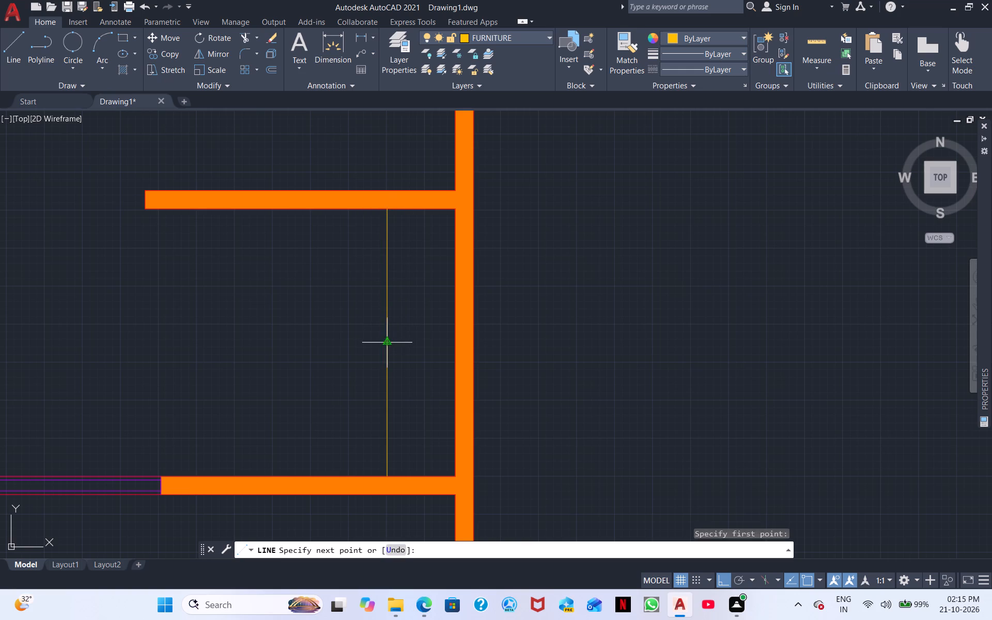
left_click(452, 342)
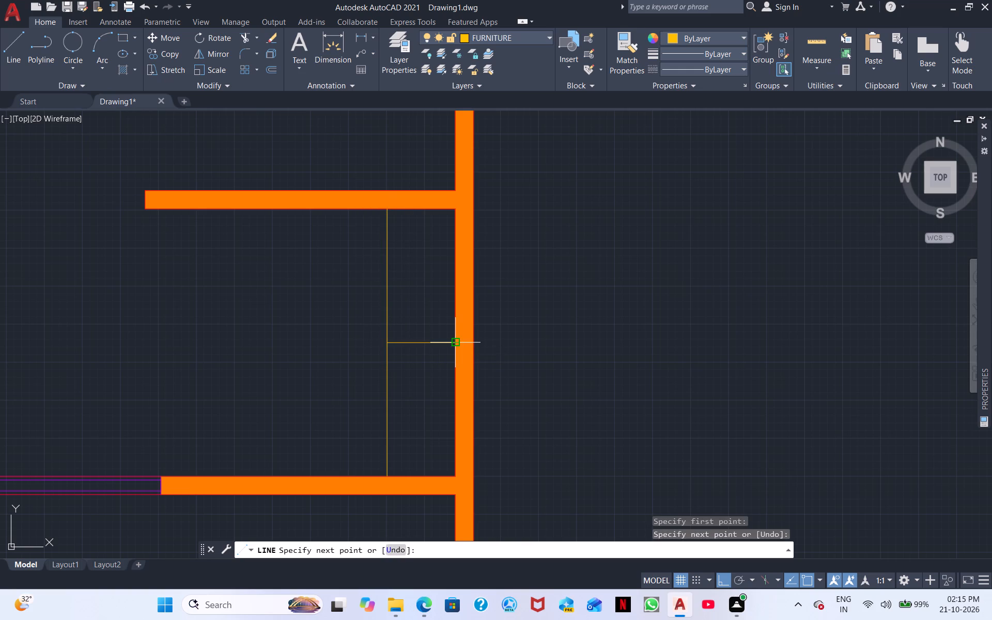
key("Escape")
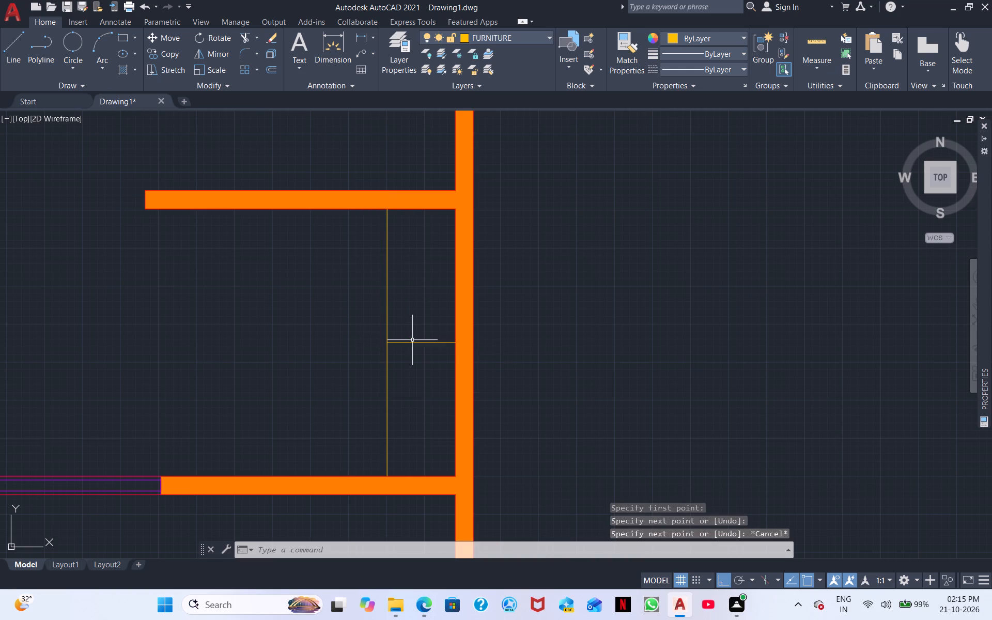
From the horizontal line's midpoint, draw connected lines 1' and .5' north, and one west to the vertical line.
left_click(11, 47)
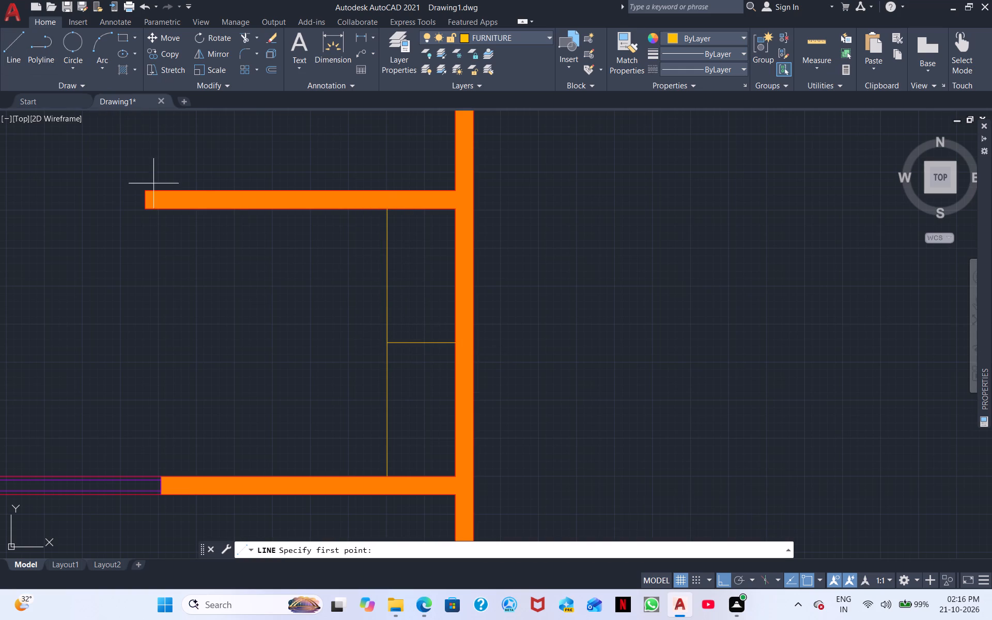
left_click(427, 343)
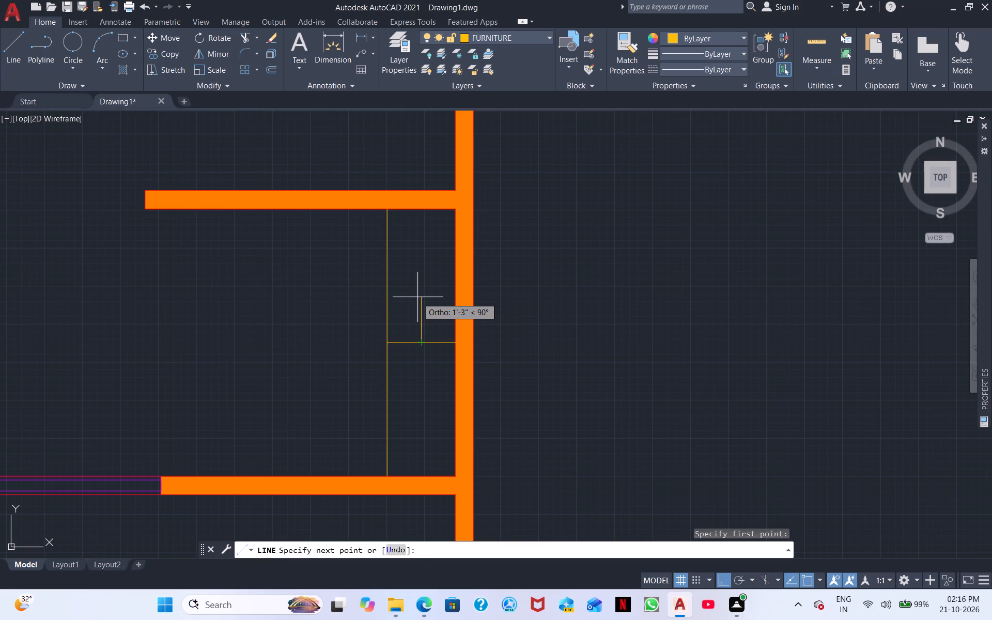
type("1'")
key("Return")
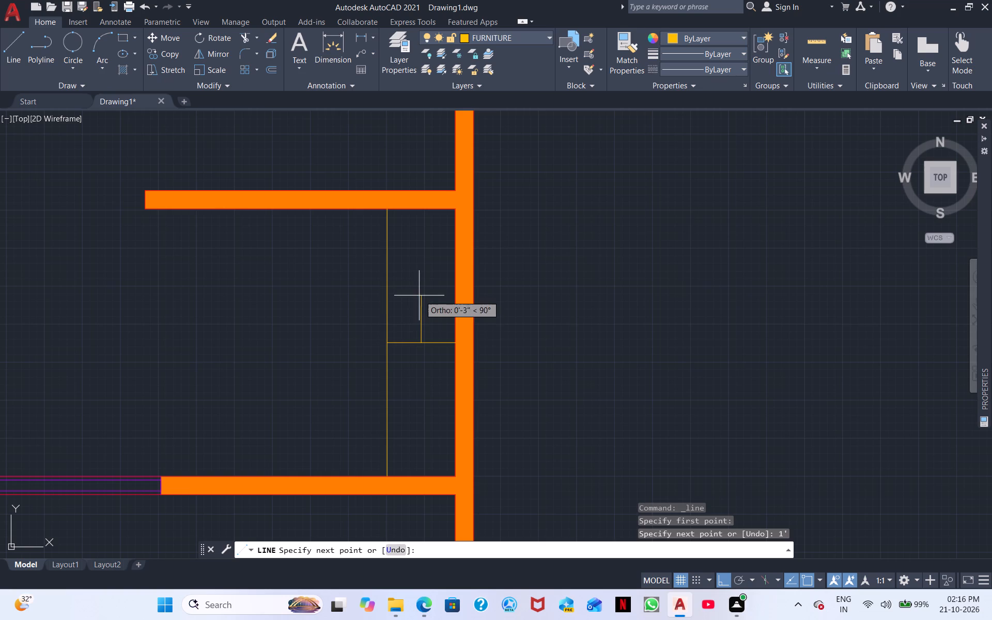
type(".5'")
key("Return")
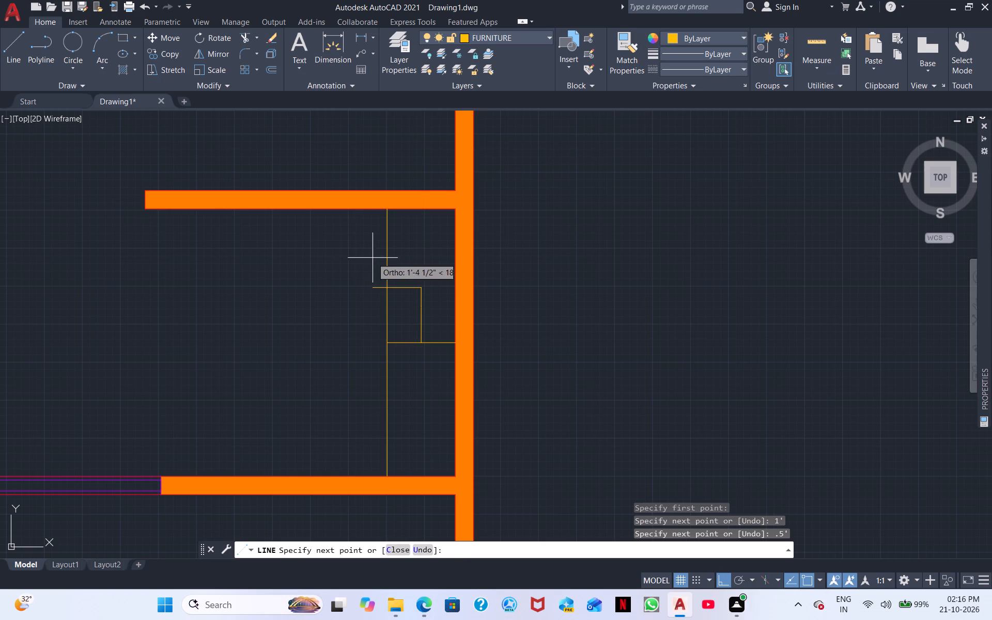
left_click(389, 286)
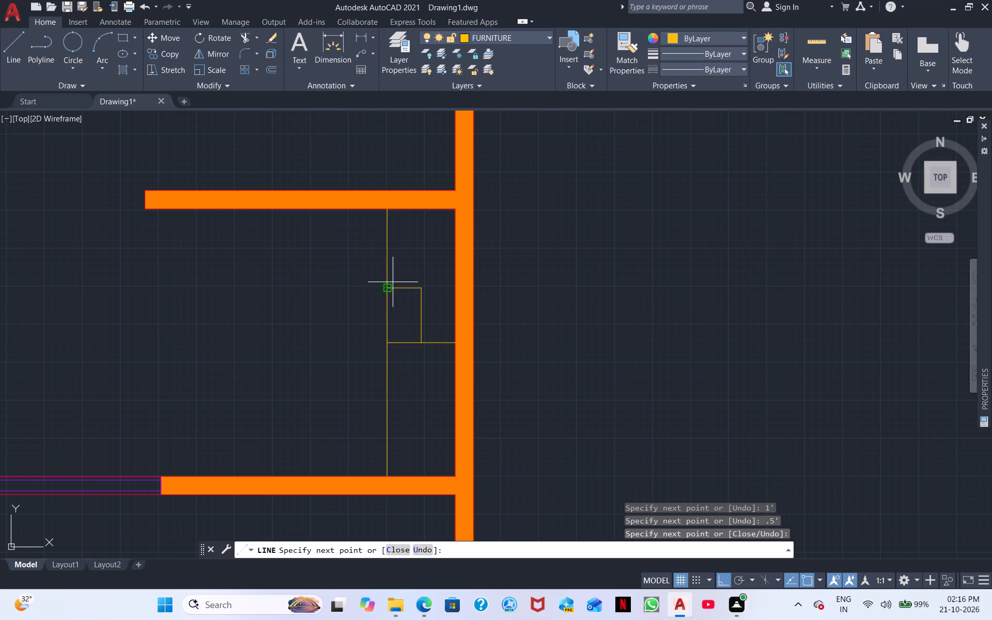
key("Escape")
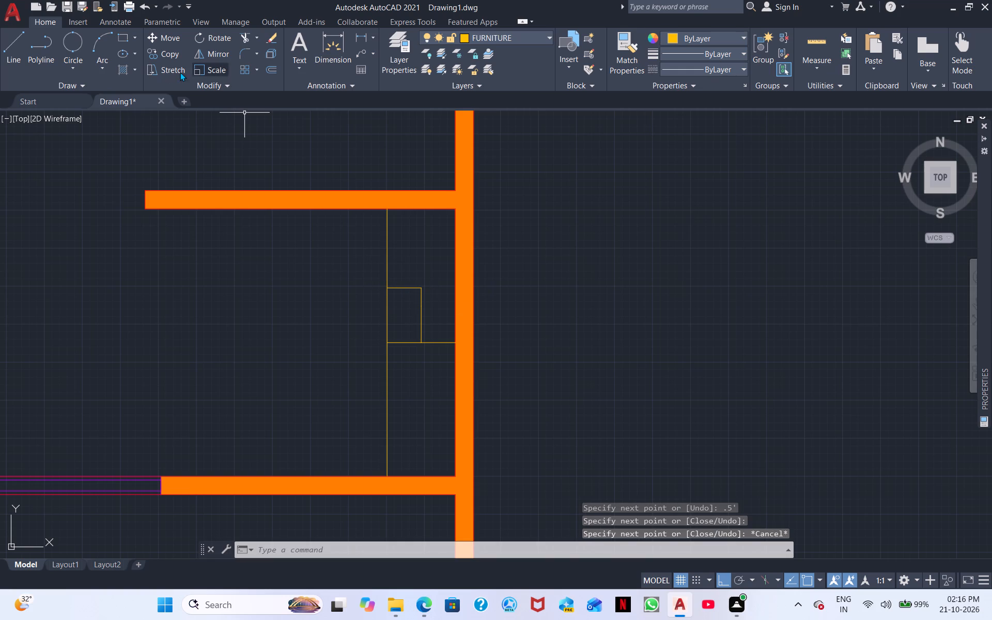
From the horizontal line's midpoint, draw a line 1.5' south and continue it west to the vertical line.
left_click(22, 40)
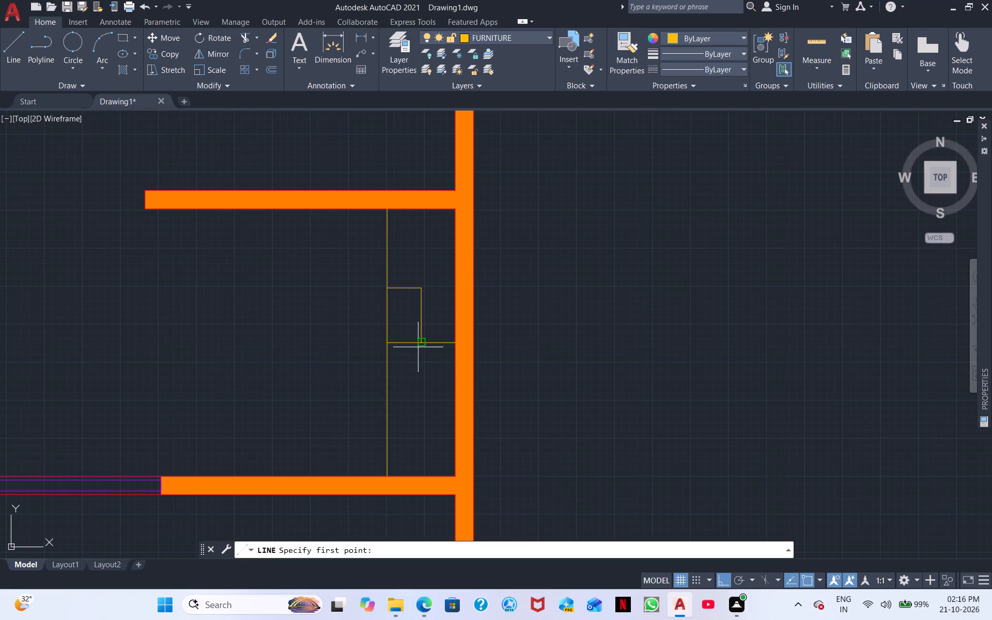
left_click(420, 345)
type("1.5'")
key("Return")
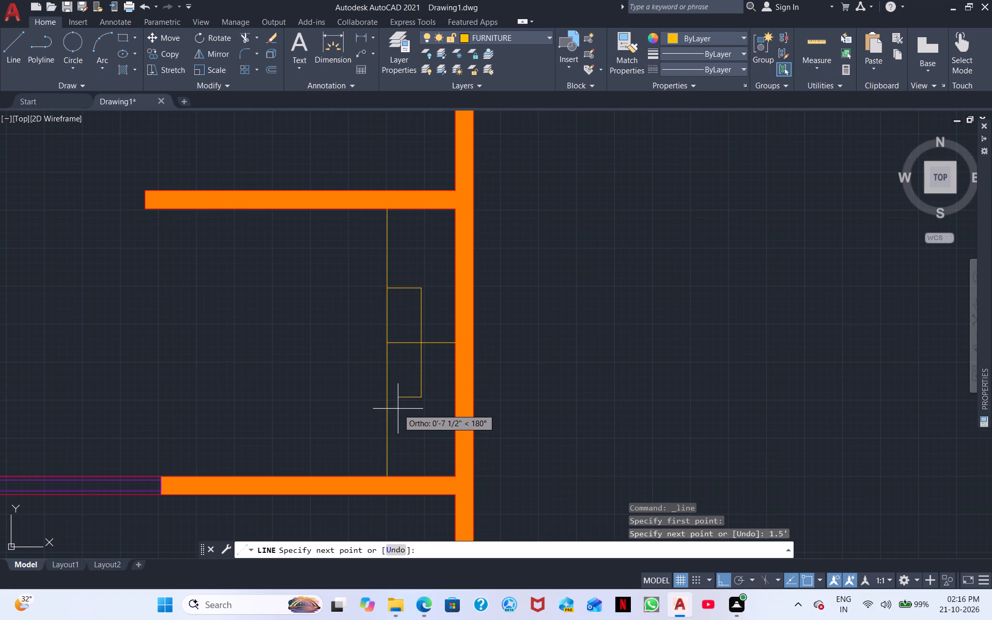
left_click(390, 396)
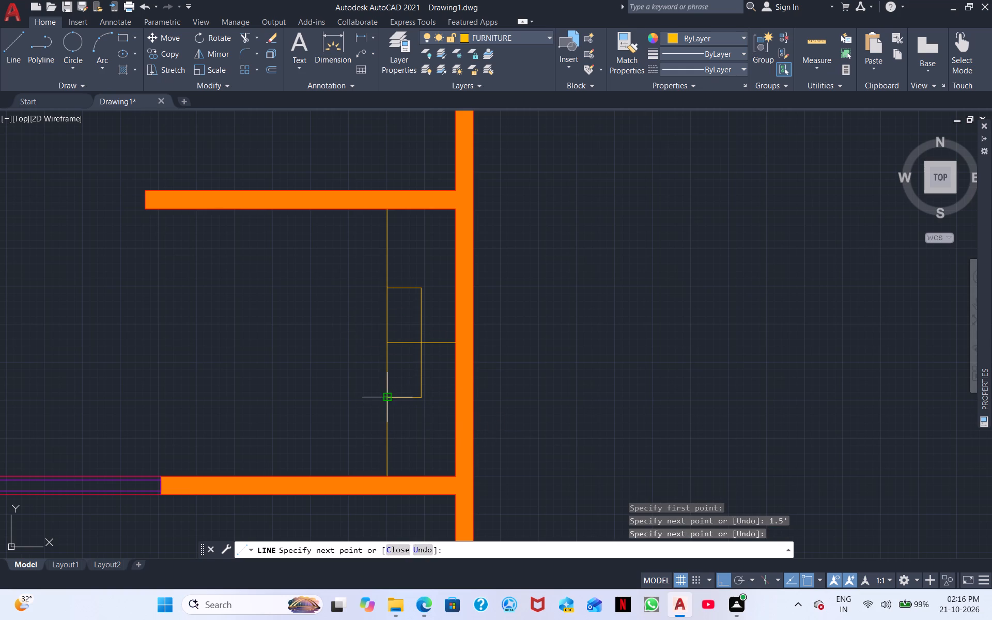
key("Escape")
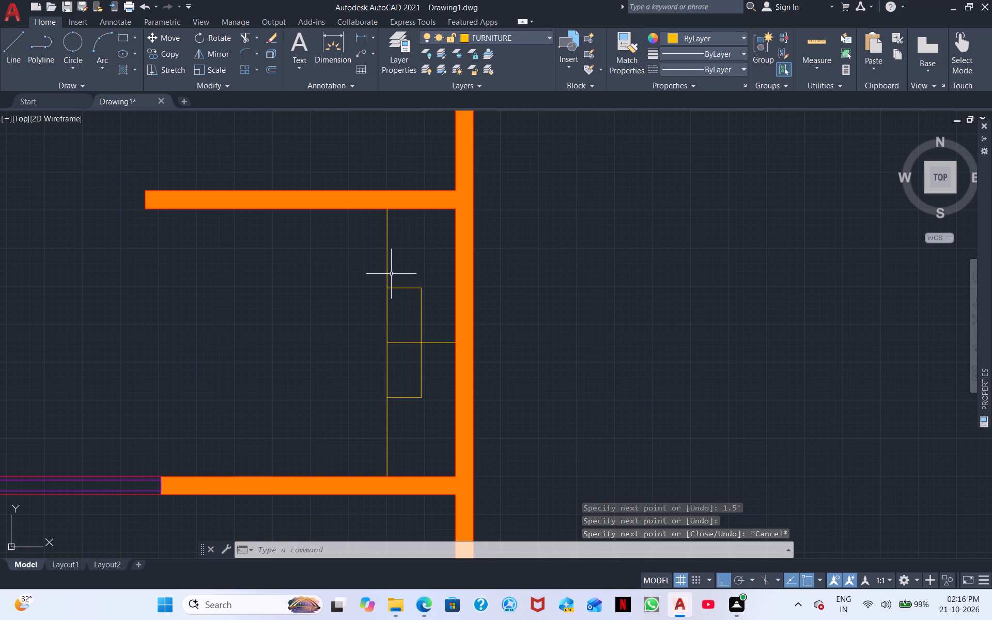
Draw horizontal lines from the small rectangle's northeast and southeast corners to the inner face of the east wall.
left_click(14, 52)
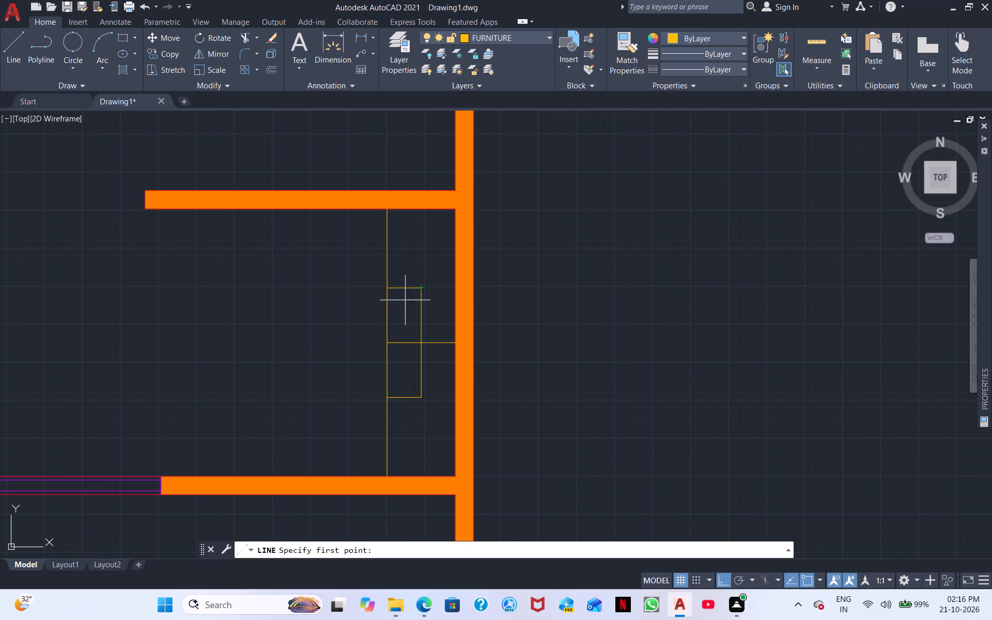
left_click(421, 286)
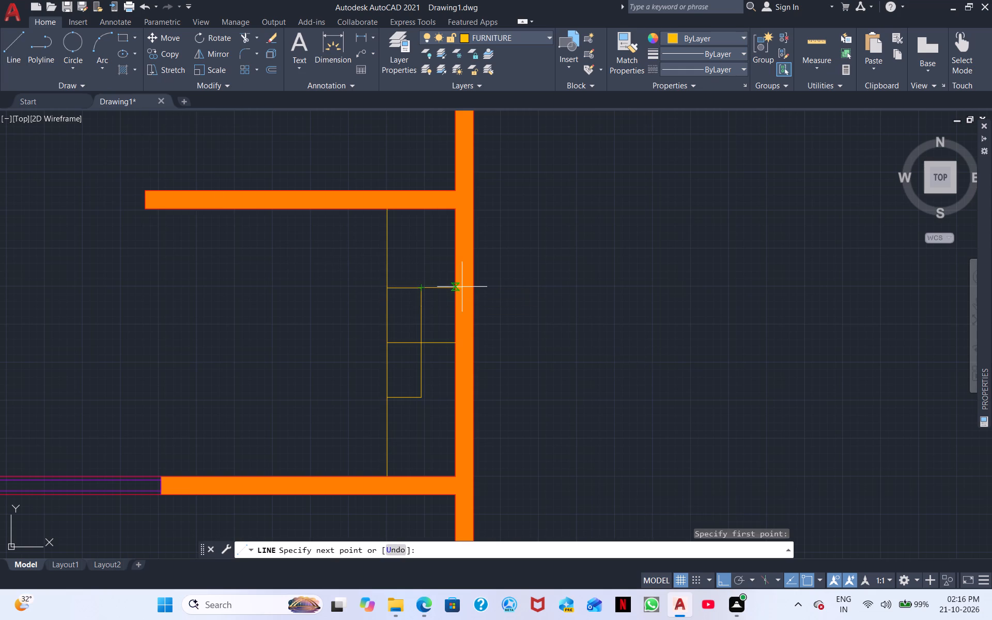
left_click(453, 290)
key("Escape")
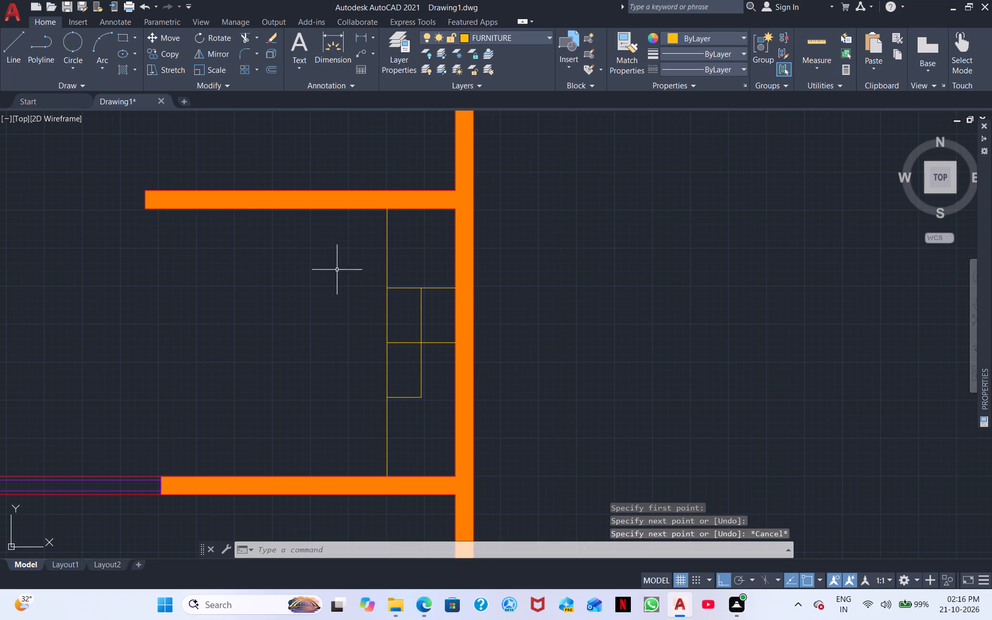
left_click(6, 60)
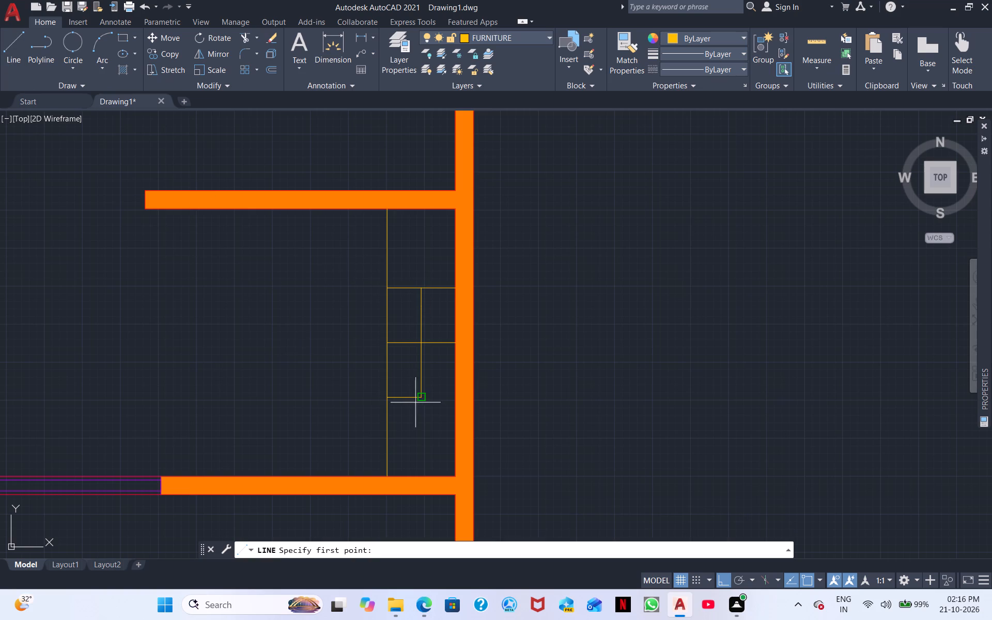
left_click(421, 397)
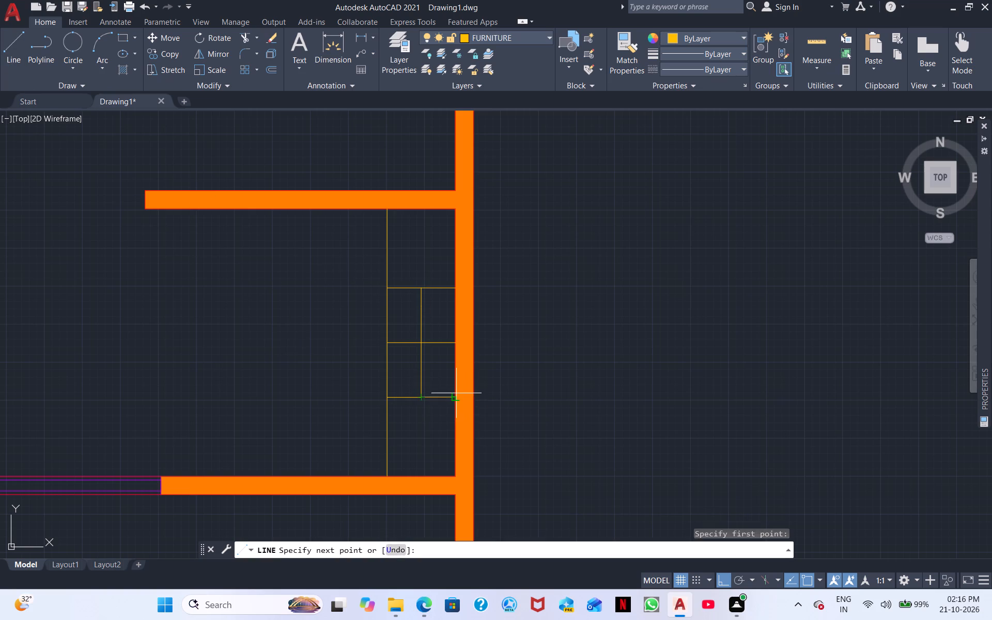
left_click(455, 394)
key("Escape")
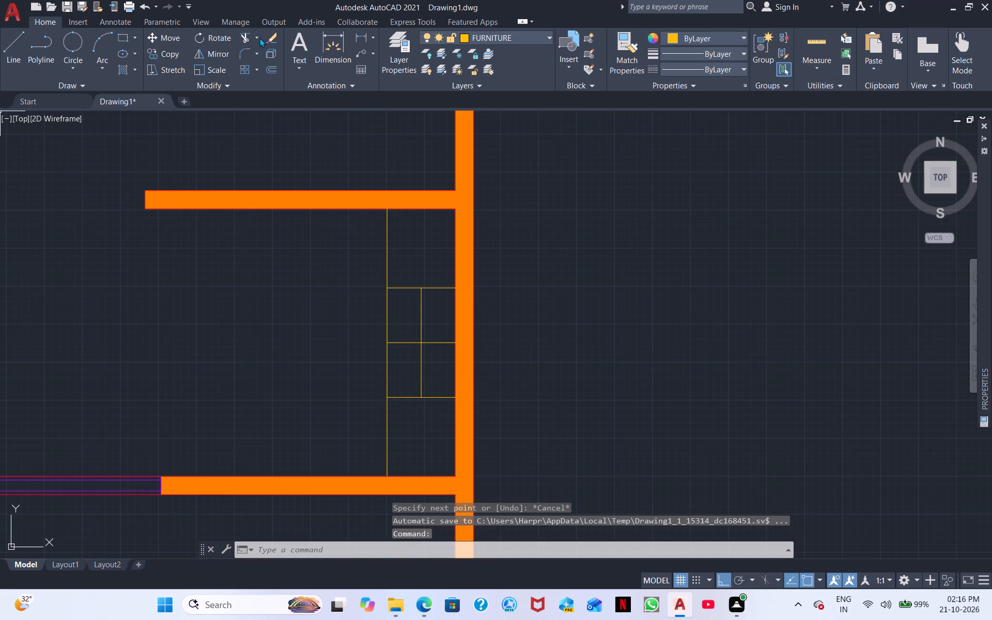
Trim away the centre horizontal line, the short inner vertical, and the long vertical's portion between the two horizontals.
left_click(246, 39)
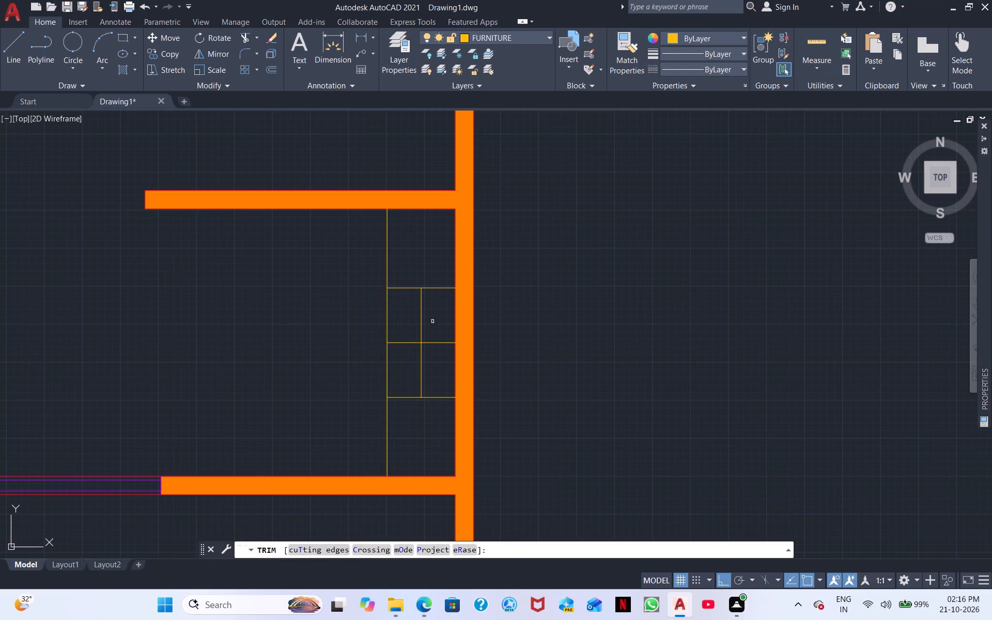
left_click_drag(433, 321, 418, 364)
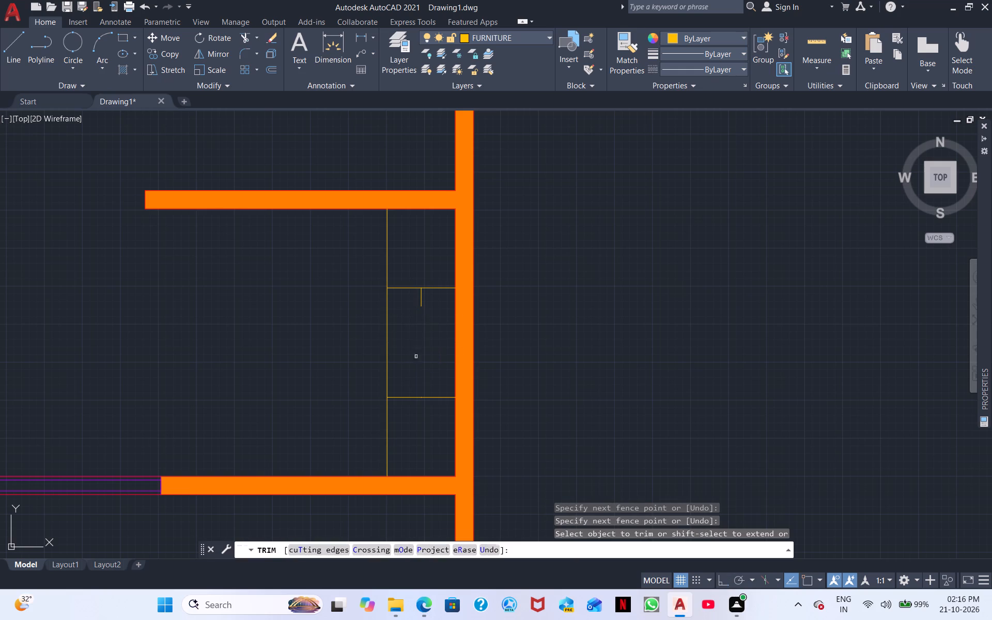
left_click(421, 304)
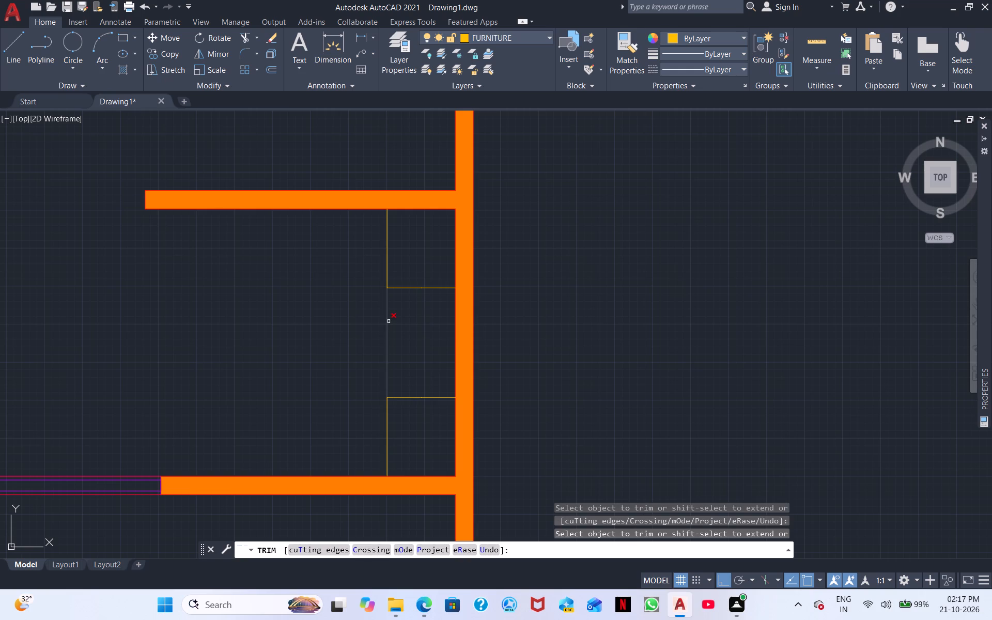
left_click(389, 321)
middle_click(412, 339)
right_click(412, 339)
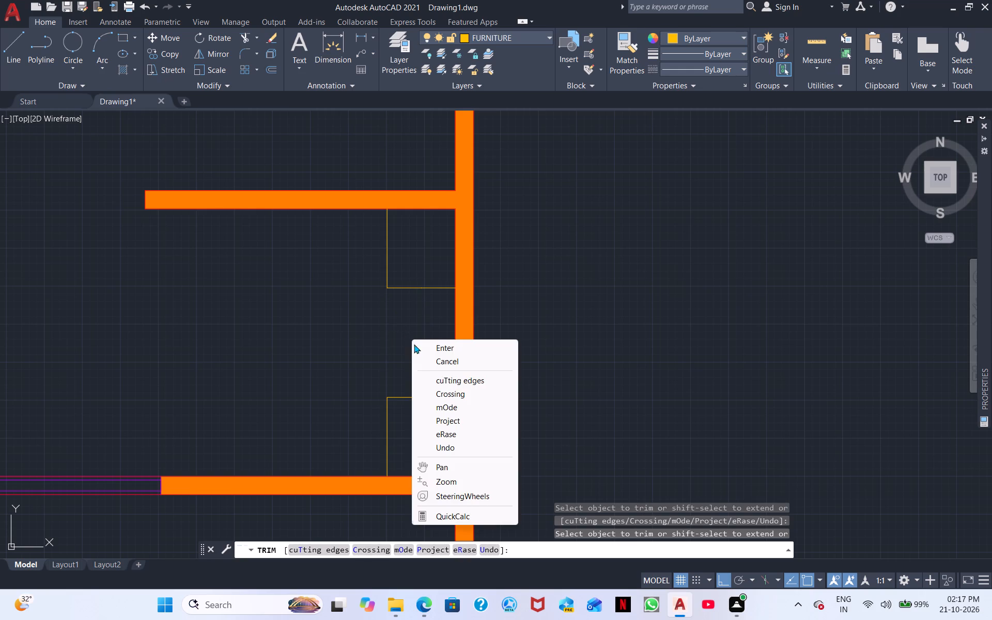
left_click(435, 360)
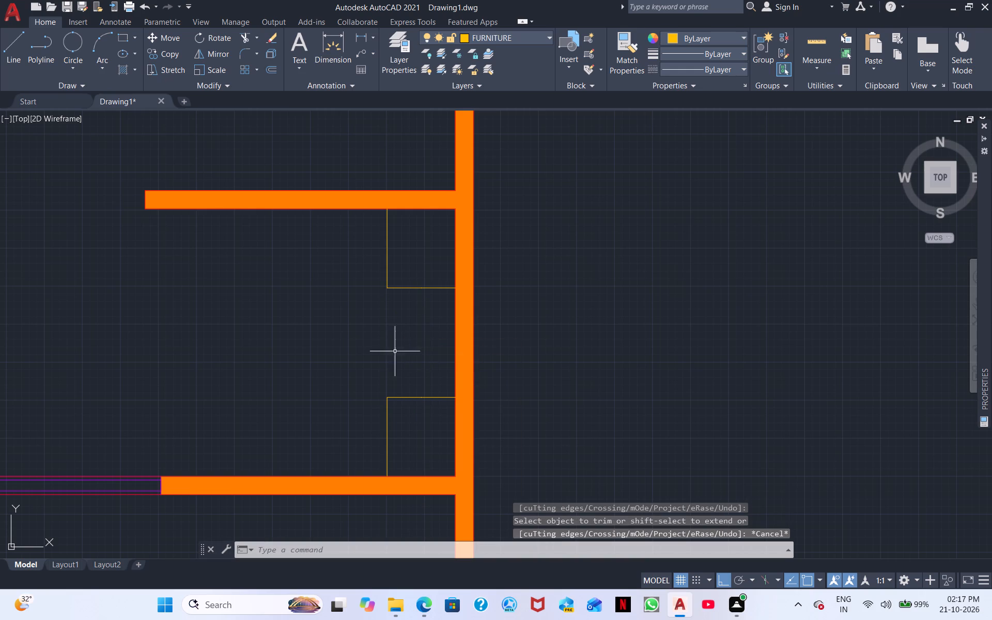
Draw a 2-Point circle between the west ends of the two horizontal lines.
left_click(71, 58)
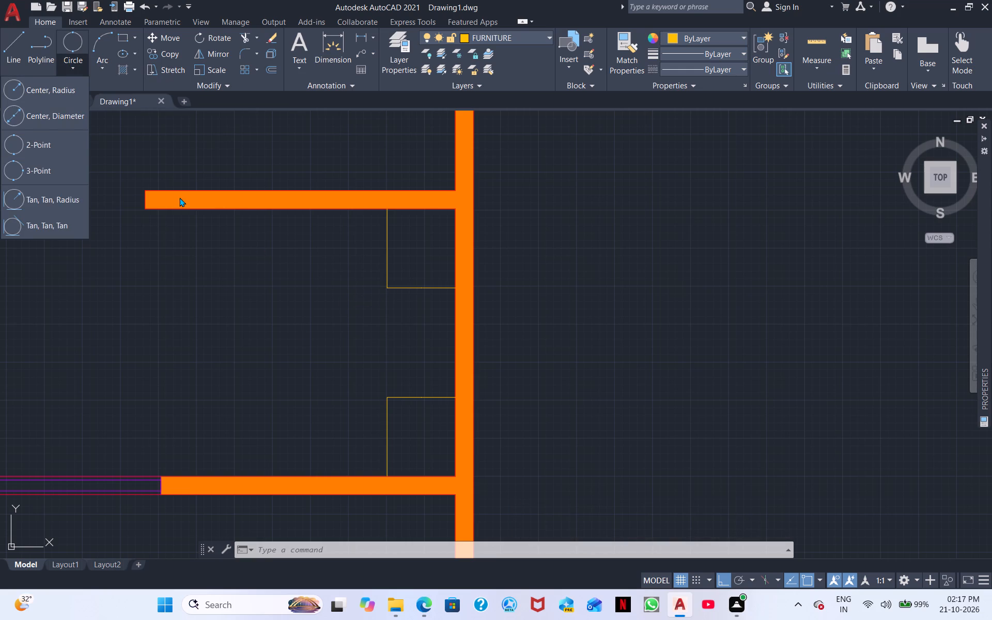
left_click(39, 143)
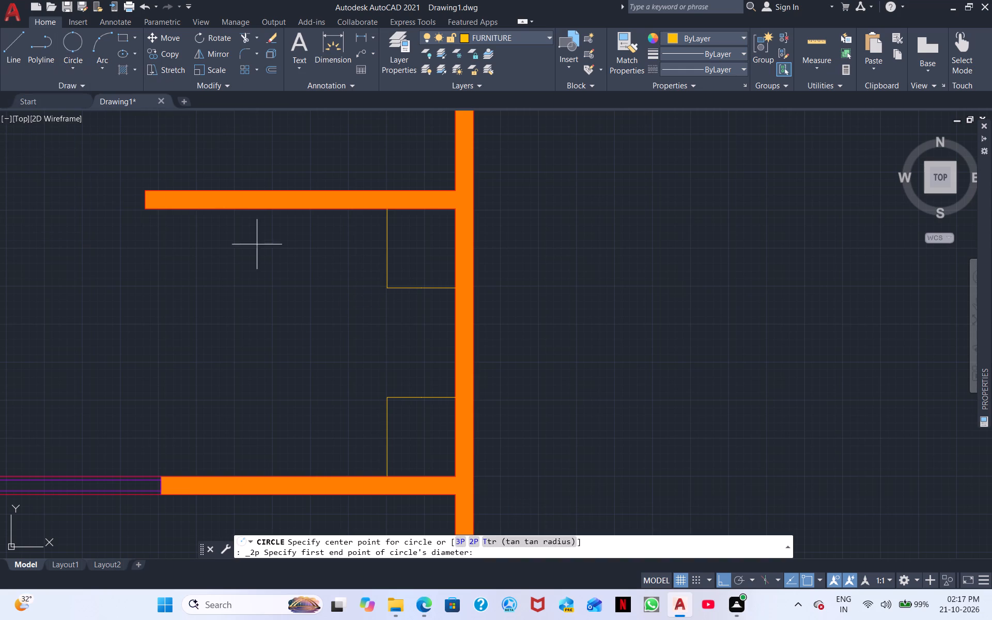
left_click(388, 293)
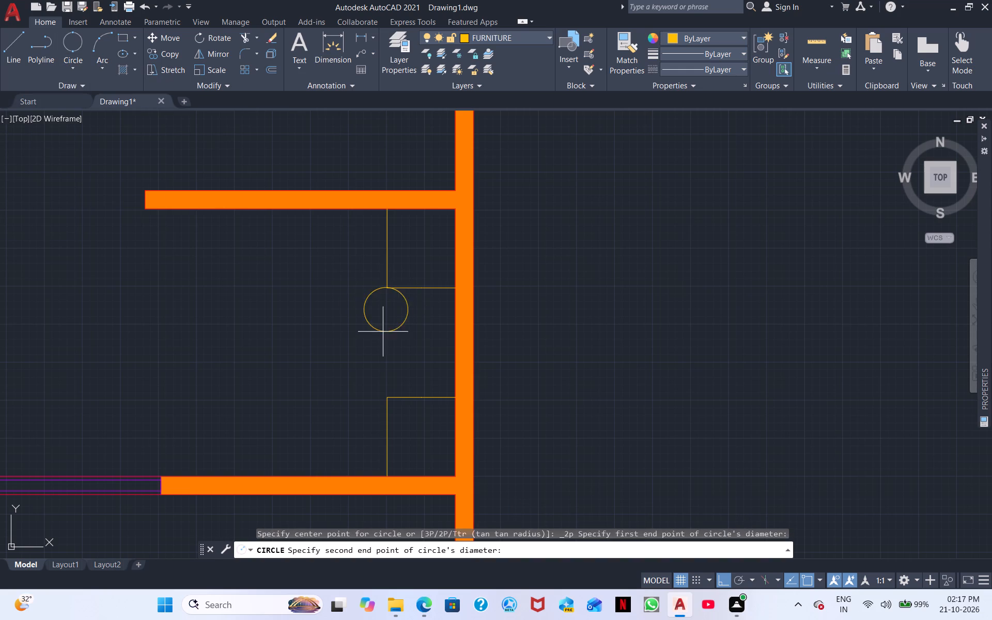
left_click(388, 396)
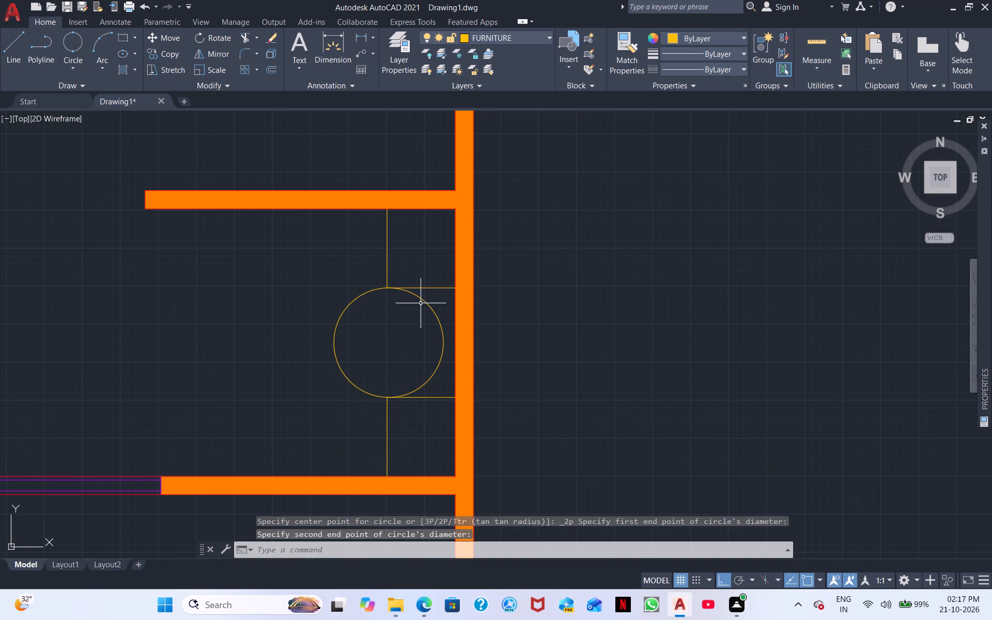
Trim off the circle's east half so a semicircle joins the two horizontal lines.
left_click(245, 37)
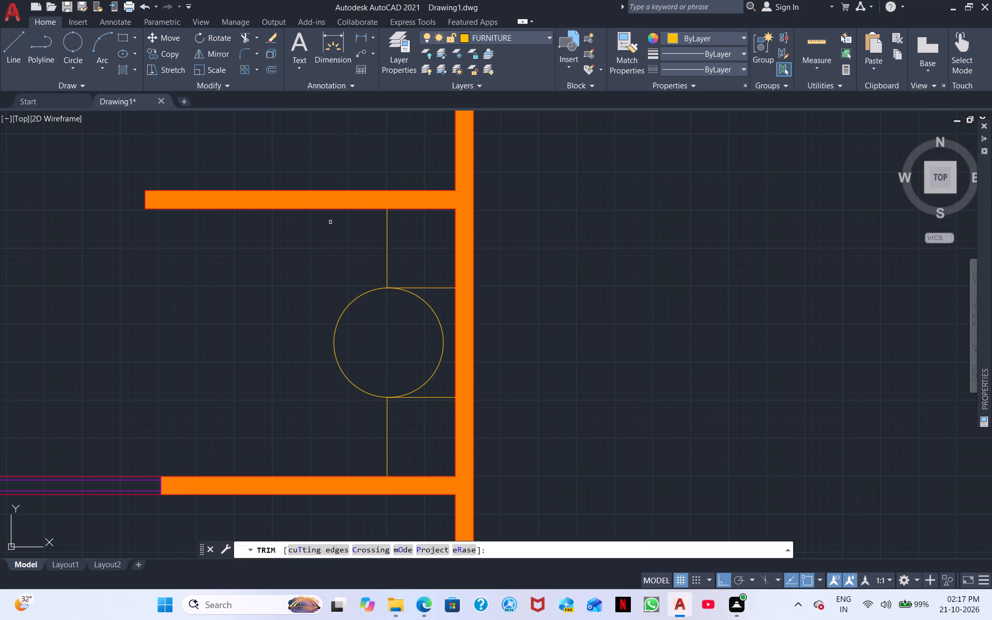
left_click(421, 300)
scroll(407, 315, "down", 2)
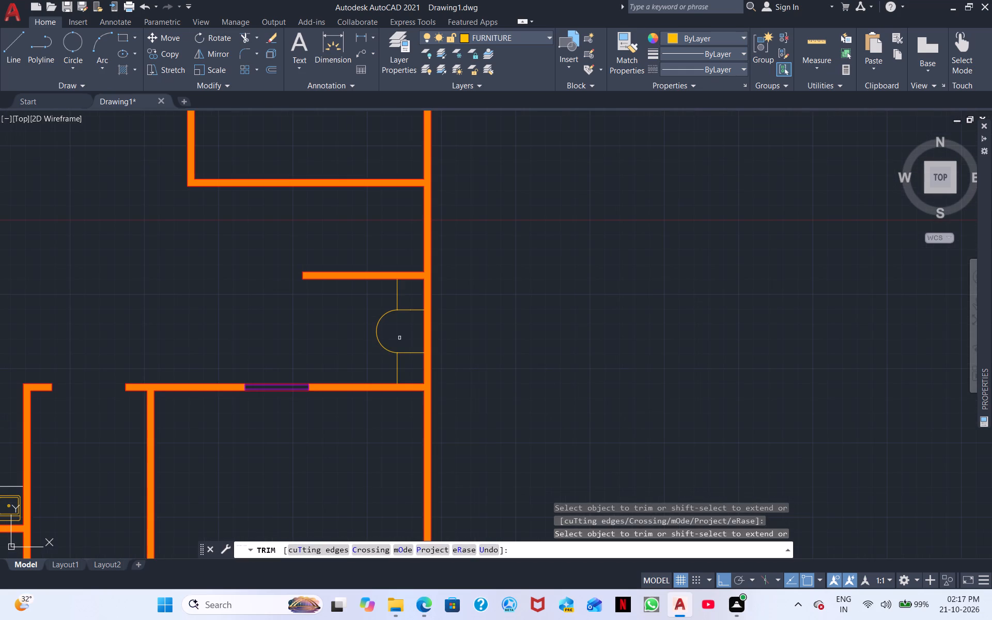
middle_click_drag(399, 339, 449, 316)
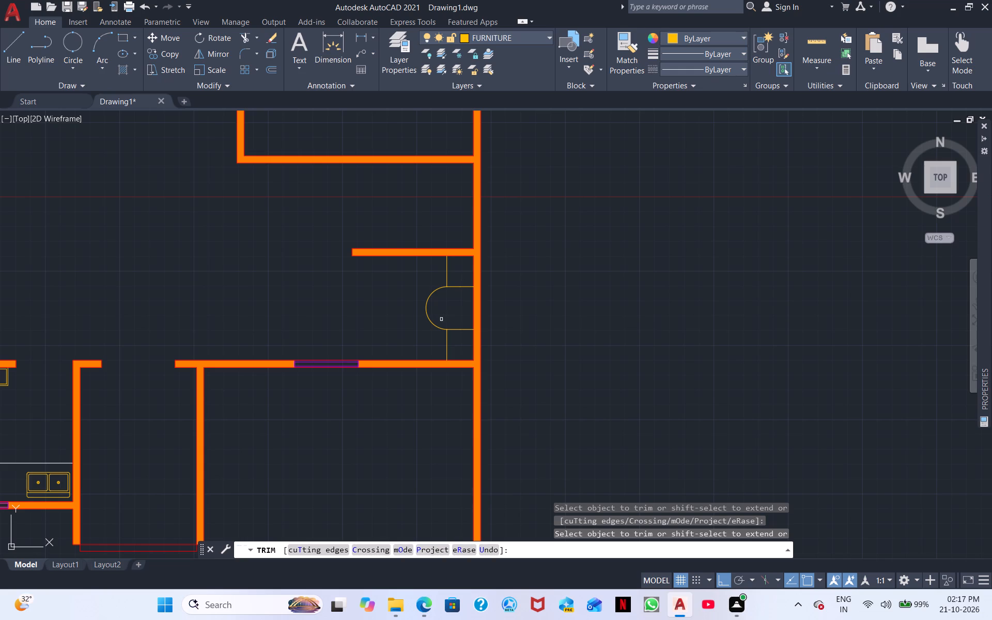
key("Escape")
Examine the floor plan around the kitchen, entrance passage, cabinet rooms and west side for what to draw next.
middle_click_drag(366, 339, 463, 329)
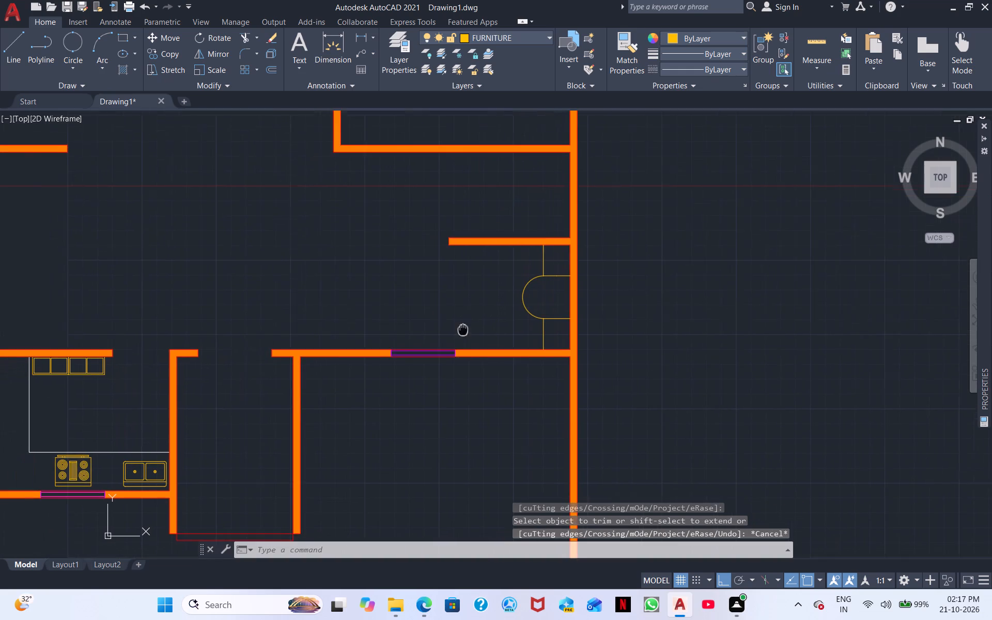
middle_click_drag(463, 329, 466, 328)
middle_click_drag(346, 329, 458, 334)
scroll(362, 314, "down", 1)
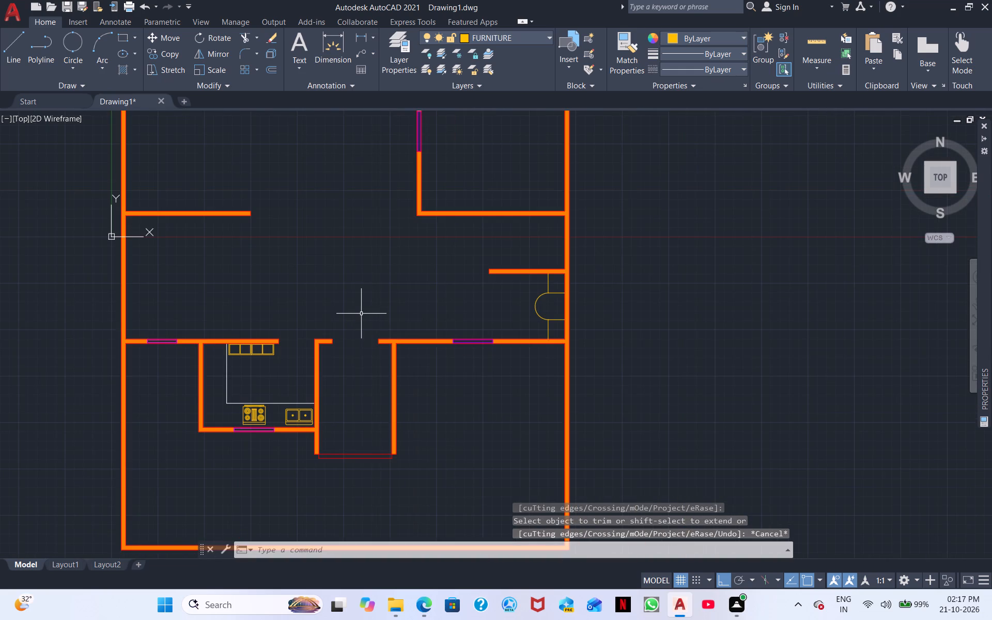
middle_click_drag(361, 317, 420, 250)
middle_click_drag(401, 306, 503, 324)
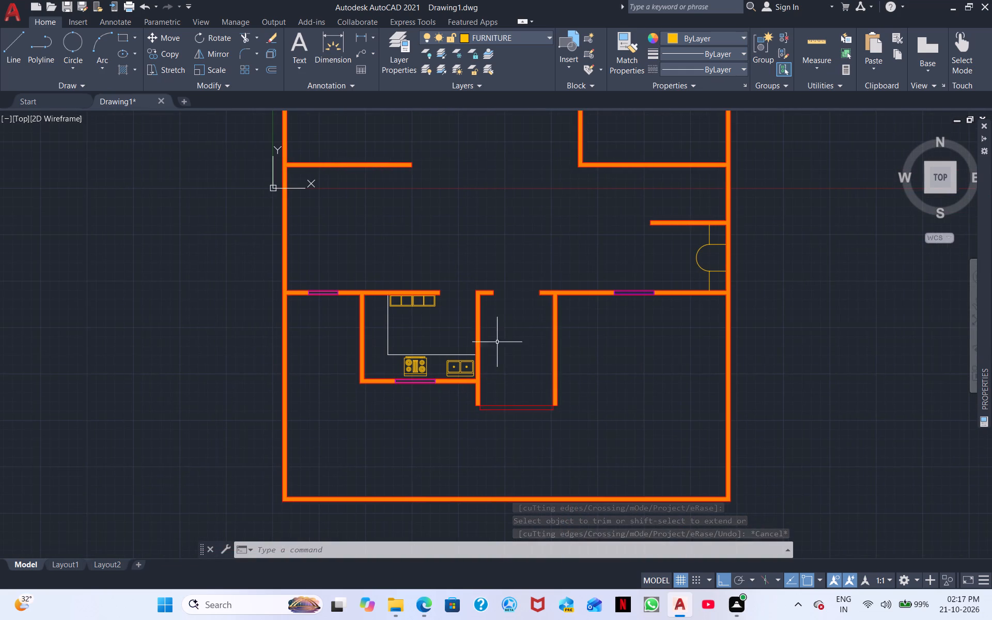
scroll(496, 358, "up", 2)
middle_click_drag(528, 364, 449, 265)
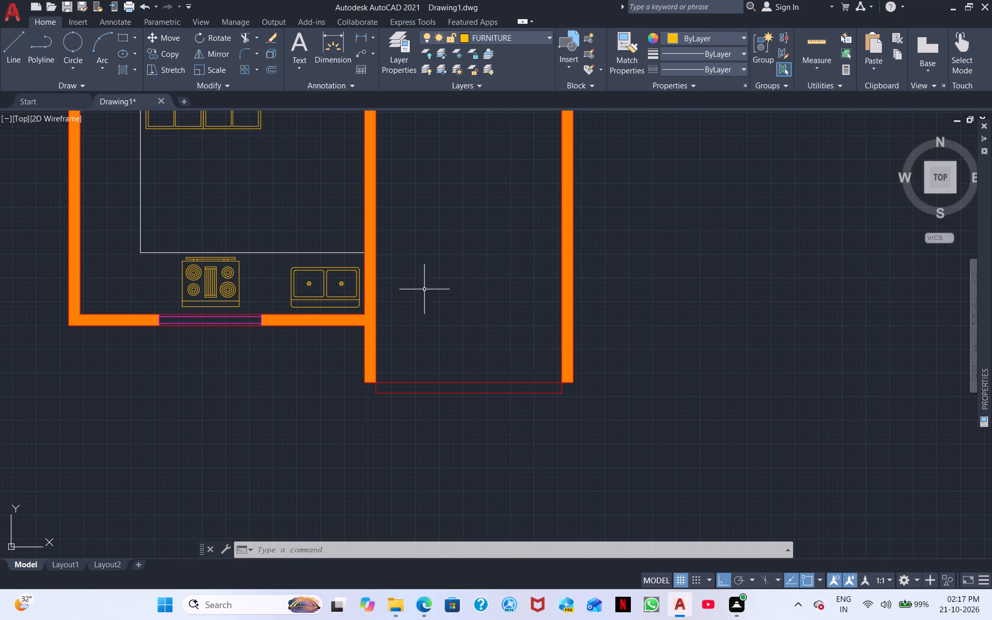
scroll(404, 248, "down", 1)
middle_click_drag(420, 305, 438, 363)
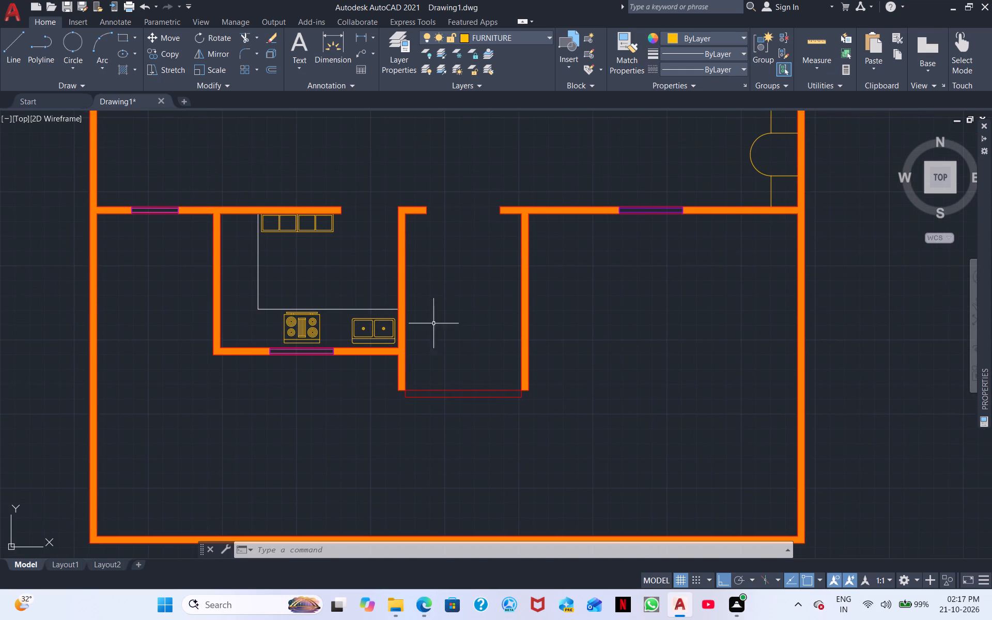
middle_click_drag(353, 316, 298, 331)
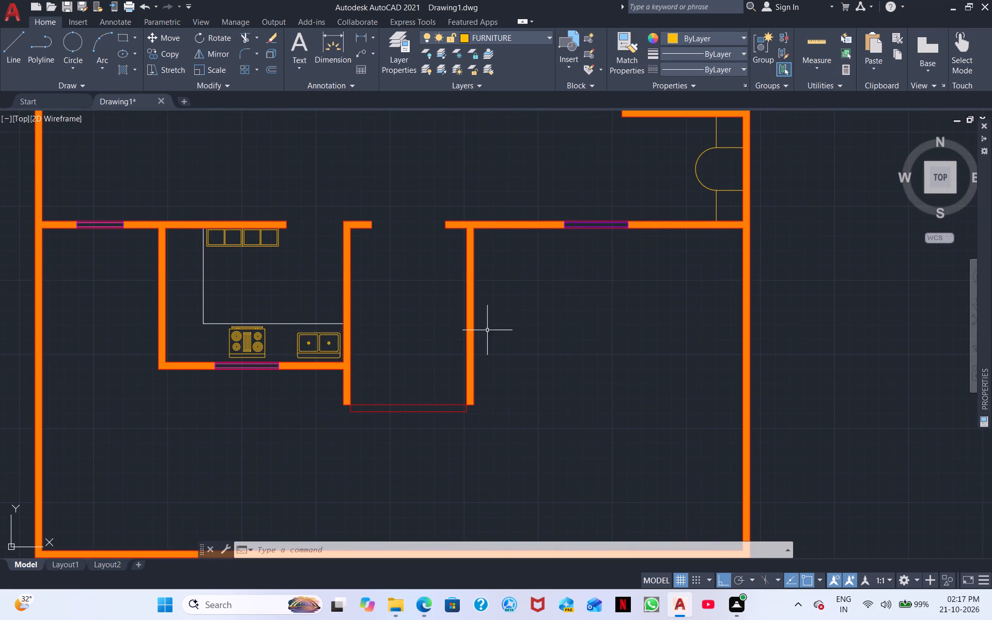
middle_click_drag(483, 334, 388, 402)
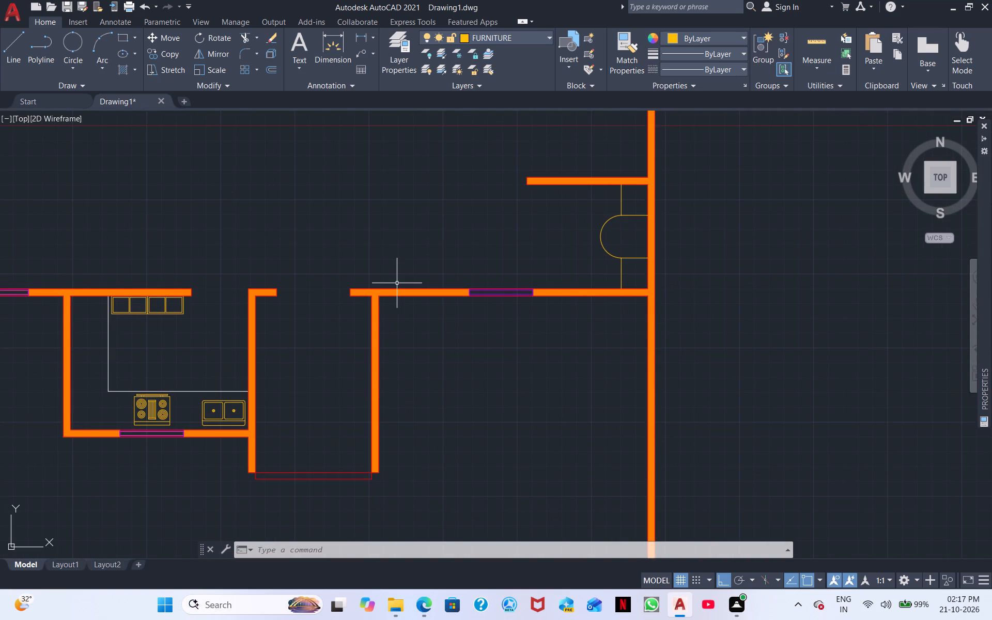
middle_click_drag(446, 333, 497, 461)
middle_click_drag(429, 321, 516, 457)
scroll(474, 409, "down", 1)
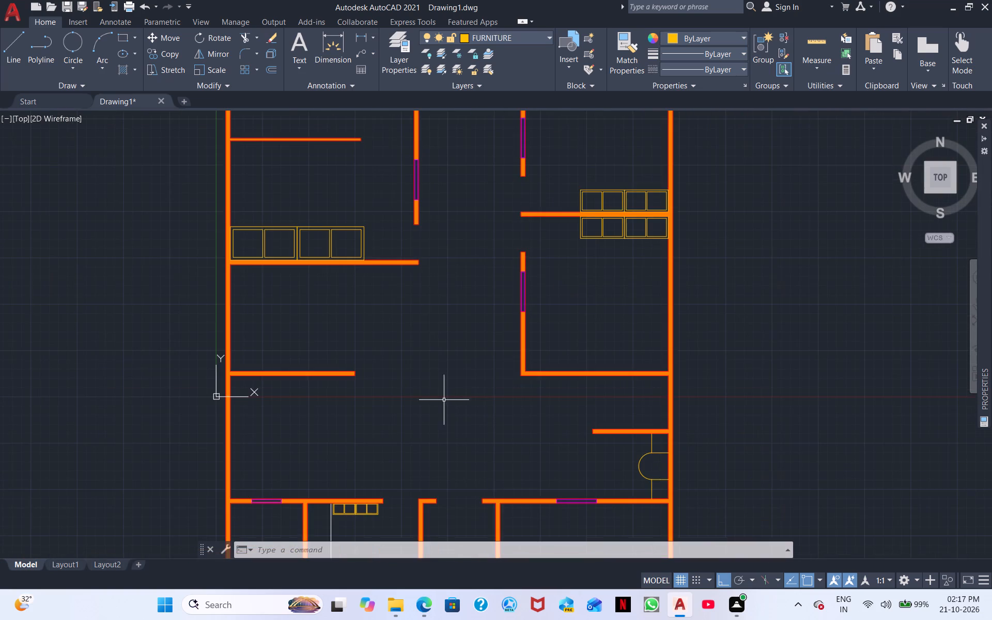
middle_click_drag(419, 400, 535, 400)
scroll(502, 397, "down", 2)
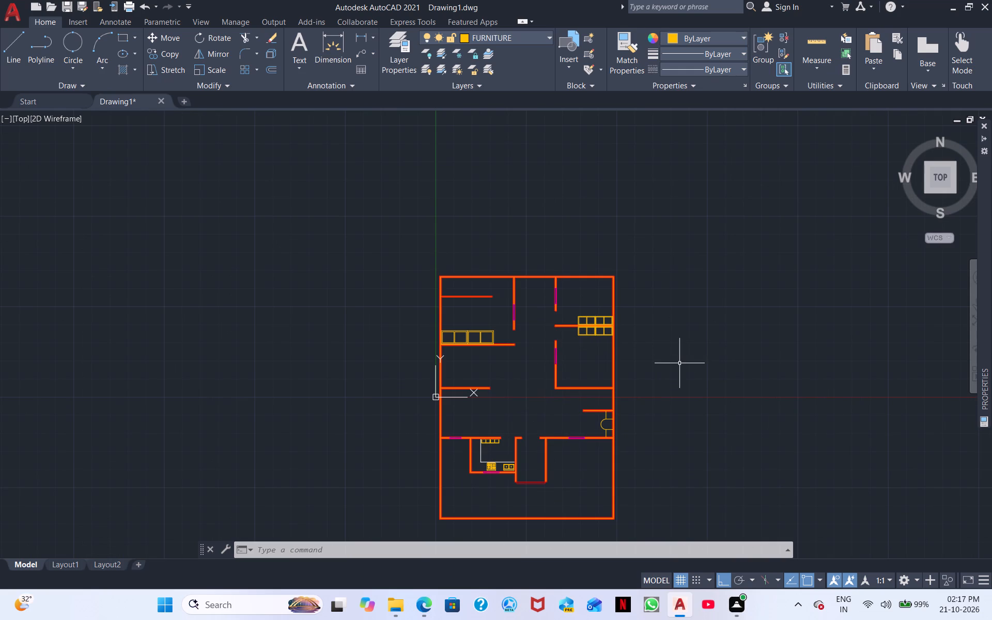
scroll(679, 363, "up", 2)
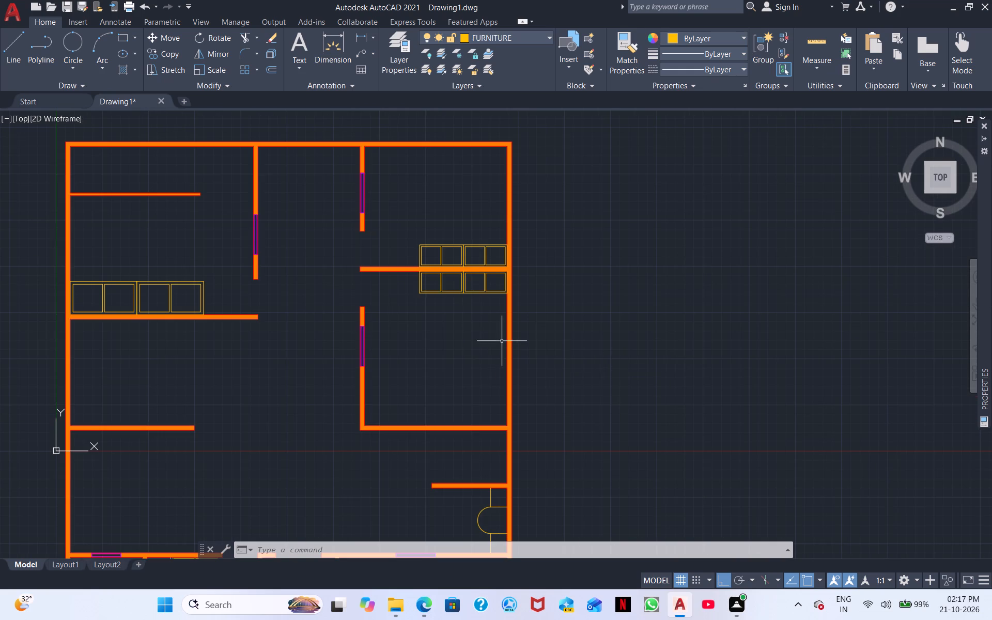
middle_click_drag(360, 415, 437, 269)
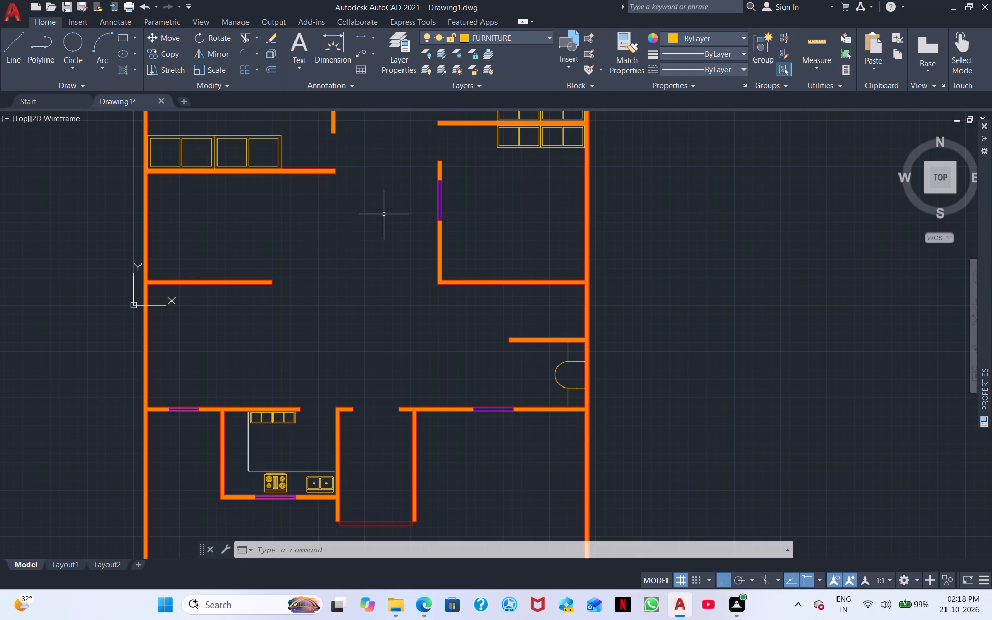
scroll(218, 234, "up", 1)
middle_click_drag(196, 235, 373, 329)
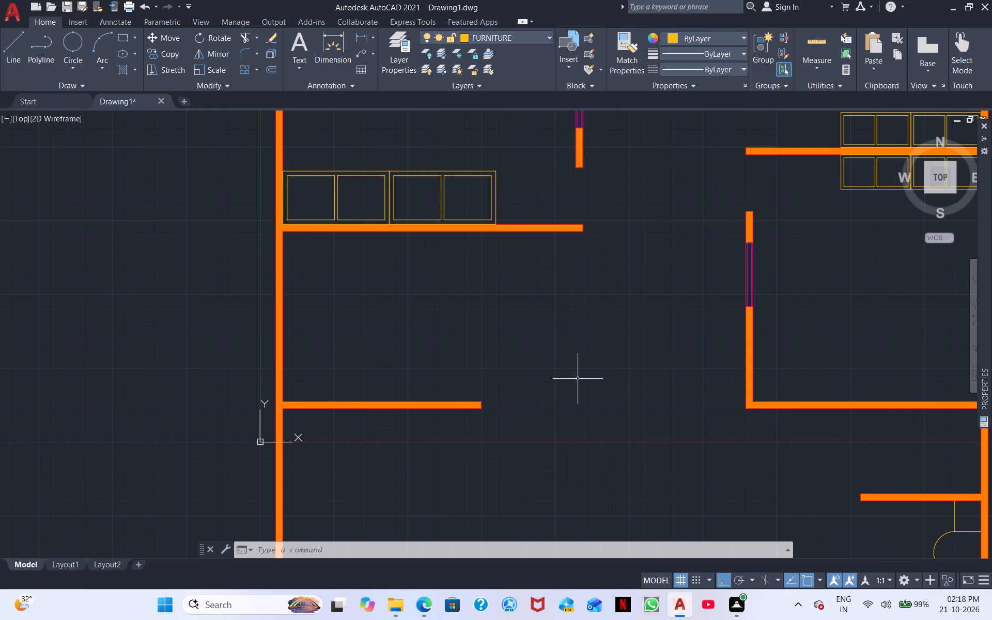
scroll(457, 352, "down", 1)
On the WALL BOUNDRY layer, draw a short vertical line across the south wall's thickness from the inner southeast corner.
middle_click_drag(473, 378, 283, 216)
middle_click_drag(377, 372, 334, 163)
middle_click_drag(339, 291, 322, 242)
scroll(344, 269, "up", 3)
middle_click_drag(391, 286, 167, 239)
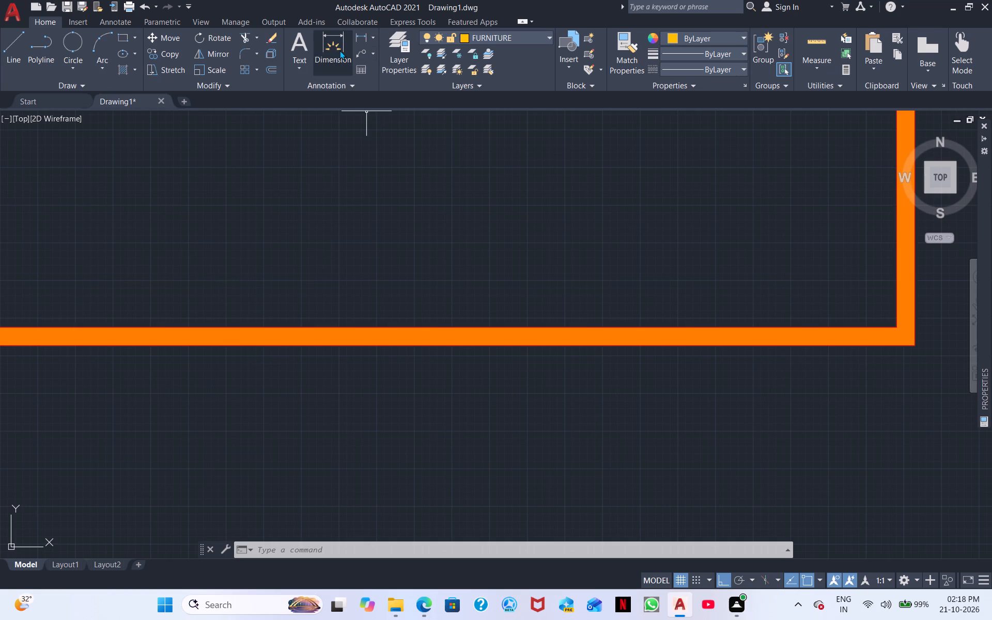
left_click(20, 32)
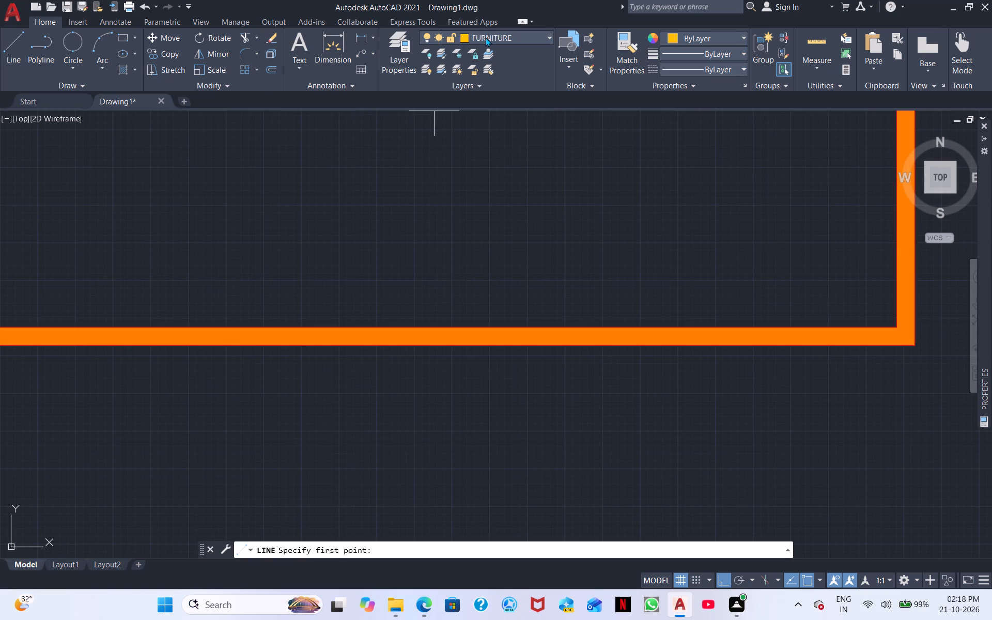
left_click(485, 37)
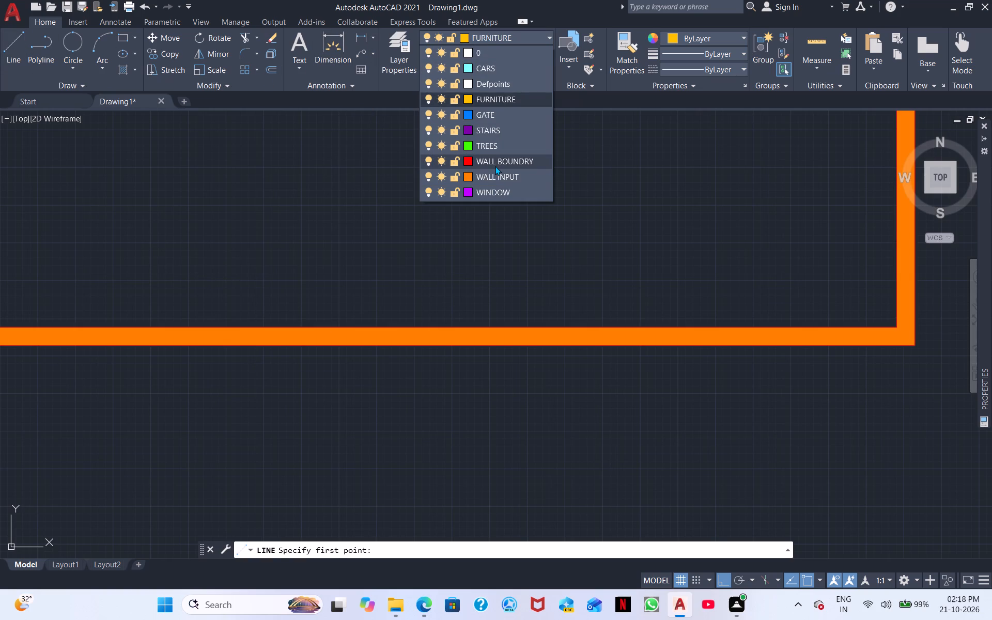
left_click(495, 166)
left_click(17, 51)
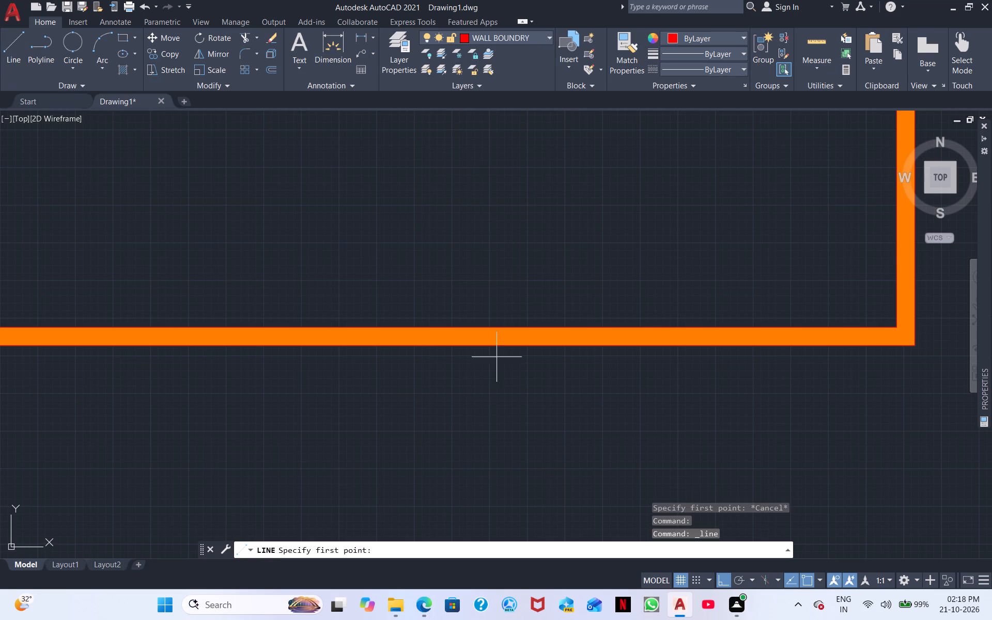
left_click(901, 328)
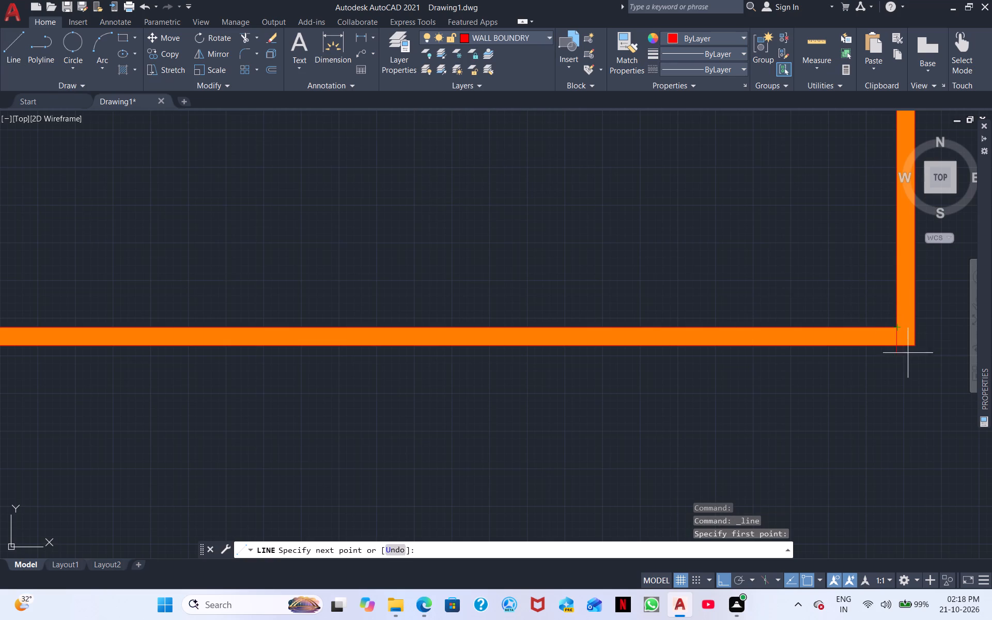
scroll(911, 346, "up", 4)
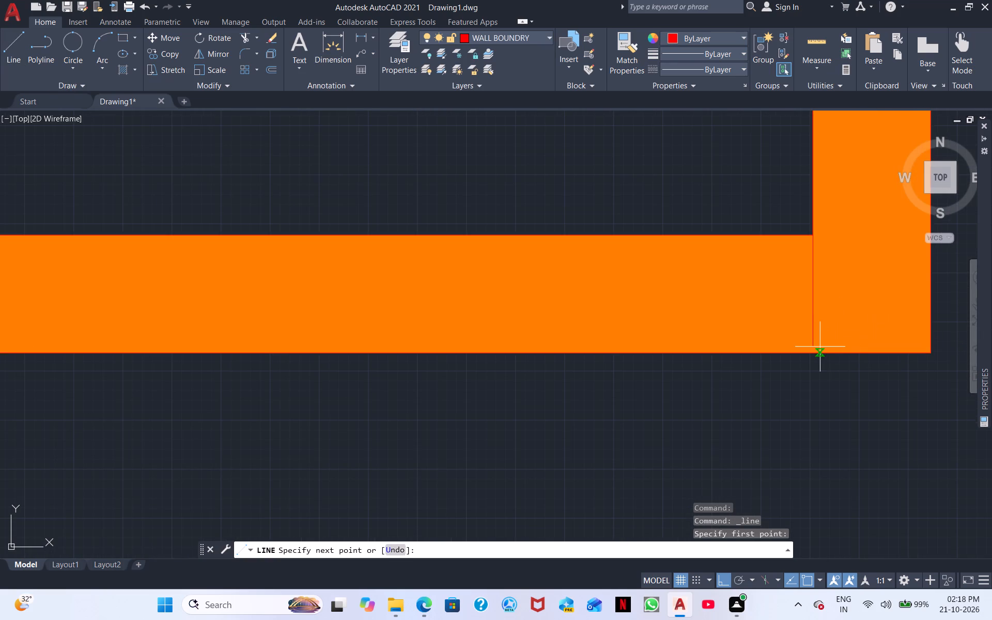
left_click(817, 352)
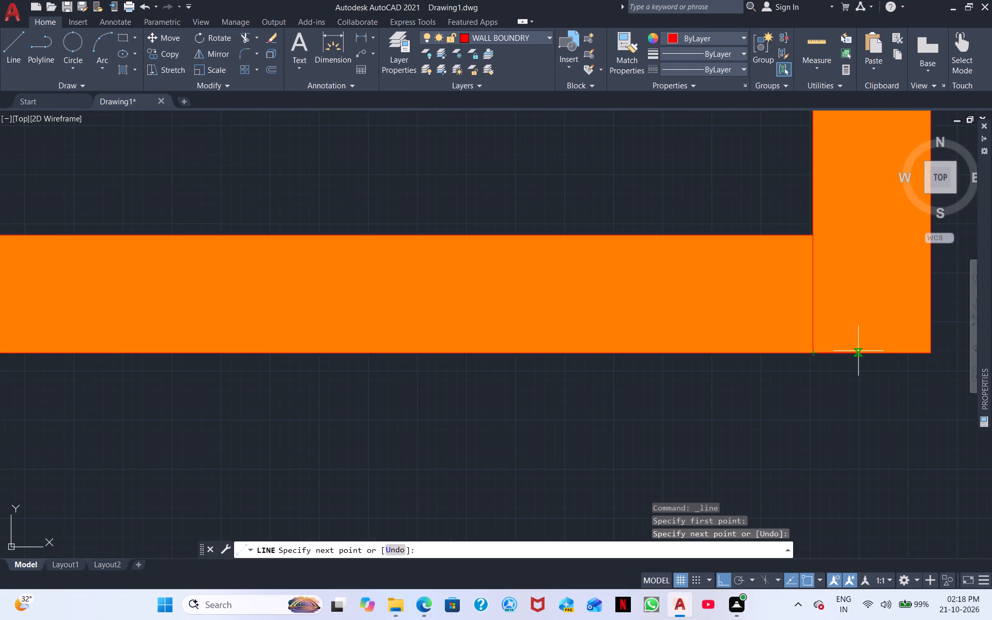
key("Escape")
scroll(629, 338, "down", 3)
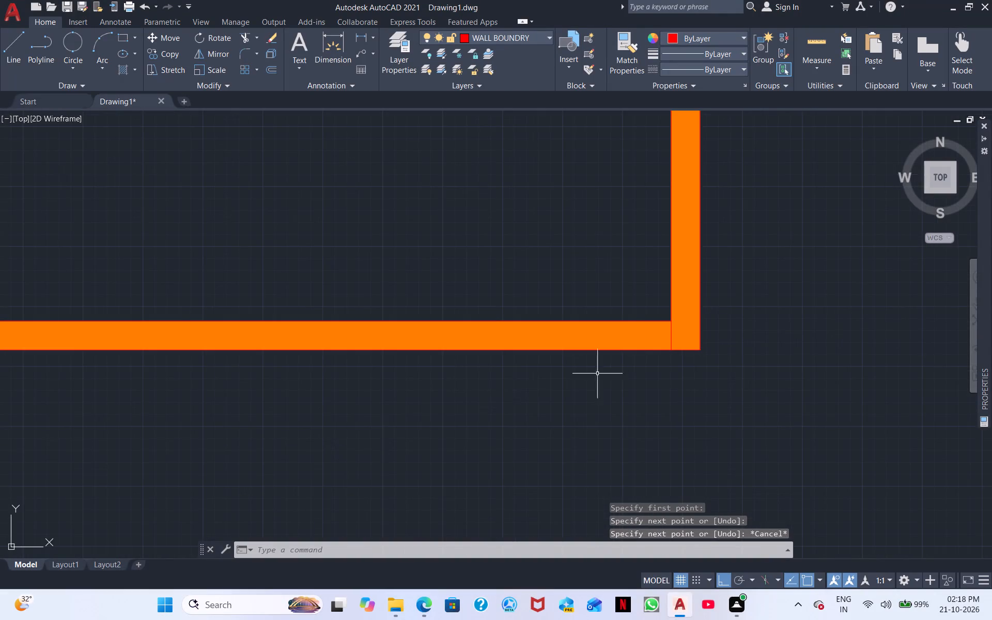
Draw connected lines from that line's south end: a short way south, 15' west, then north to the wall and across its thickness.
middle_click_drag(337, 455, 658, 445)
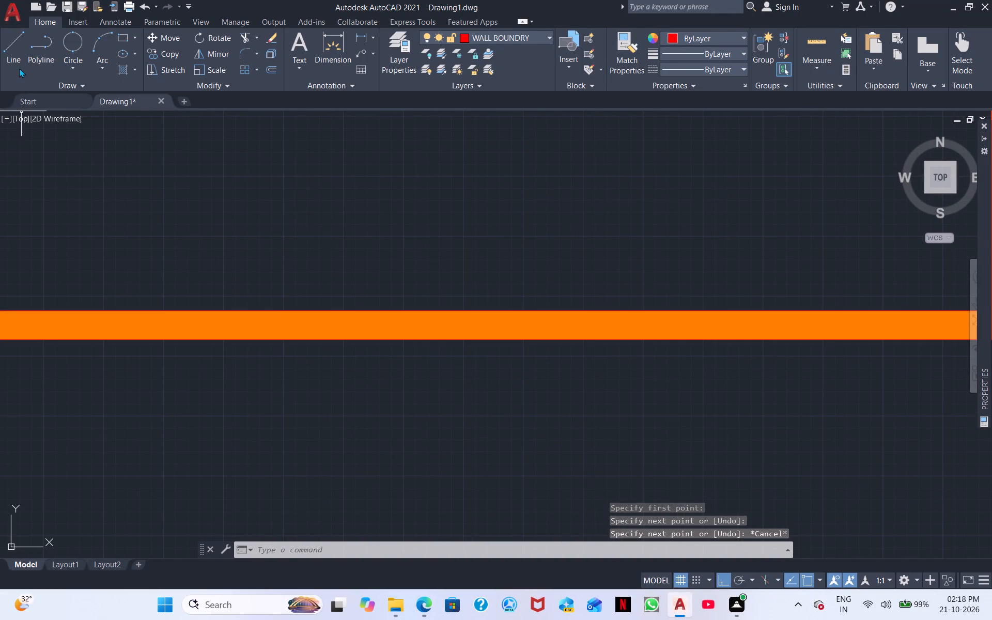
left_click(10, 57)
middle_click_drag(731, 442, 193, 451)
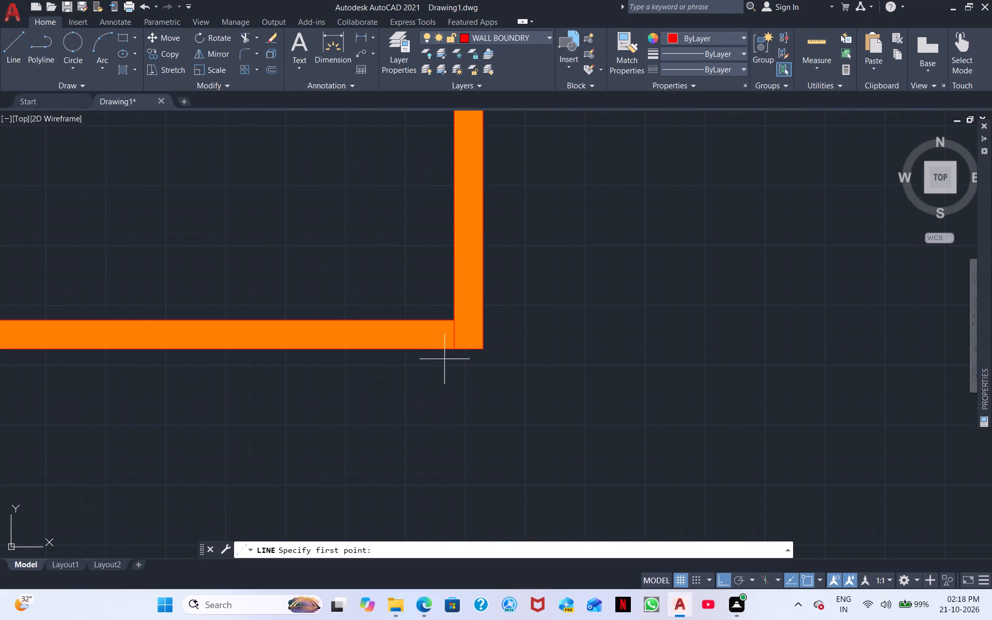
left_click(454, 350)
left_click(454, 399)
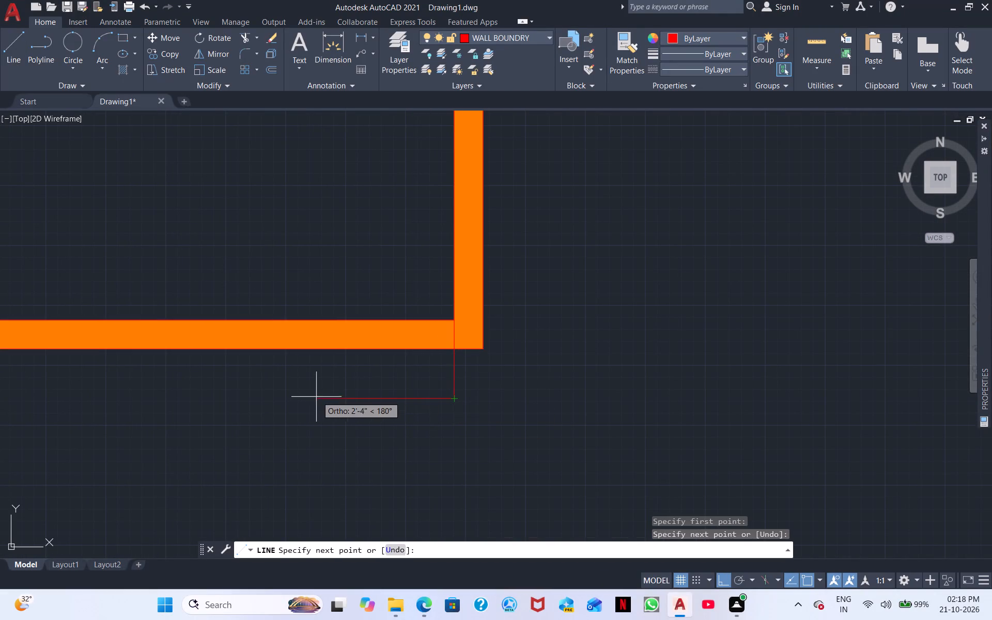
type("15'")
key("Return")
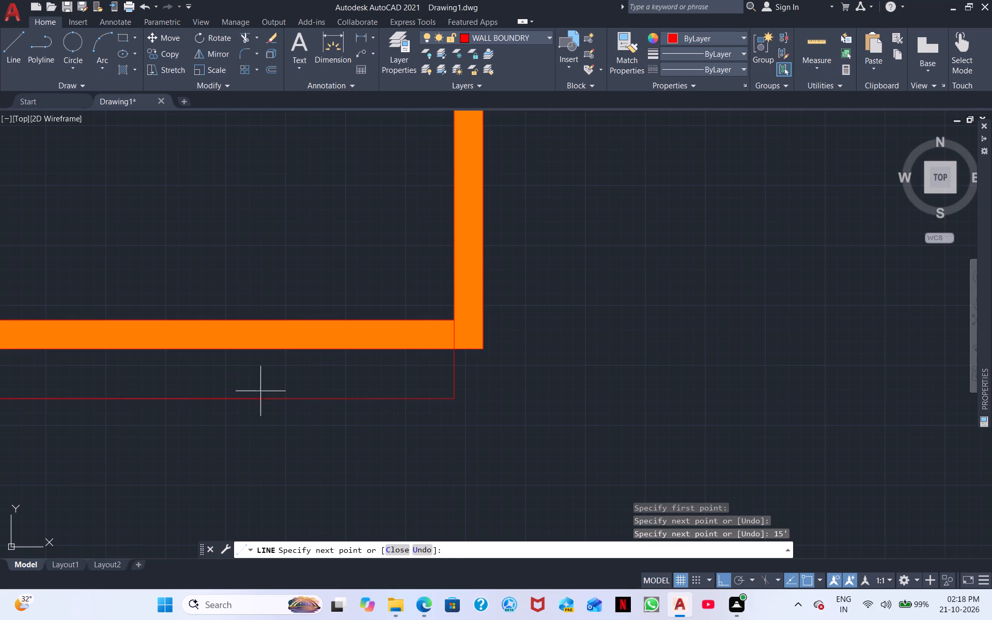
middle_click_drag(262, 391, 740, 258)
scroll(448, 166, "down", 3)
middle_click_drag(171, 189, 204, 189)
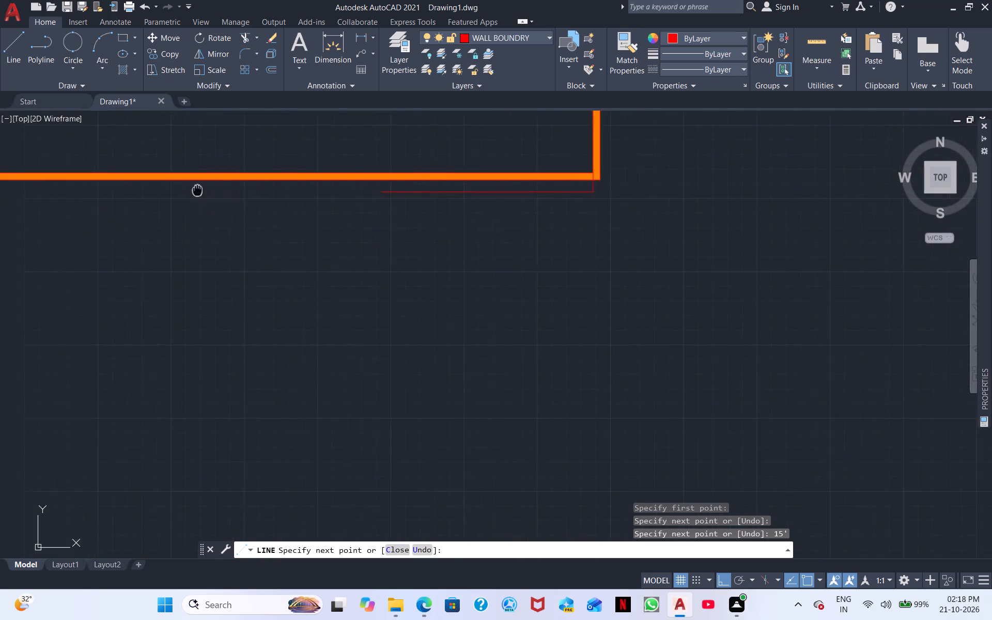
middle_click_drag(204, 189, 355, 231)
middle_click_drag(513, 253, 455, 380)
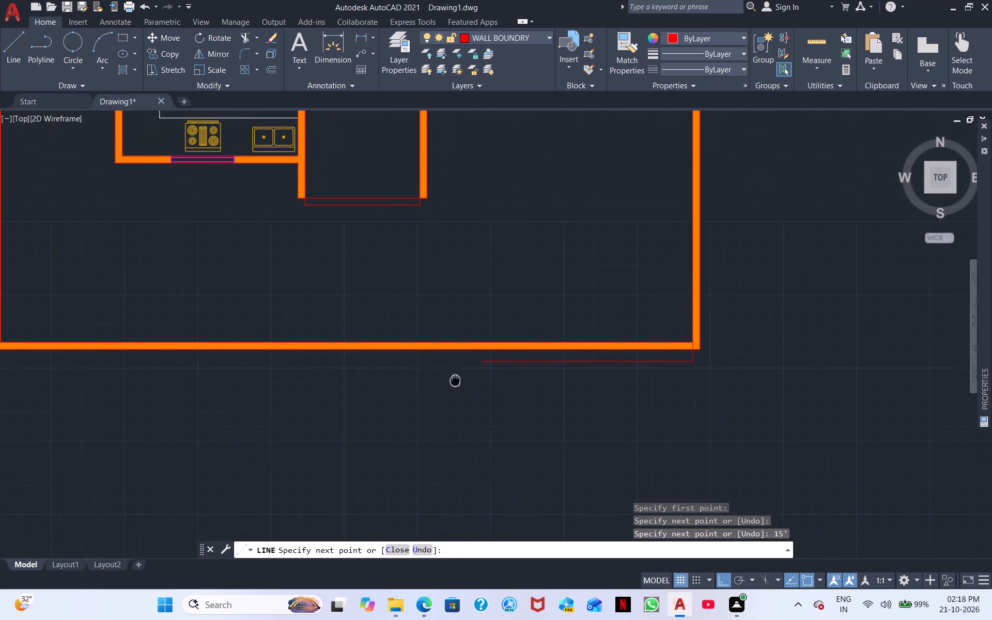
middle_click_drag(455, 380, 455, 381)
scroll(472, 374, "up", 3)
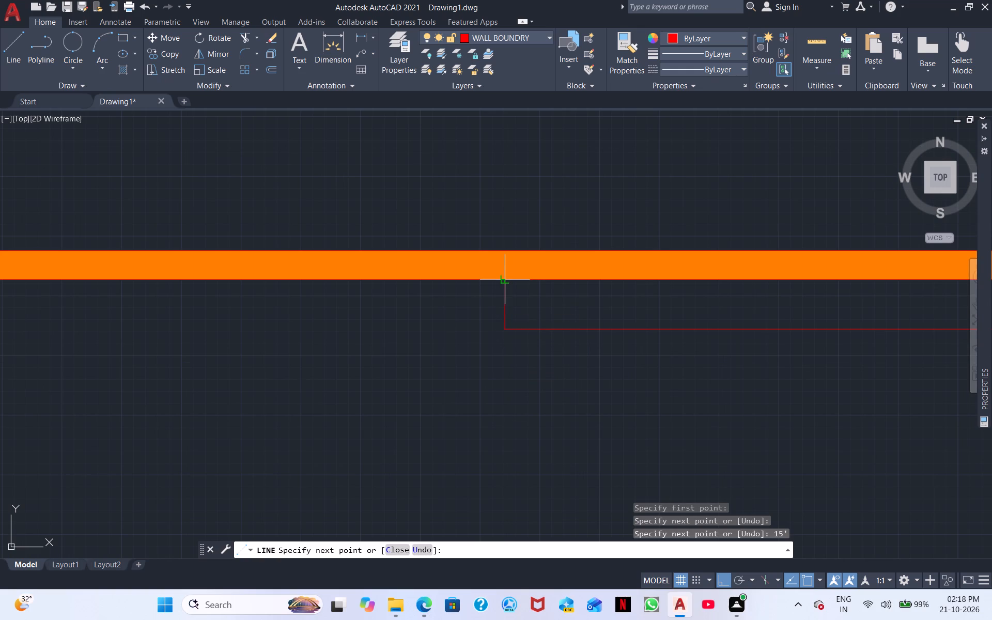
left_click(505, 276)
scroll(504, 238, "up", 3)
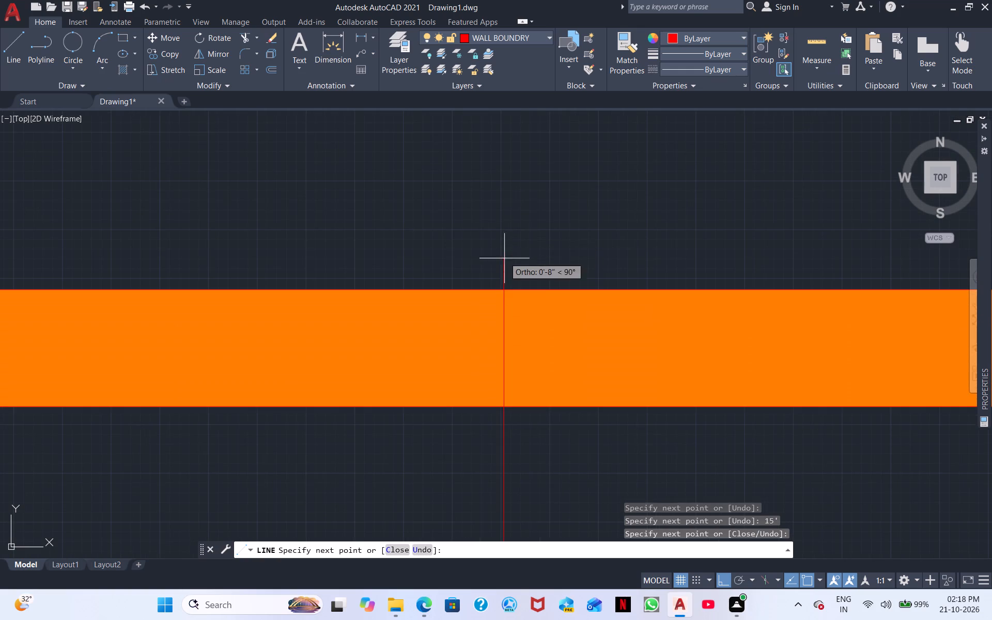
left_click(506, 289)
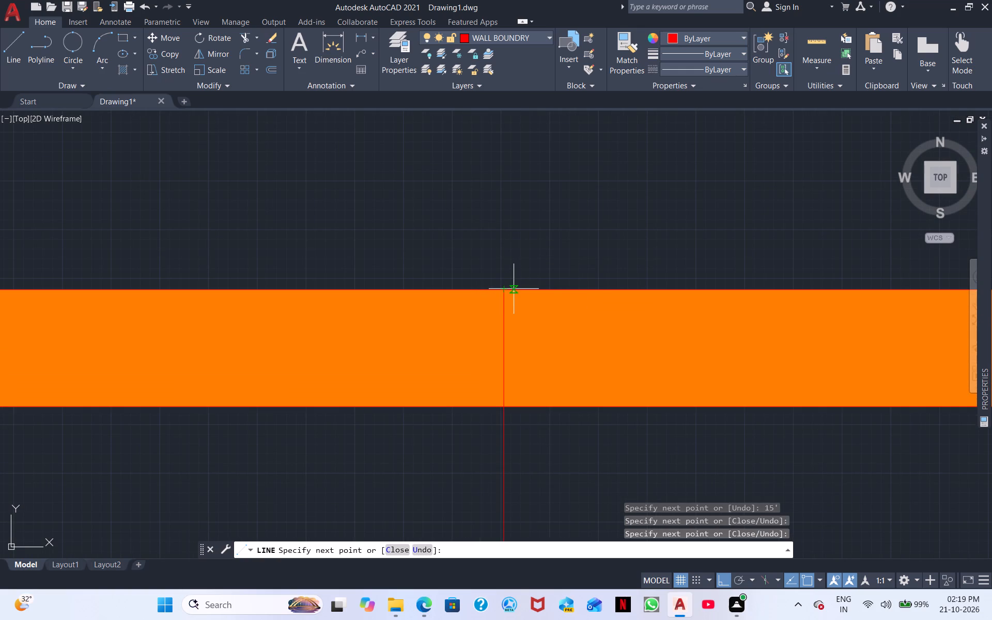
key("Escape")
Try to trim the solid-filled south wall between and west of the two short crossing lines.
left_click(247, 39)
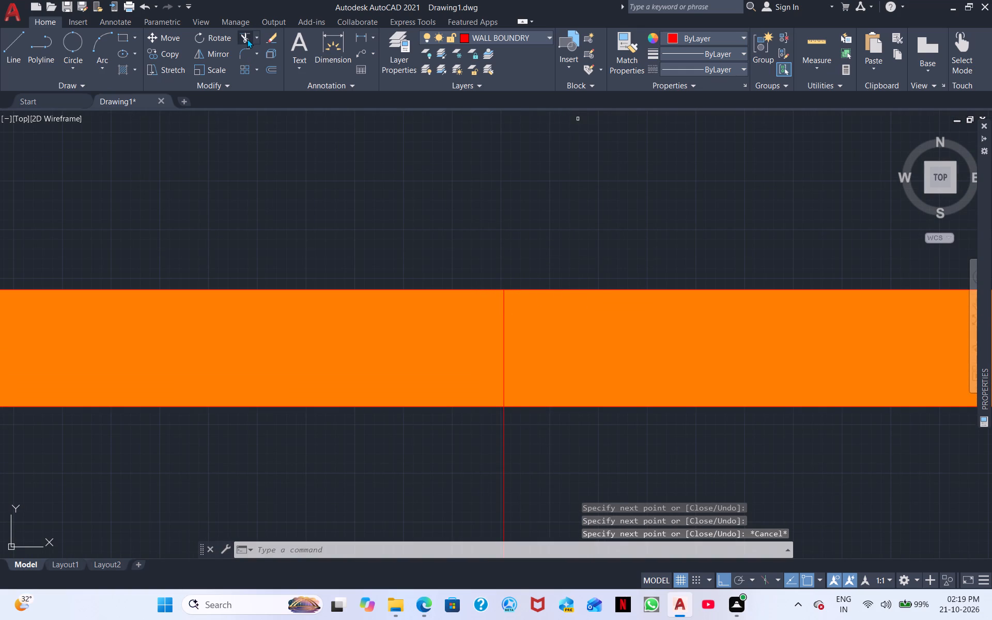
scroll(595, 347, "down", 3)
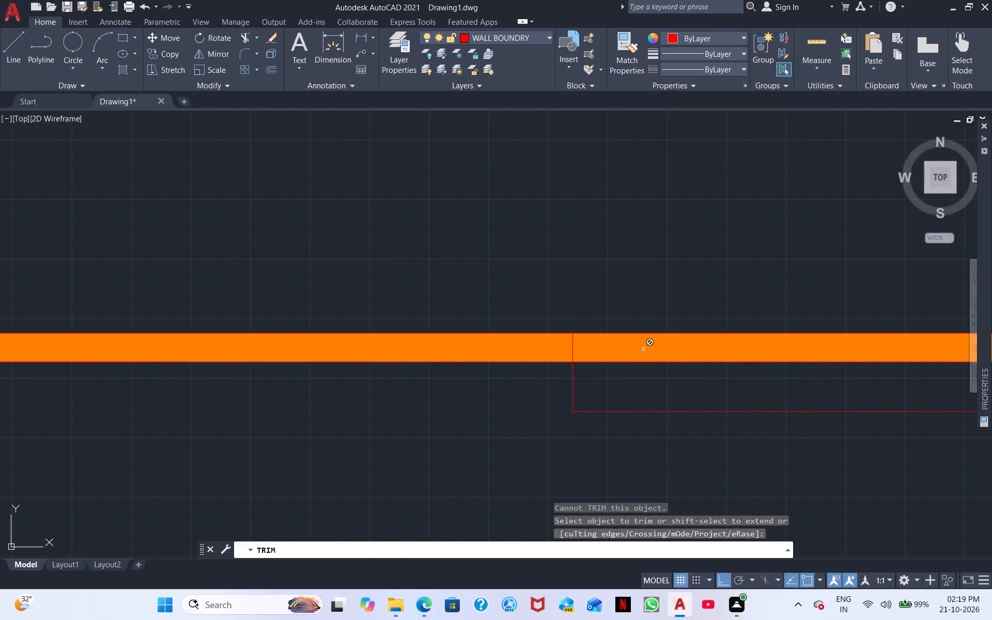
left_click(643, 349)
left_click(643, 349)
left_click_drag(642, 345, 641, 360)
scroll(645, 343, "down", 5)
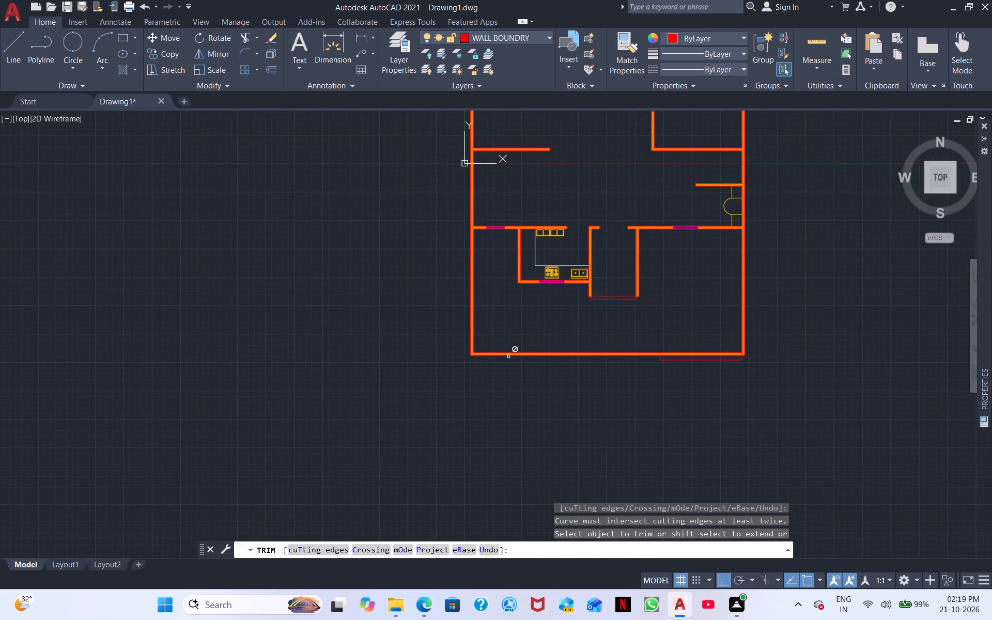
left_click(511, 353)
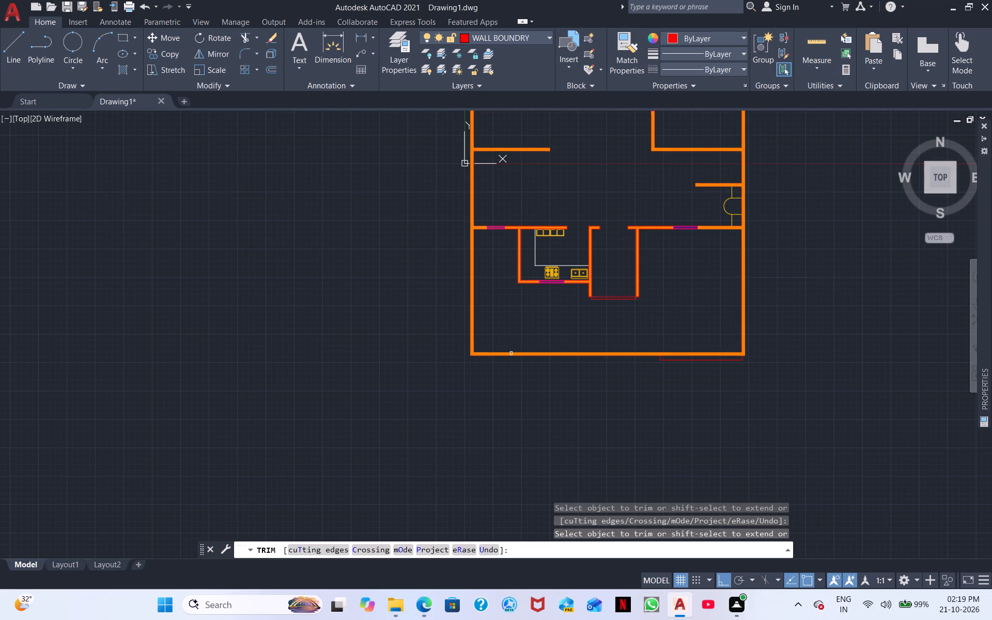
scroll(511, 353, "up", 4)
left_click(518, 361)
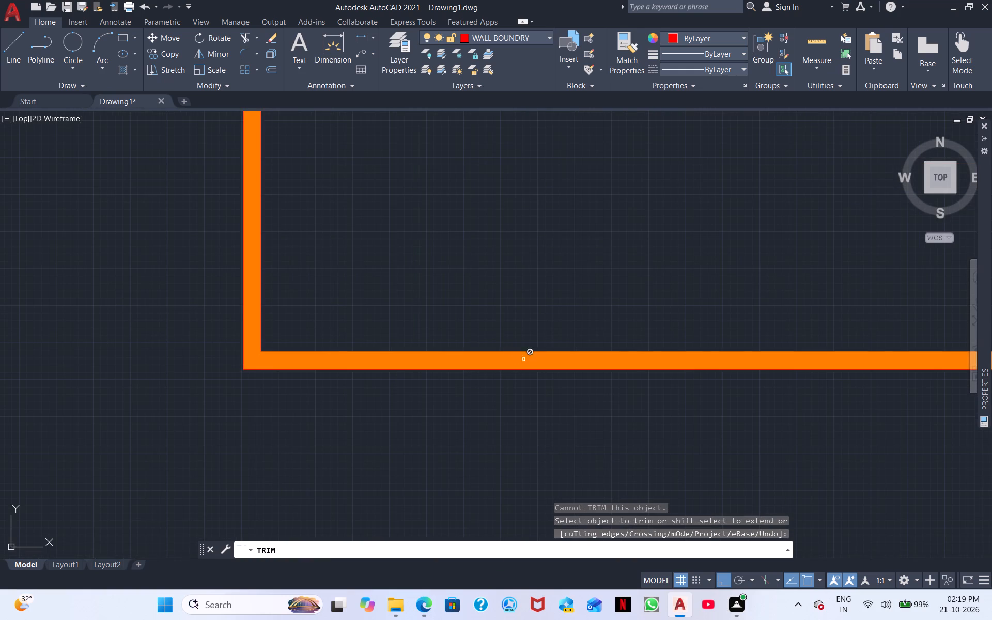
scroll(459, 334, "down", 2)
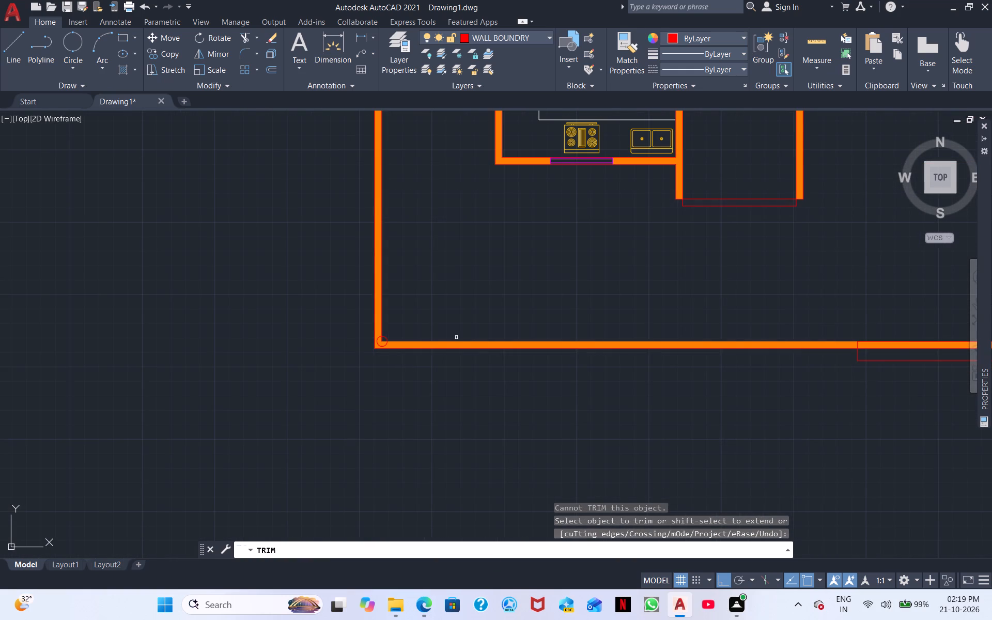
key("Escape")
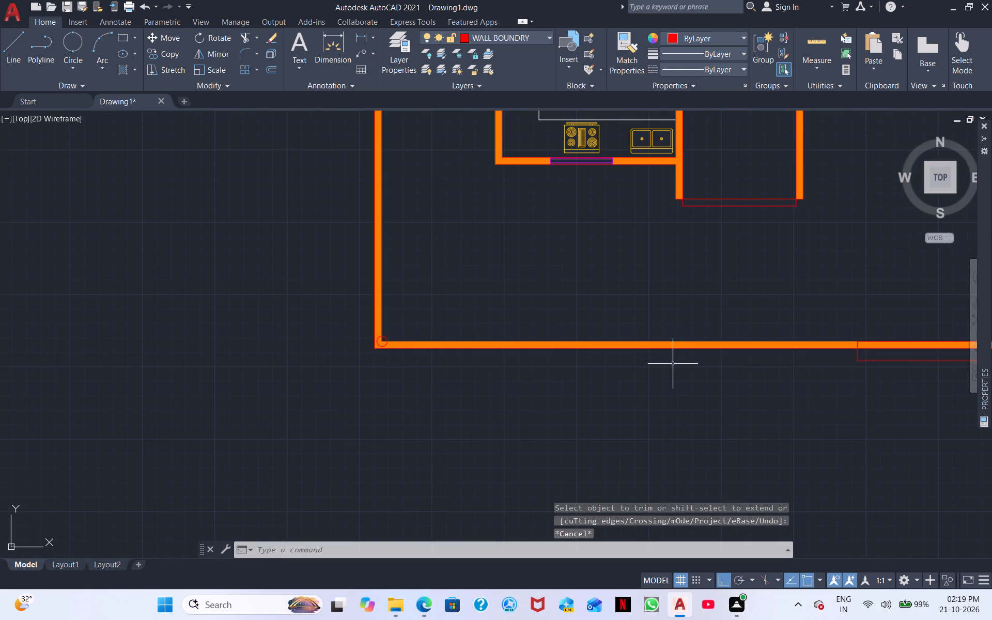
Erase the solid hatch filling the outer walls.
middle_click_drag(635, 373, 185, 390)
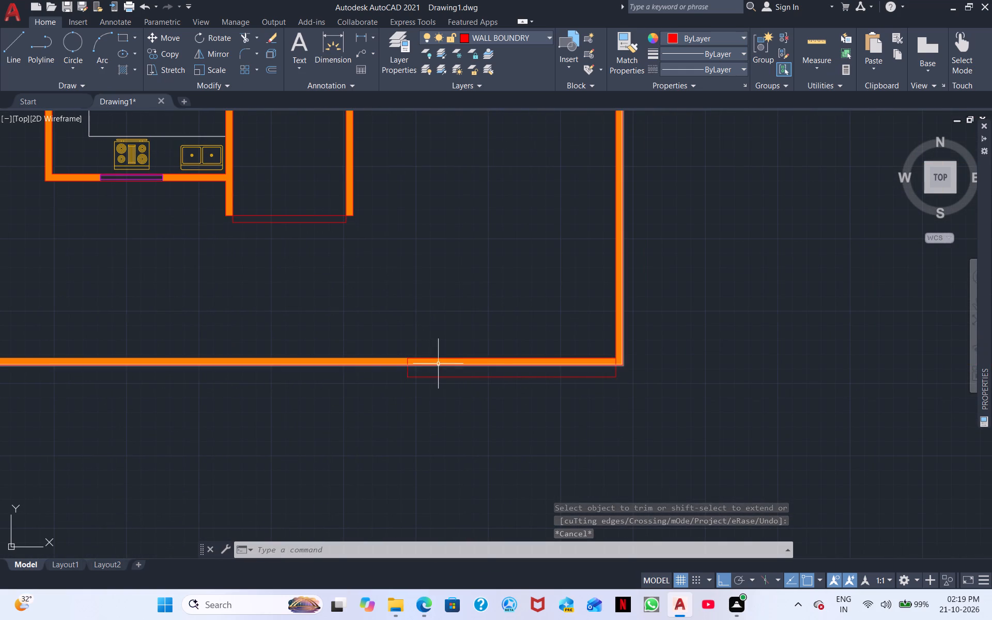
left_click(440, 362)
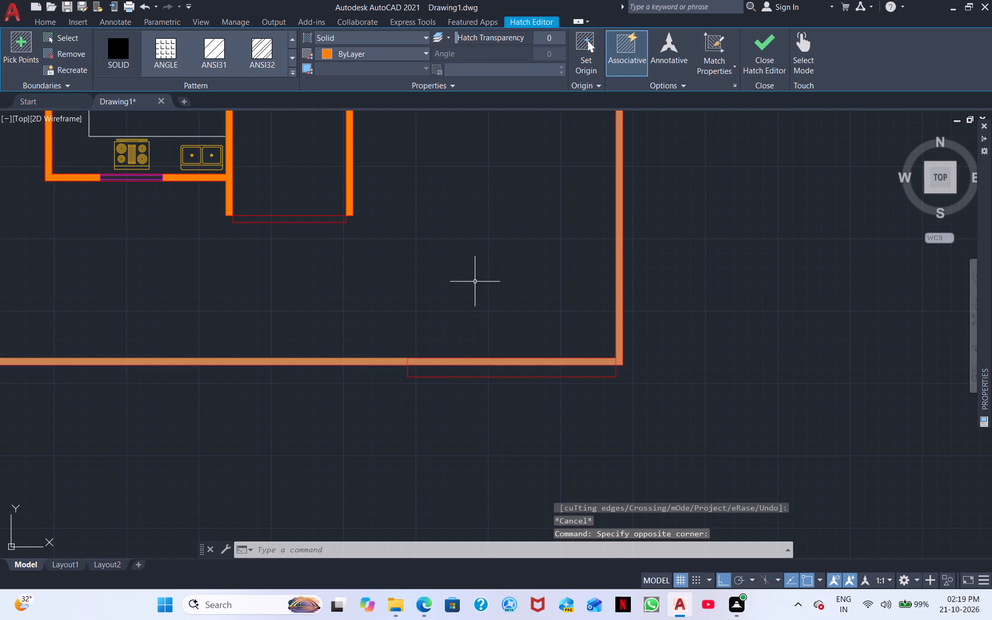
right_click_drag(475, 282, 467, 291)
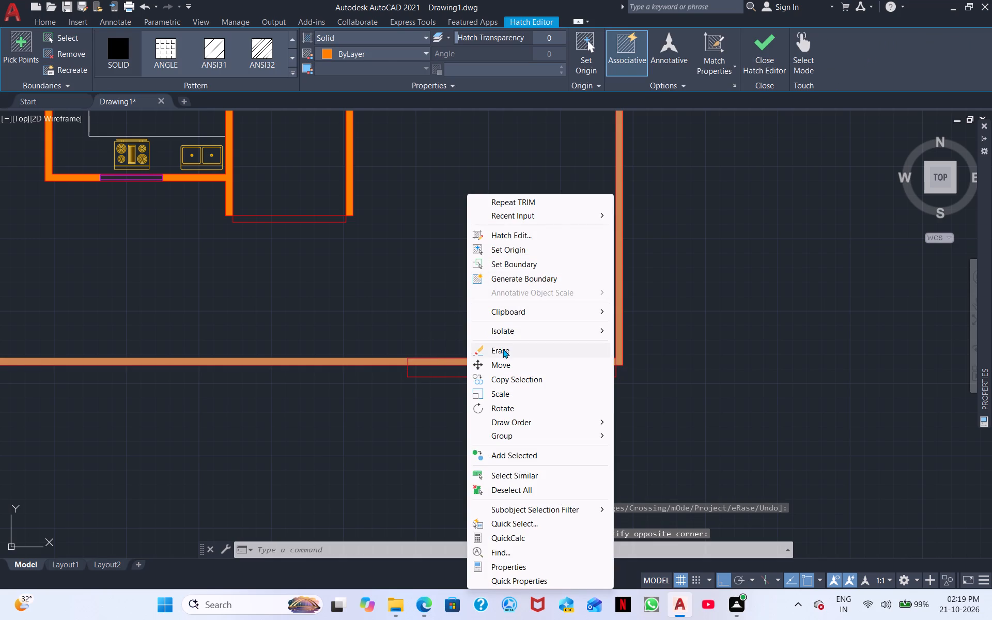
left_click(503, 349)
Trim the south wall's lines and the 15' line between the two short verticals to open a gap near the southeast corner.
middle_click_drag(365, 365, 701, 377)
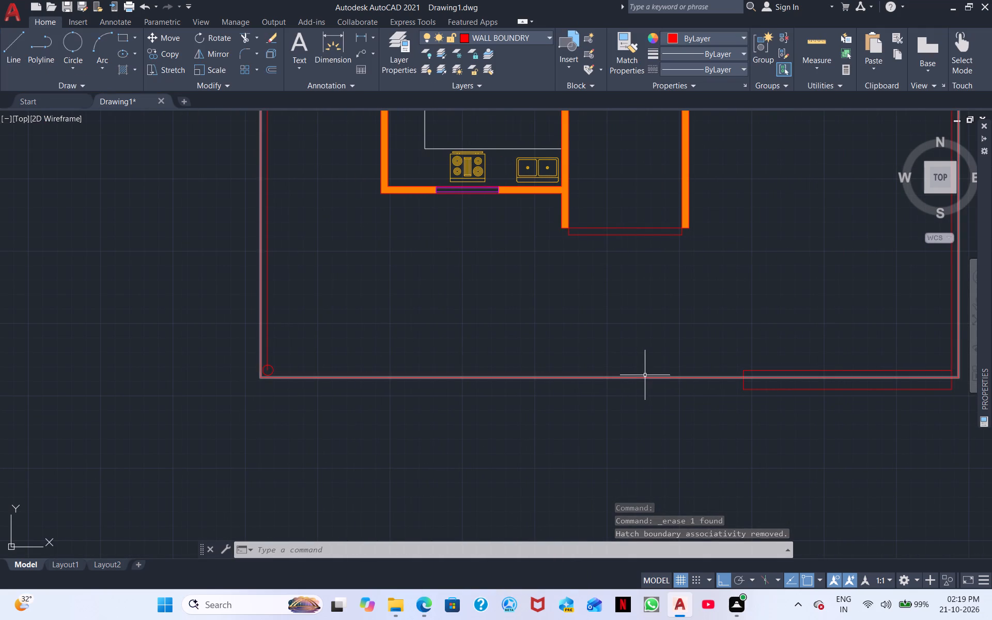
middle_click_drag(637, 374, 252, 362)
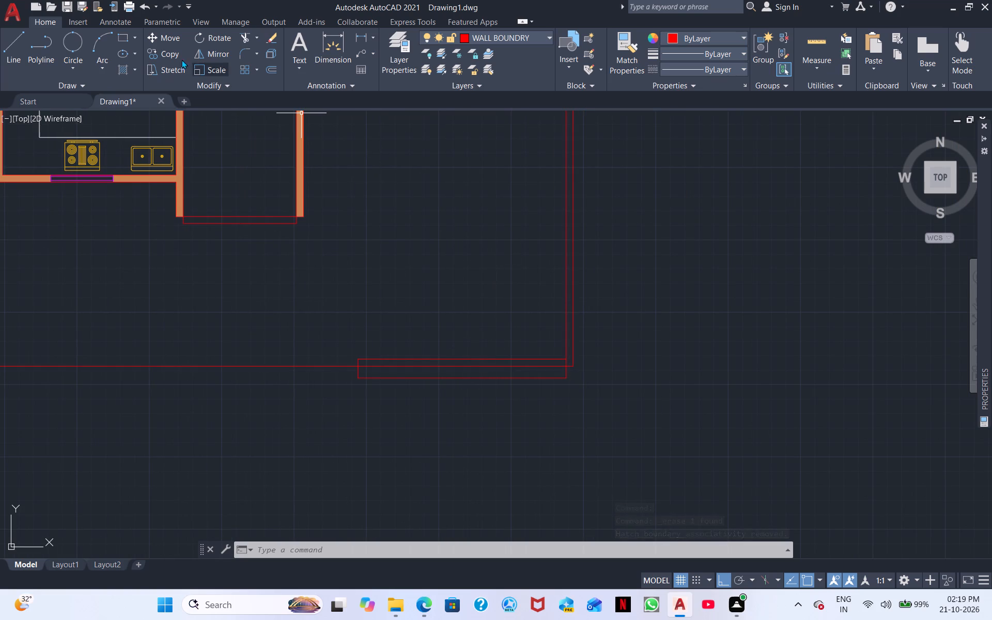
left_click(243, 36)
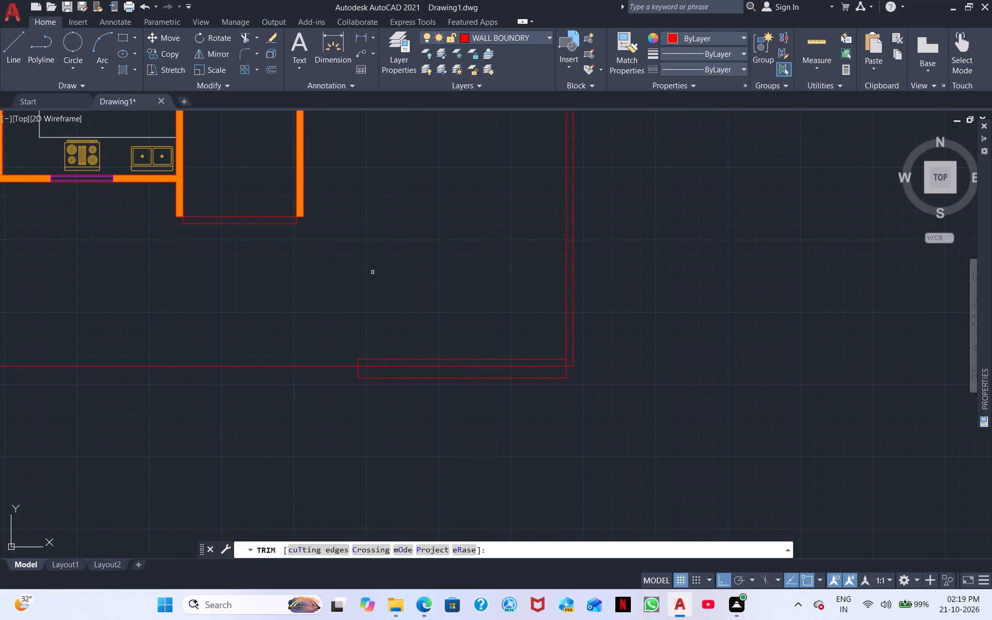
left_click(450, 360, "shift")
scroll(278, 241, "down", 2)
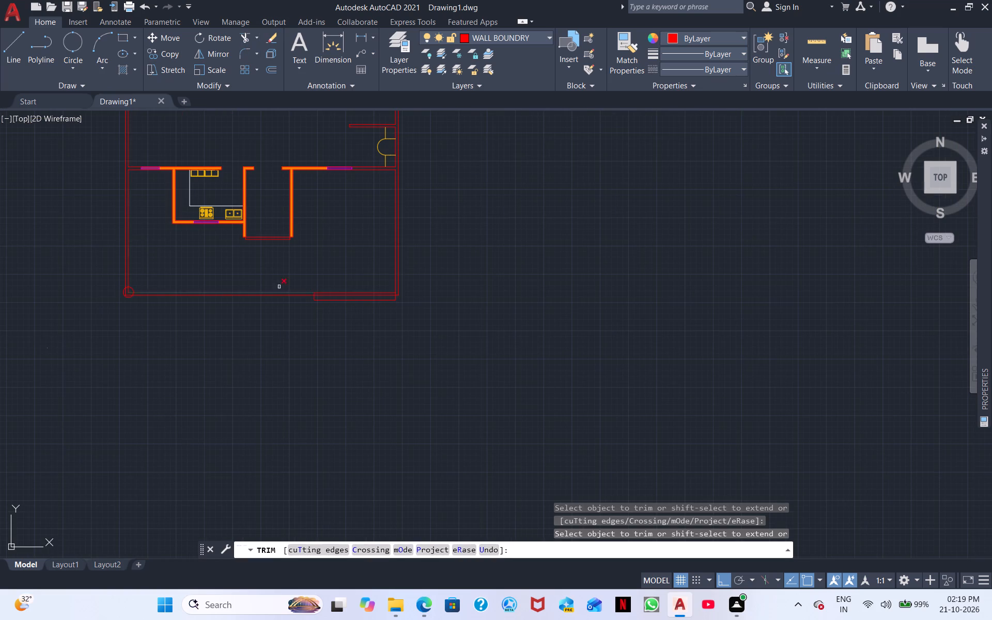
middle_click_drag(301, 252, 490, 330)
scroll(492, 331, "down", 1)
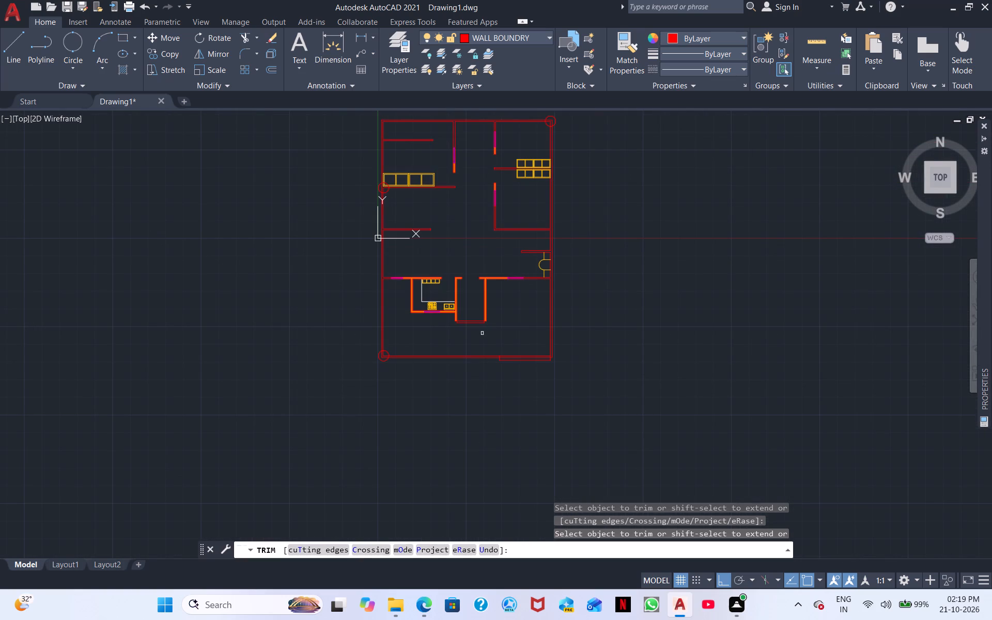
scroll(493, 327, "up", 2)
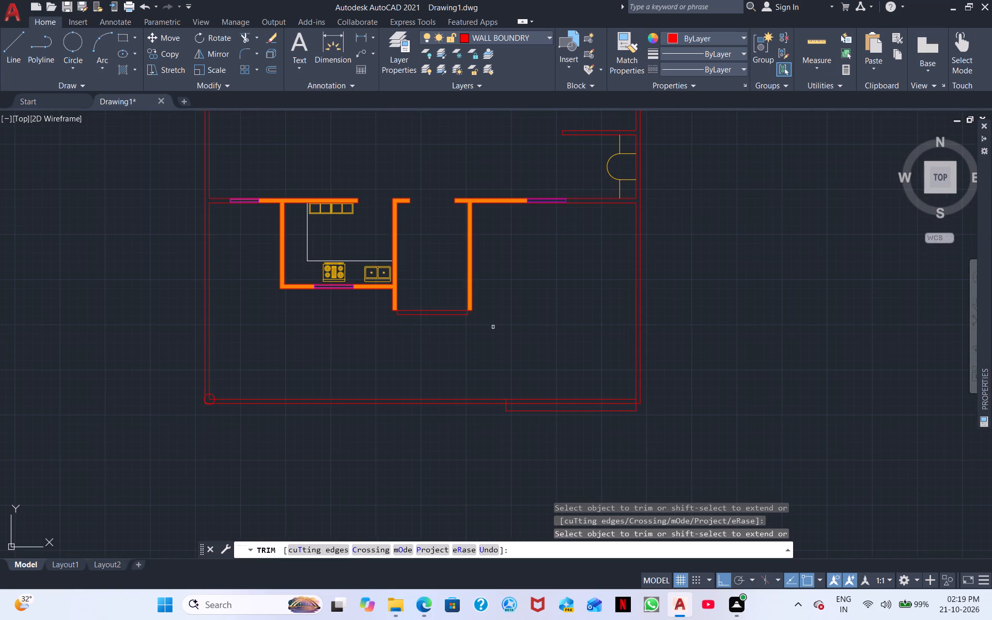
scroll(493, 327, "up", 2)
middle_click_drag(575, 445, 469, 283)
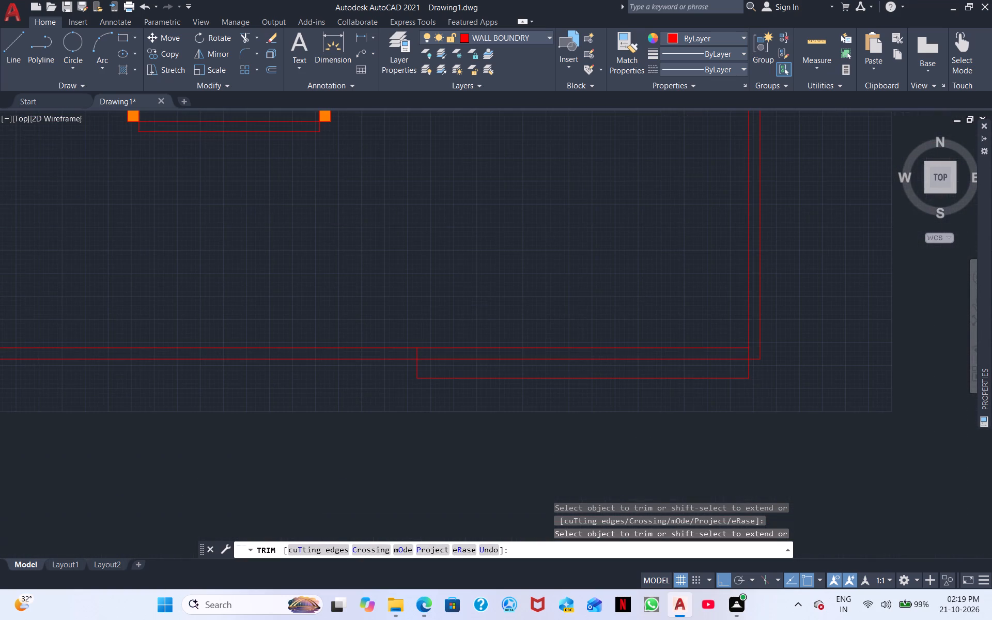
left_click_drag(493, 316, 510, 432)
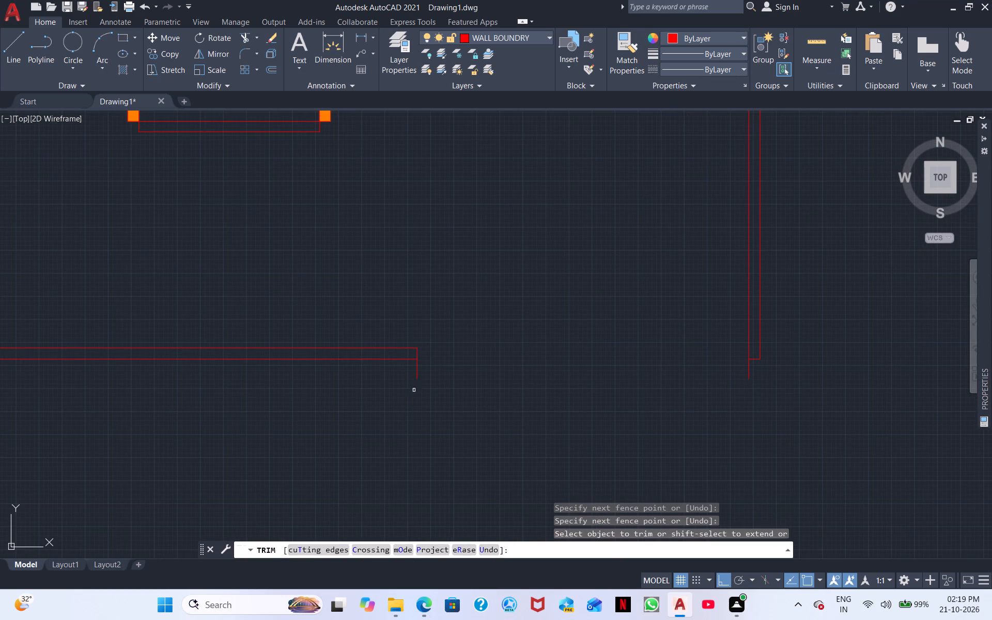
Trim the short line ends projecting south of the boundary wall on both sides of the gate opening.
left_click_drag(406, 375, 742, 371)
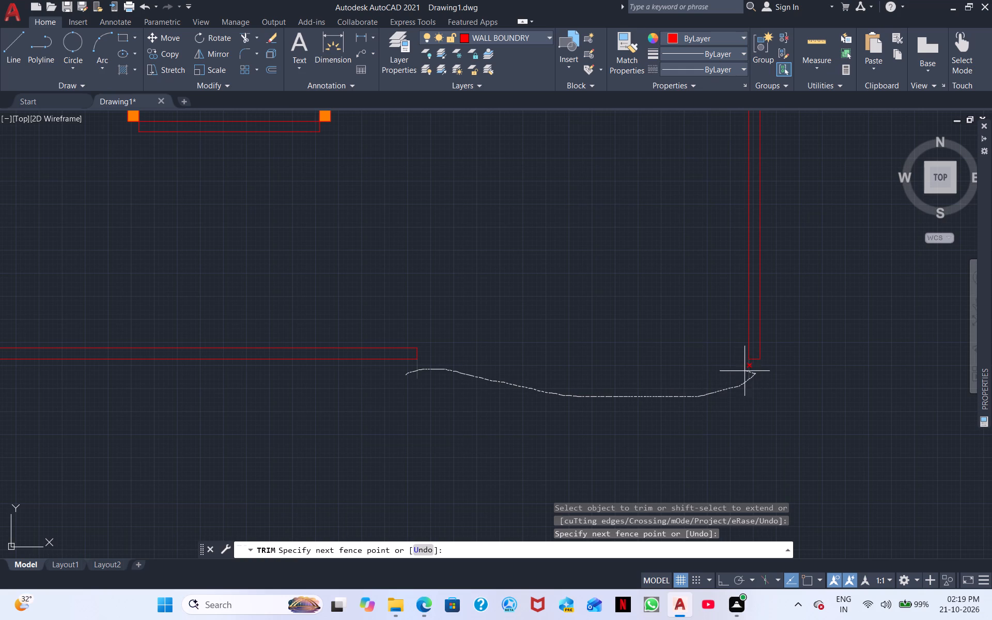
left_click_drag(742, 371, 699, 370)
scroll(619, 393, "down", 1)
middle_click_drag(554, 400, 720, 418)
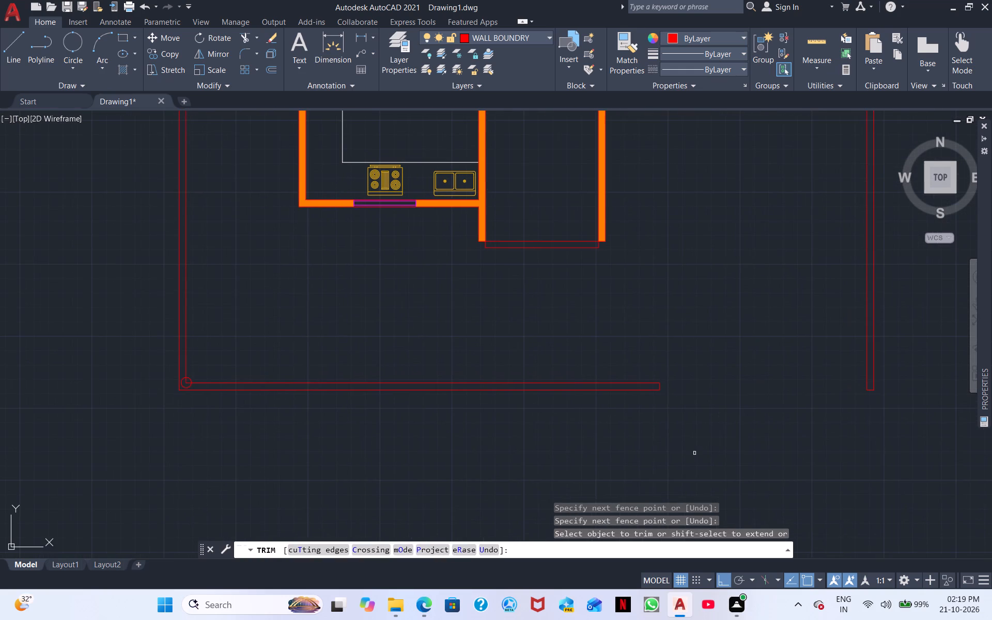
right_click(665, 464)
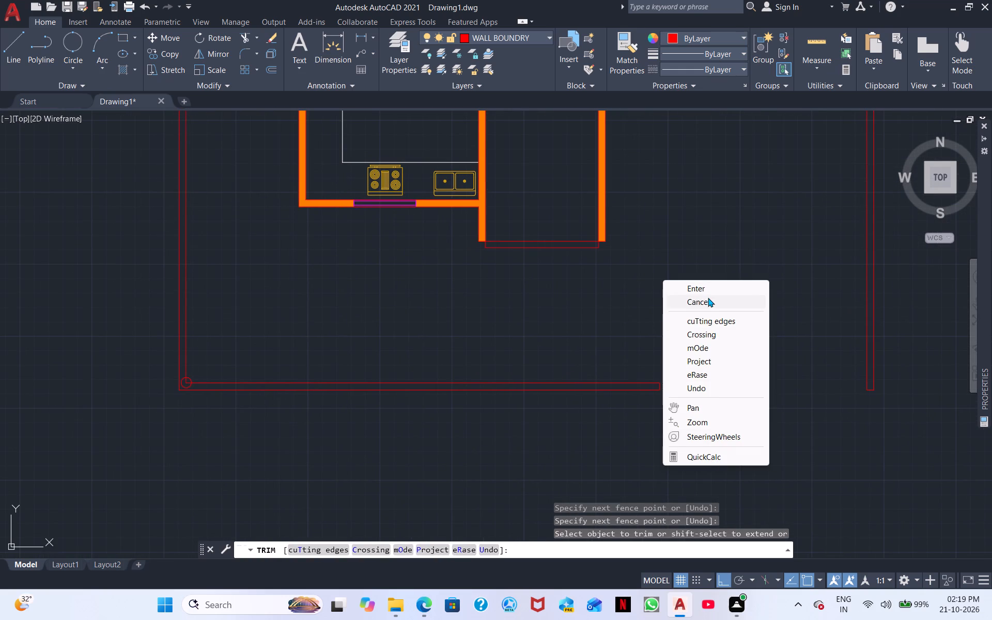
left_click(708, 298)
Examine the circled inner corner of the boundary wall at the plan's southwest corner.
scroll(615, 338, "down", 2)
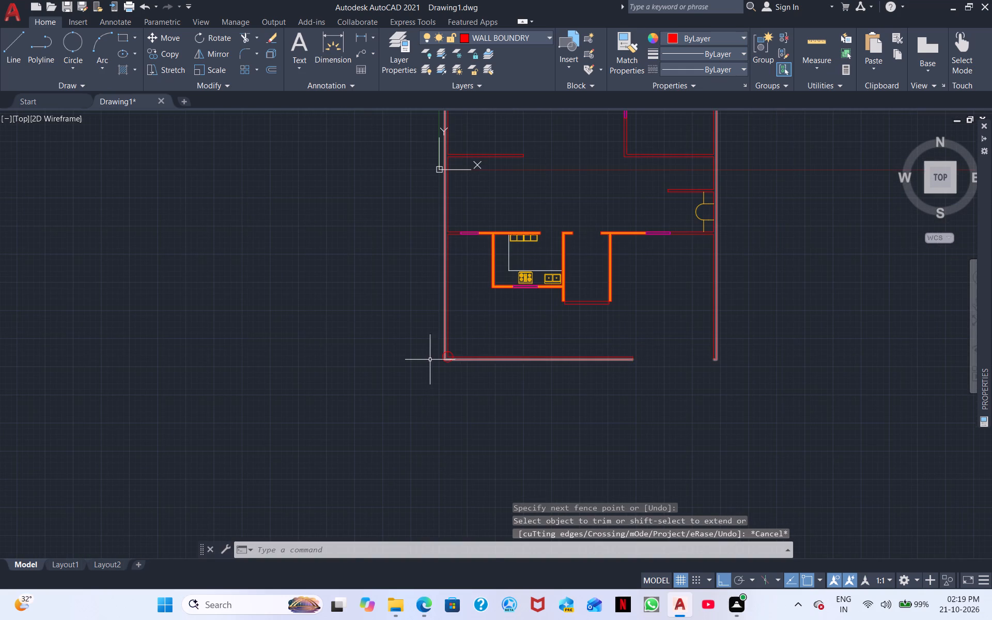
scroll(426, 360, "up", 3)
scroll(499, 349, "up", 4)
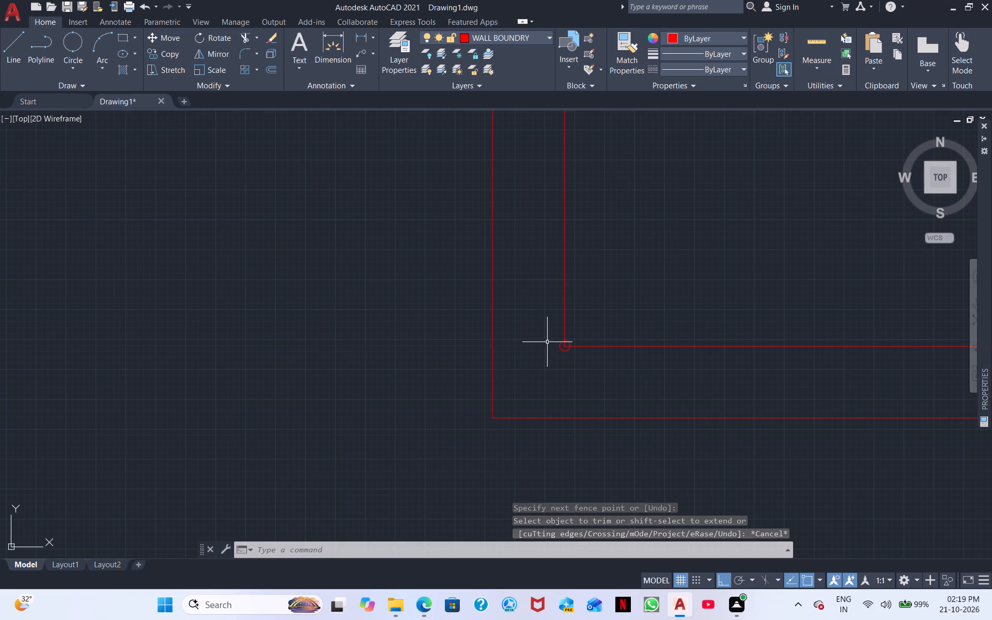
scroll(547, 342, "up", 3)
middle_click_drag(592, 368, 471, 424)
scroll(471, 412, "up", 3)
scroll(561, 418, "up", 3)
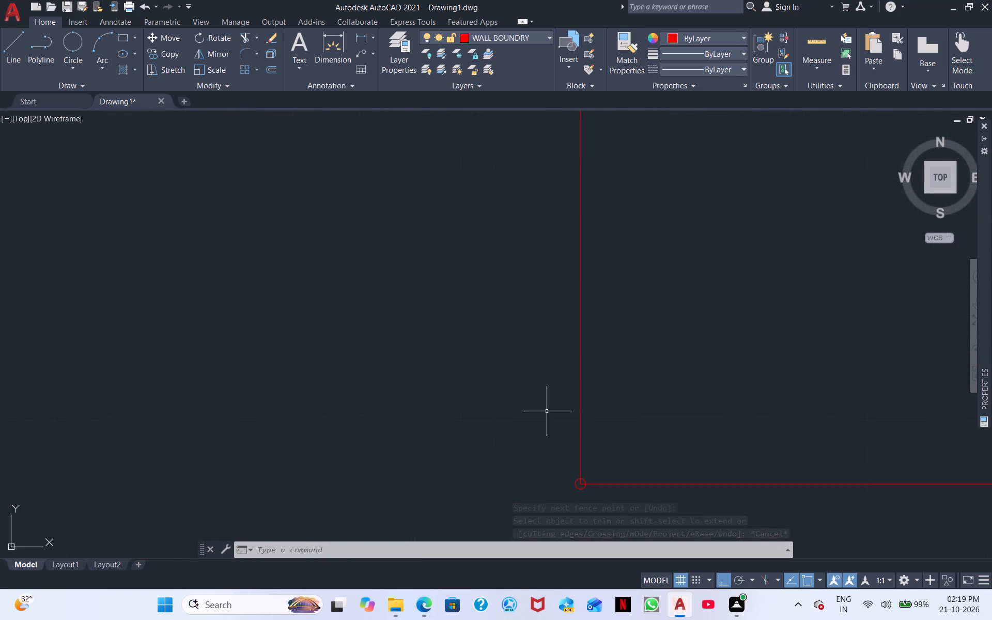
scroll(570, 420, "down", 14)
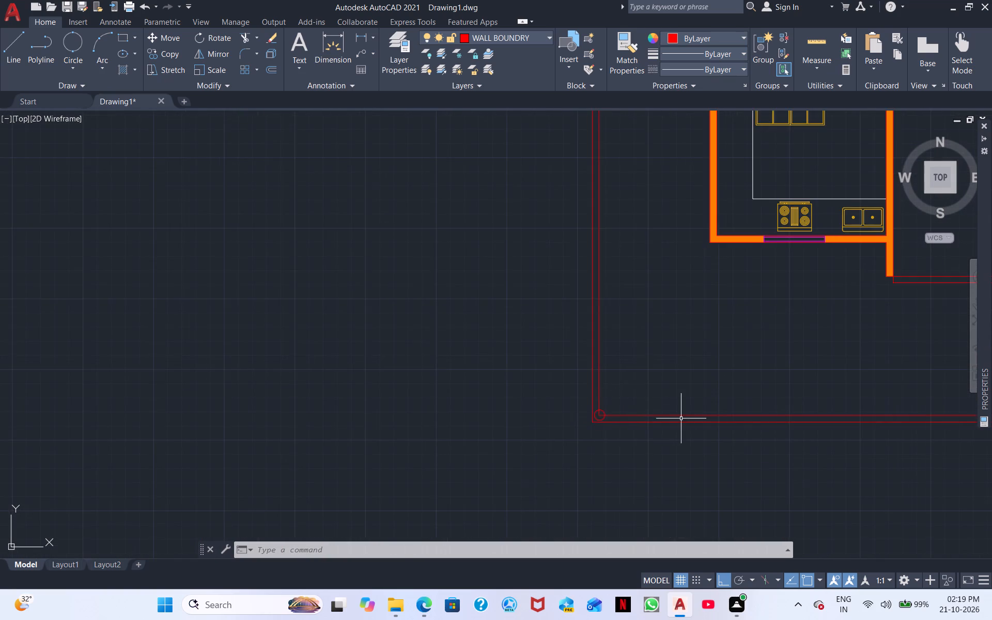
Join the line work of the entire floor plan into polylines.
middle_click_drag(678, 419, 339, 445)
scroll(339, 445, "down", 3)
left_click(582, 462)
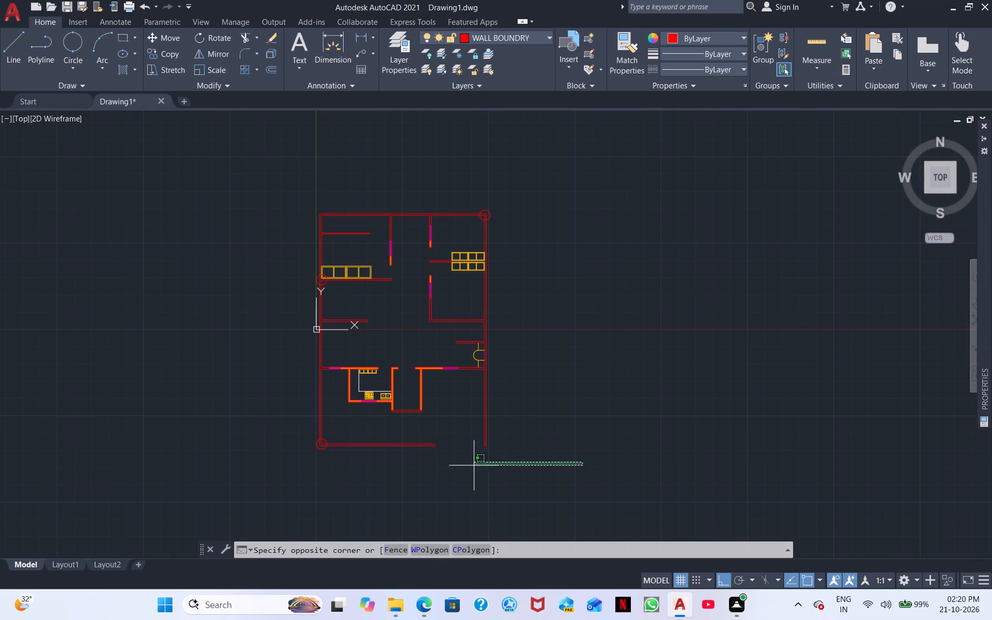
left_click(238, 166)
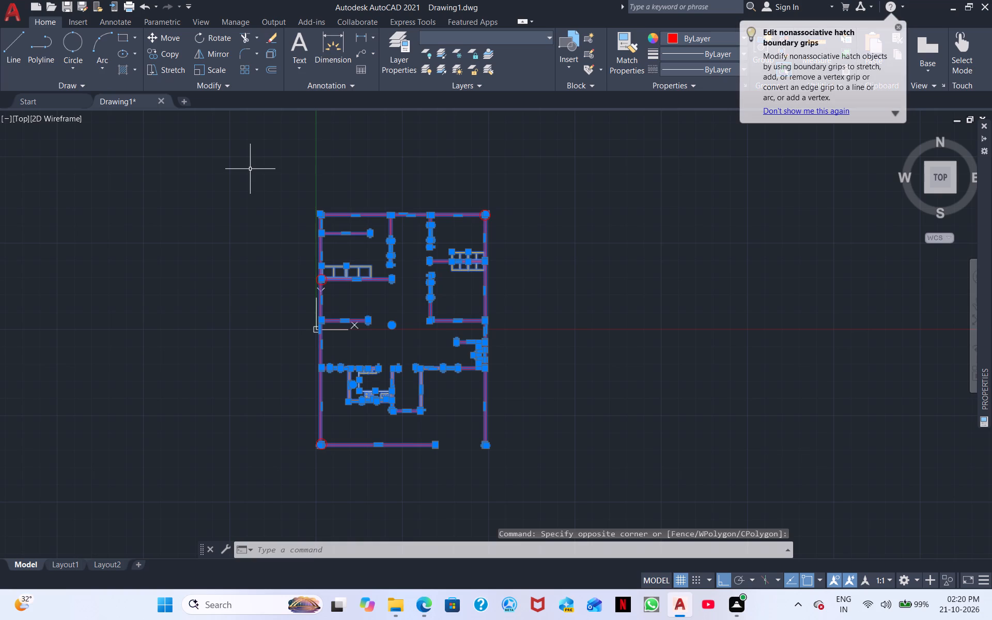
type("J")
key("space")
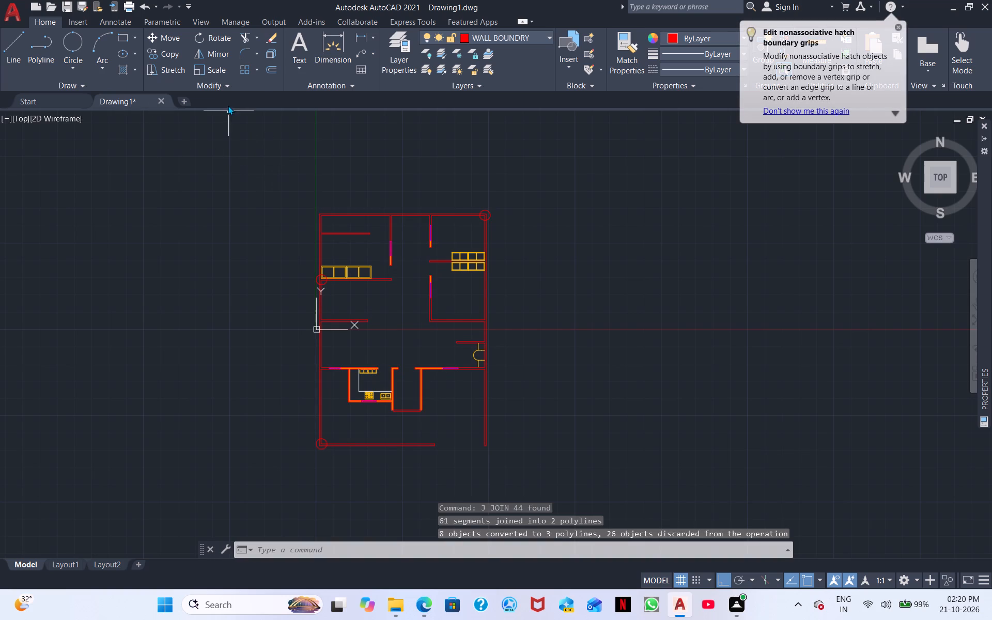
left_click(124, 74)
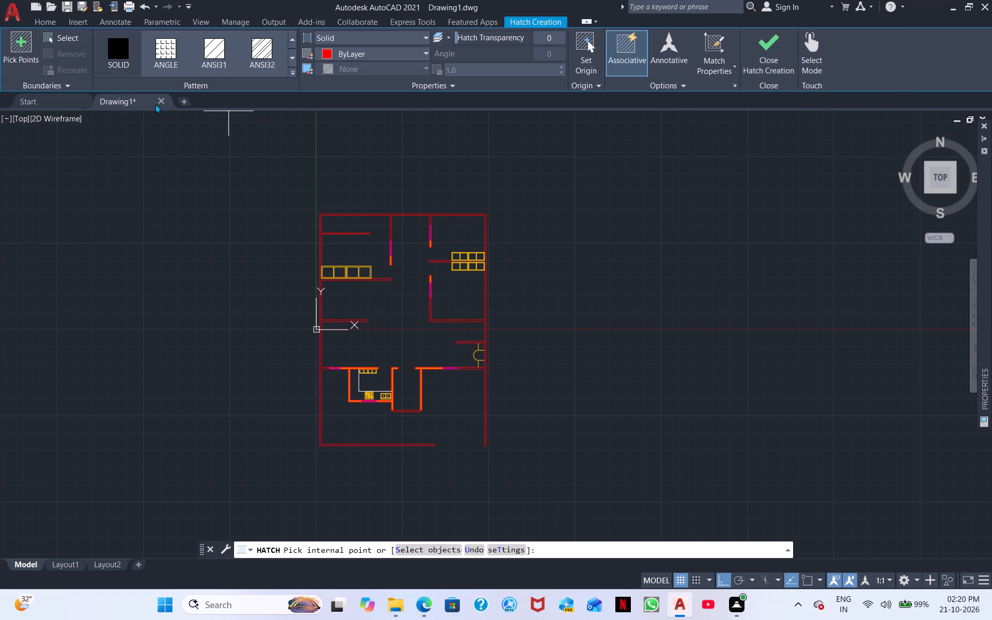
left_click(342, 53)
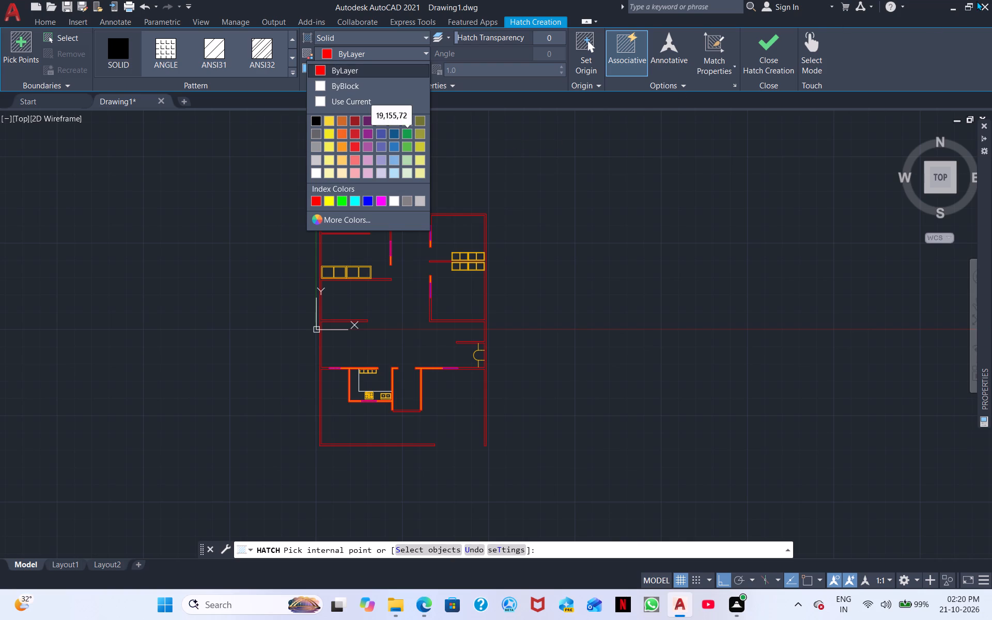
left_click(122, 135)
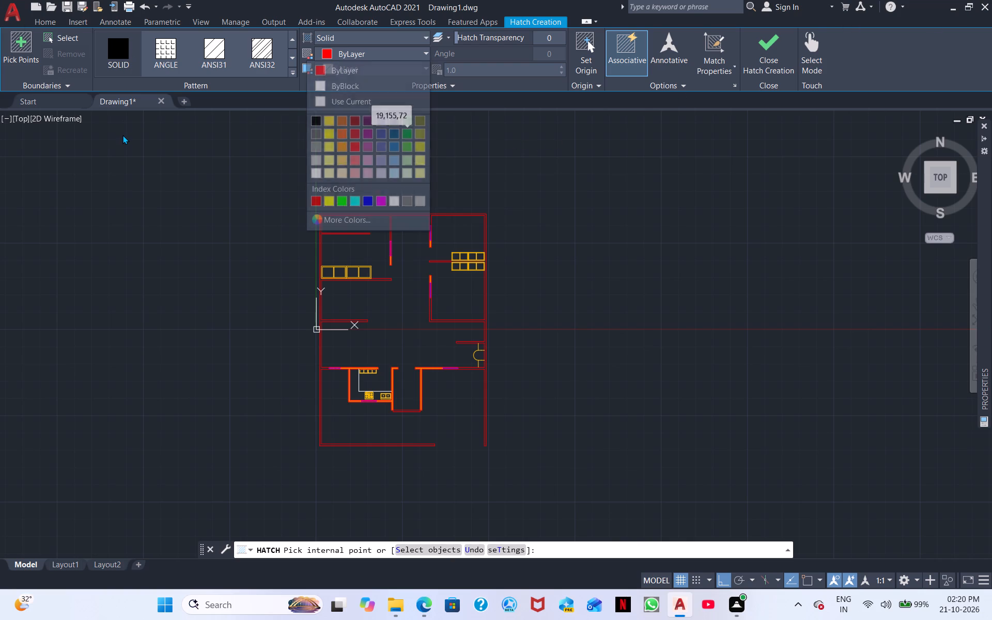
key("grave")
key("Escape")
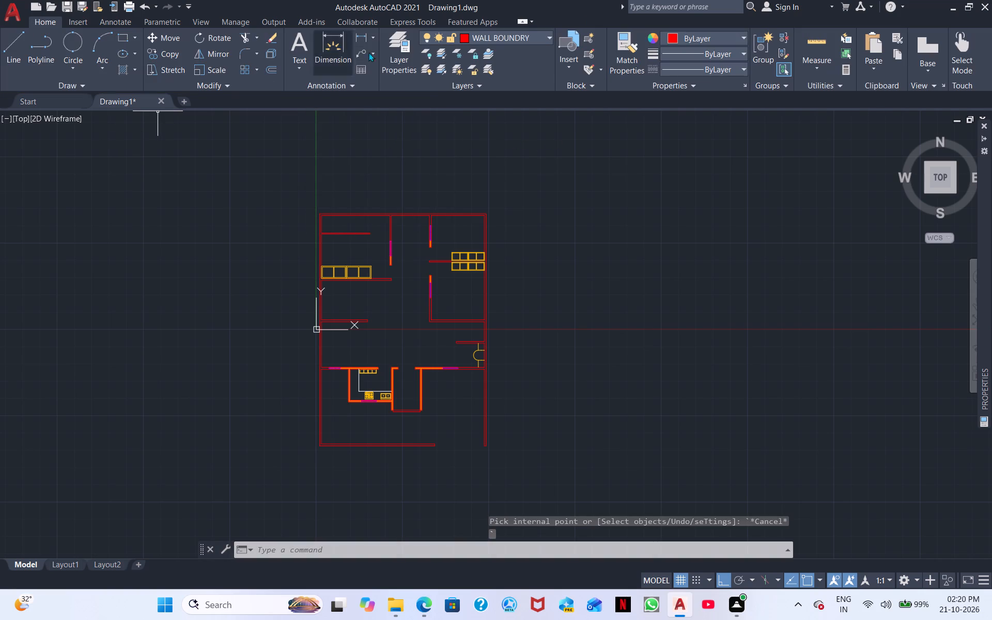
Fill the outer walls and connected inner walls with a solid hatch on the WALL INPUT layer.
left_click(493, 41)
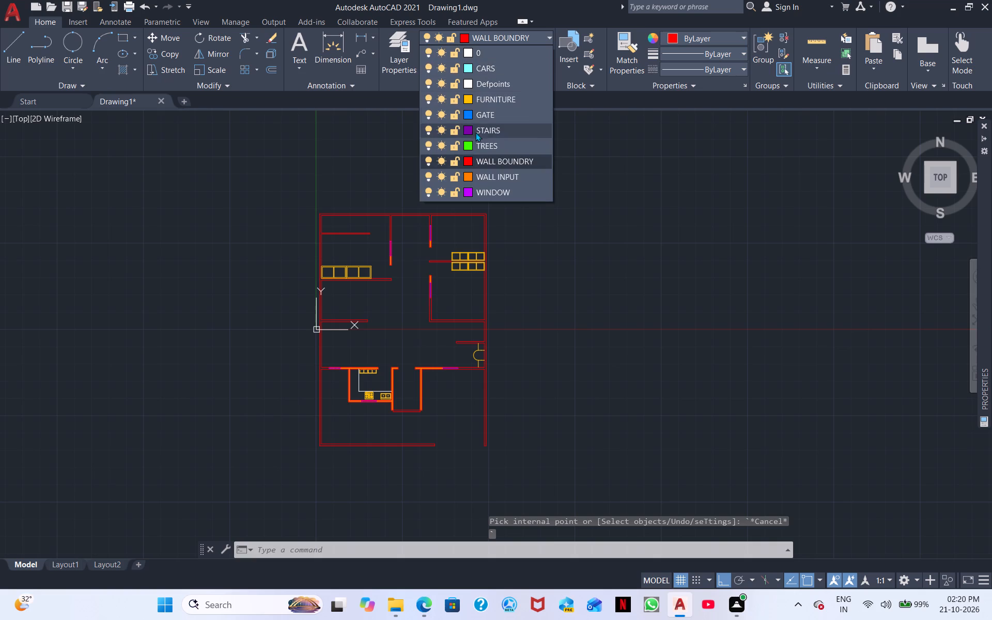
left_click(475, 177)
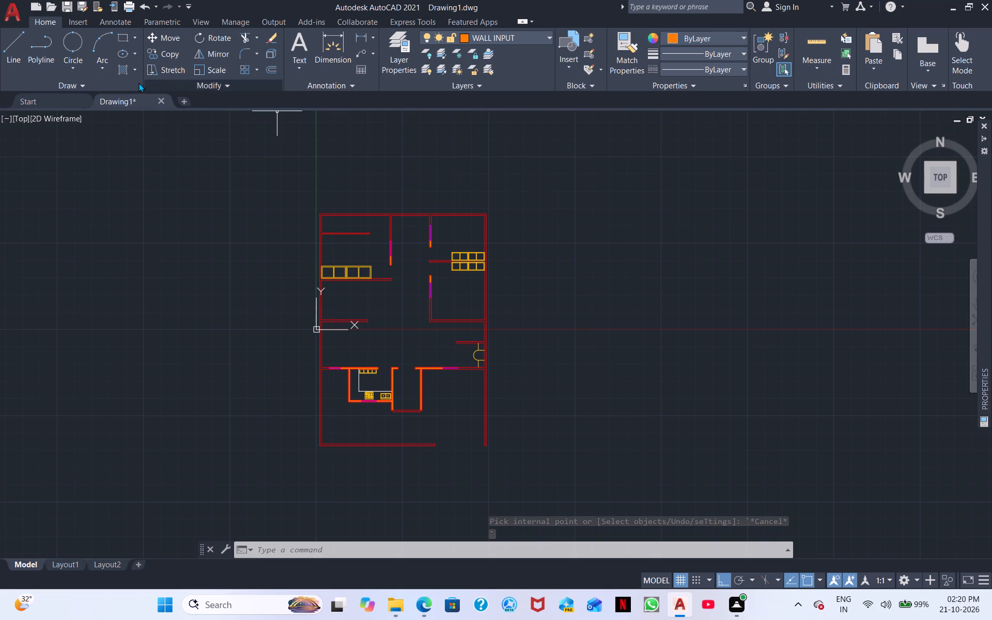
left_click(128, 71)
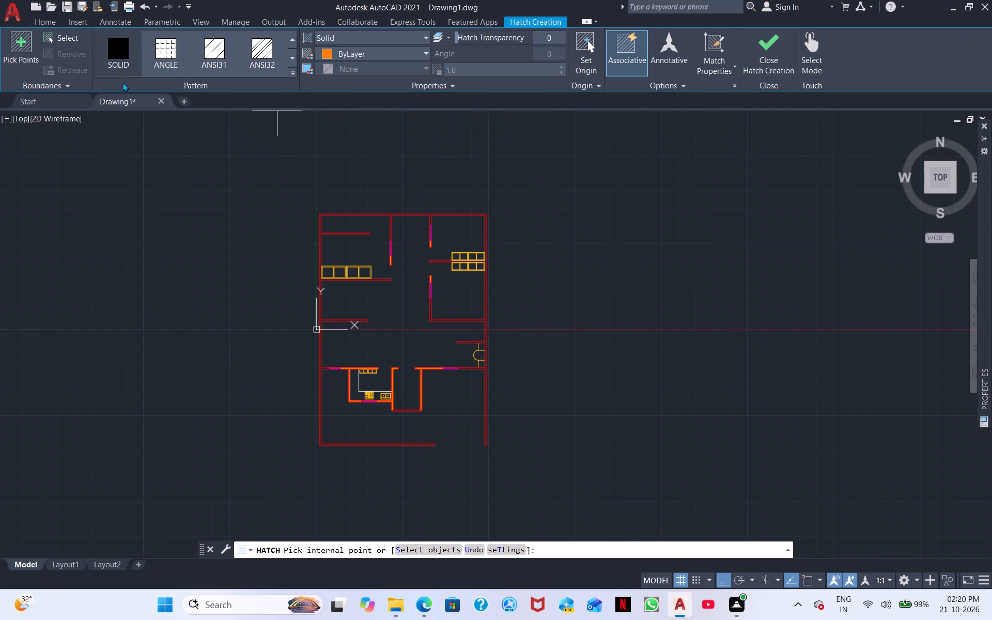
left_click(127, 64)
scroll(346, 211, "up", 4)
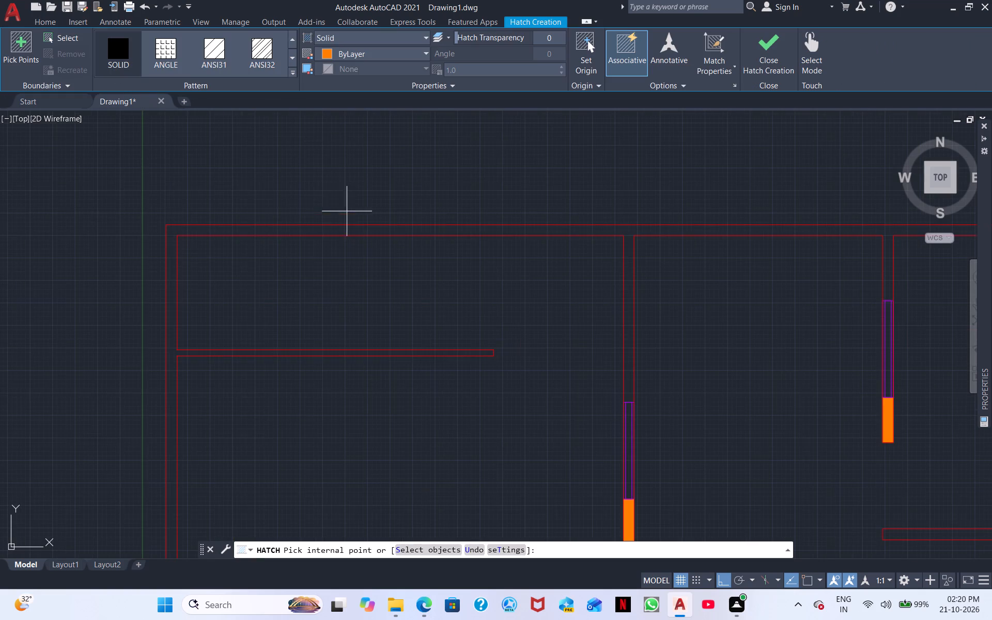
left_click(270, 229)
scroll(297, 247, "down", 2)
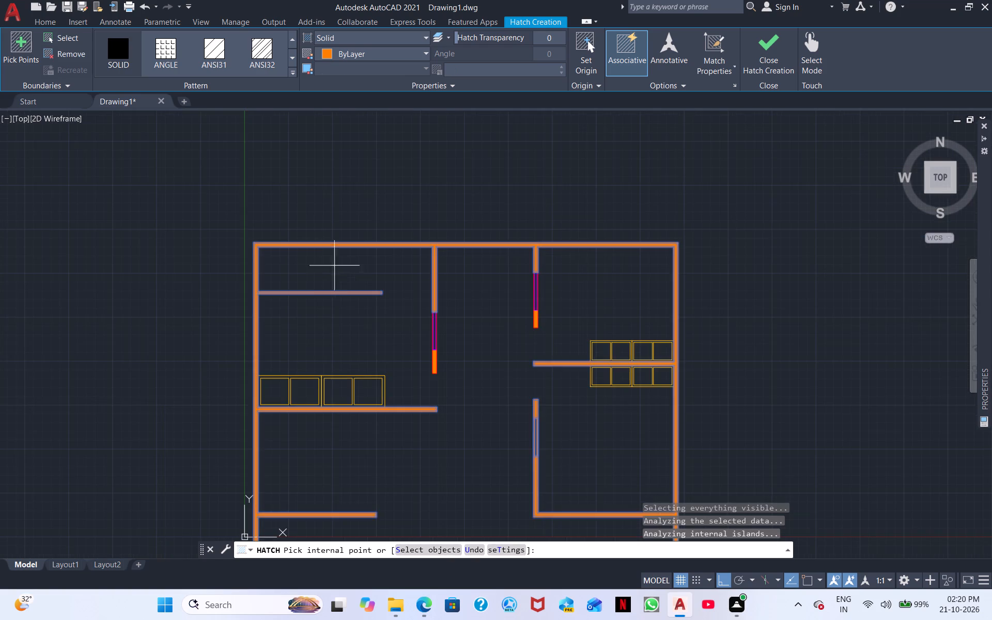
middle_click_drag(349, 299, 267, 93)
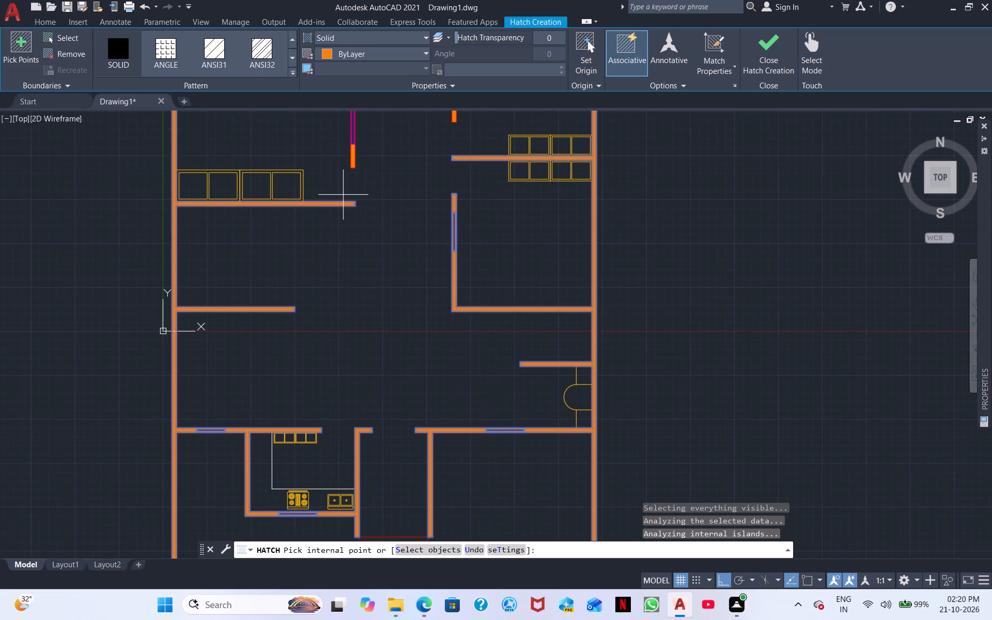
middle_click_drag(349, 226, 364, 74)
key("Escape")
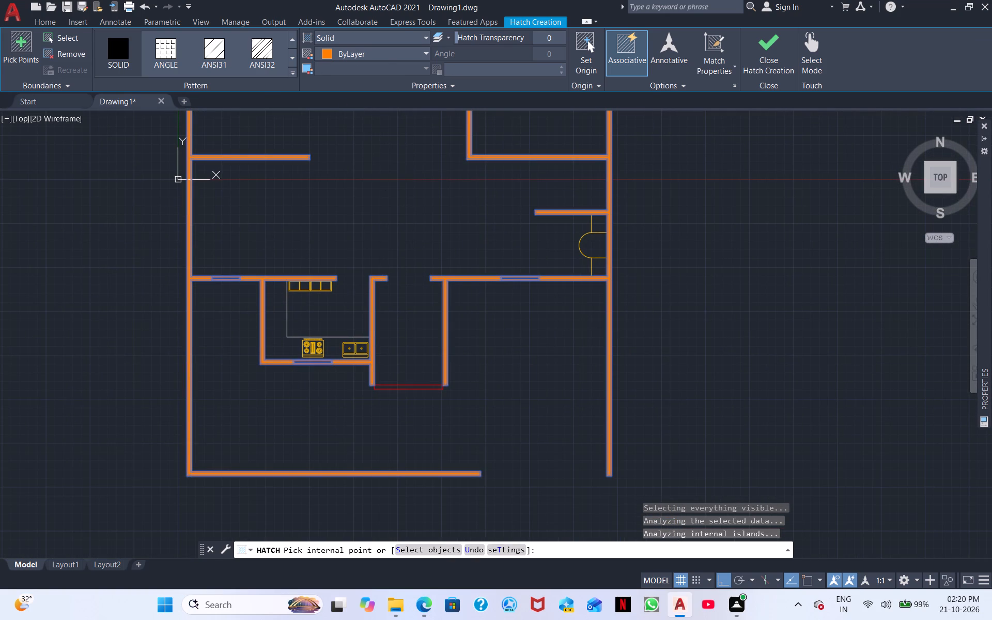
Trim the solid fill strips from both sides of the window in the east-west wall just west of the kitchen.
scroll(655, 286, "down", 1)
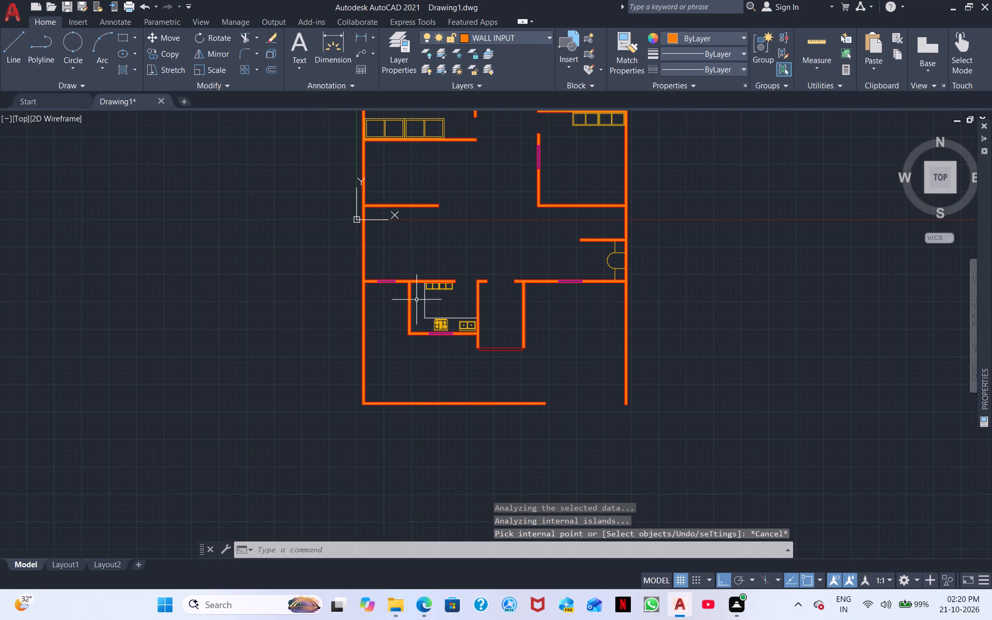
middle_click_drag(412, 301, 318, 301)
scroll(320, 280, "up", 4)
scroll(334, 262, "down", 1)
scroll(193, 238, "down", 2)
middle_click_drag(265, 223, 374, 208)
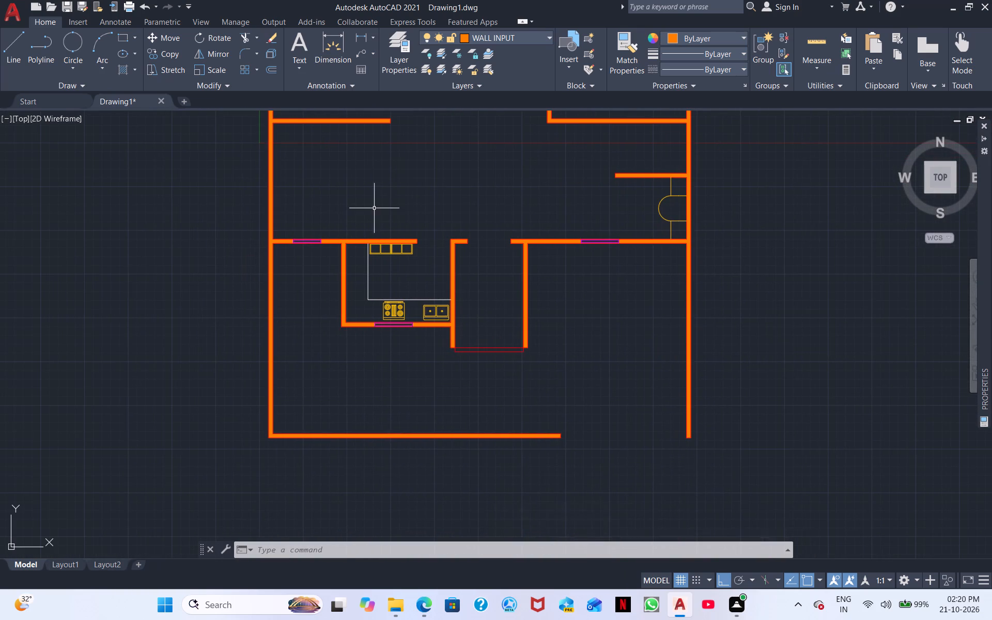
left_click(246, 34)
scroll(316, 137, "up", 1)
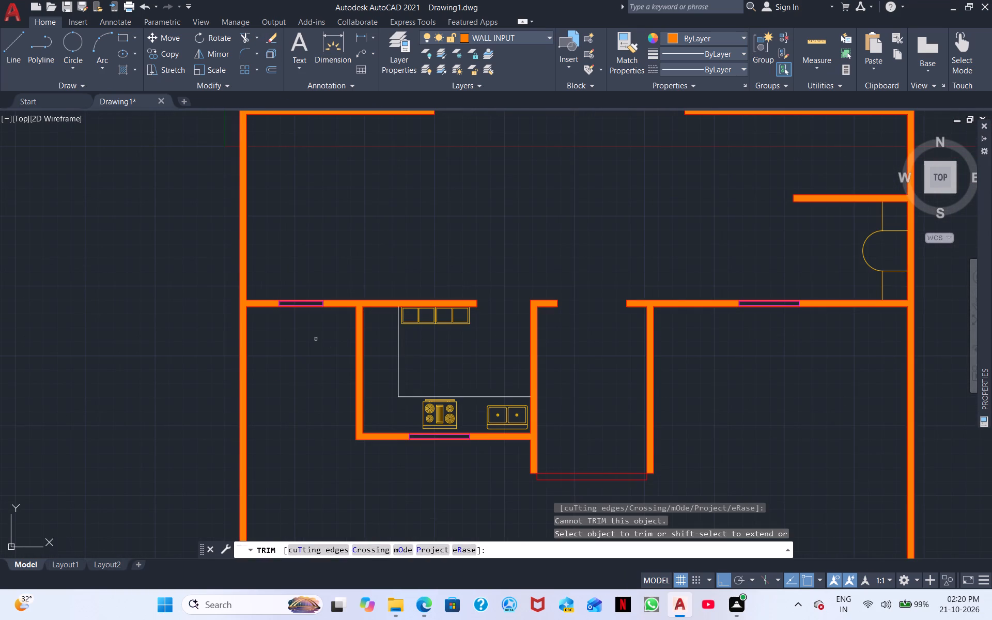
scroll(281, 333, "up", 2)
scroll(298, 254, "up", 4)
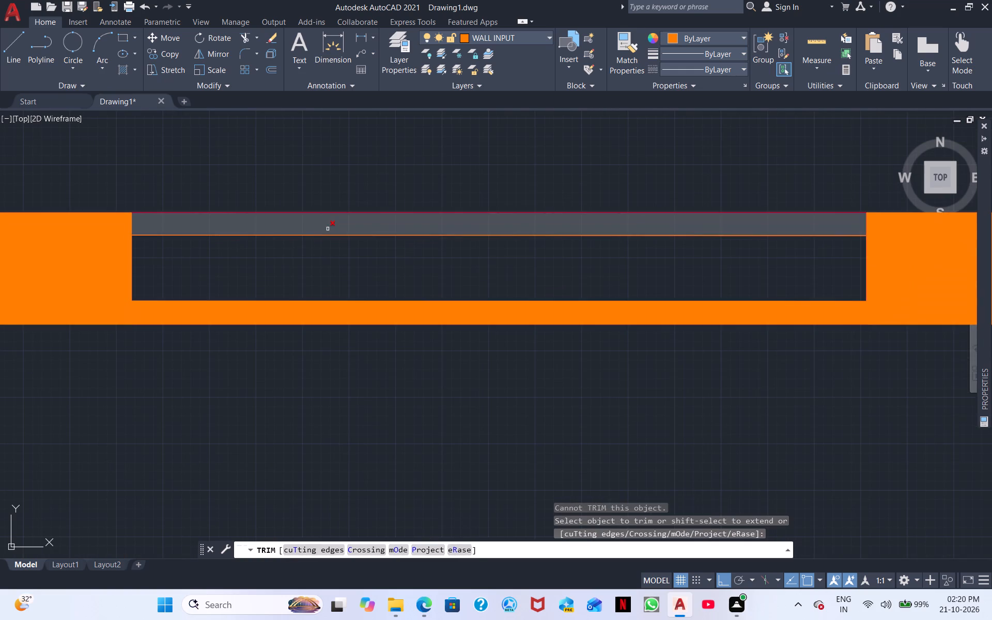
left_click(330, 227)
left_click(305, 311)
scroll(390, 381, "down", 3)
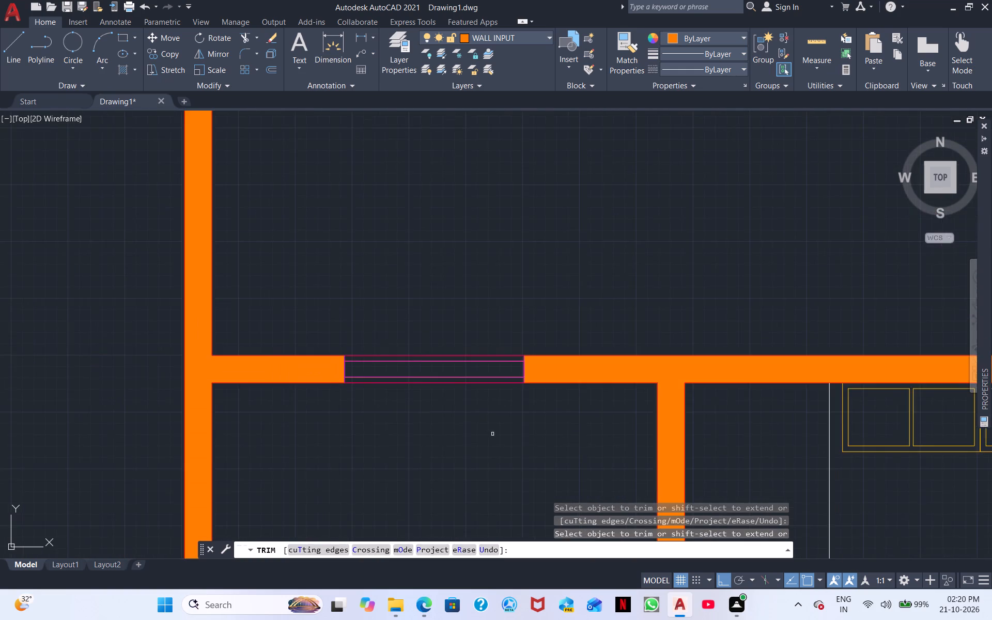
Trim the solid fill strips from both sides of the window in the kitchen's south wall, below the stove.
middle_click_drag(481, 413, 362, 172)
middle_click_drag(369, 372, 101, 117)
middle_click_drag(197, 382, 100, 209)
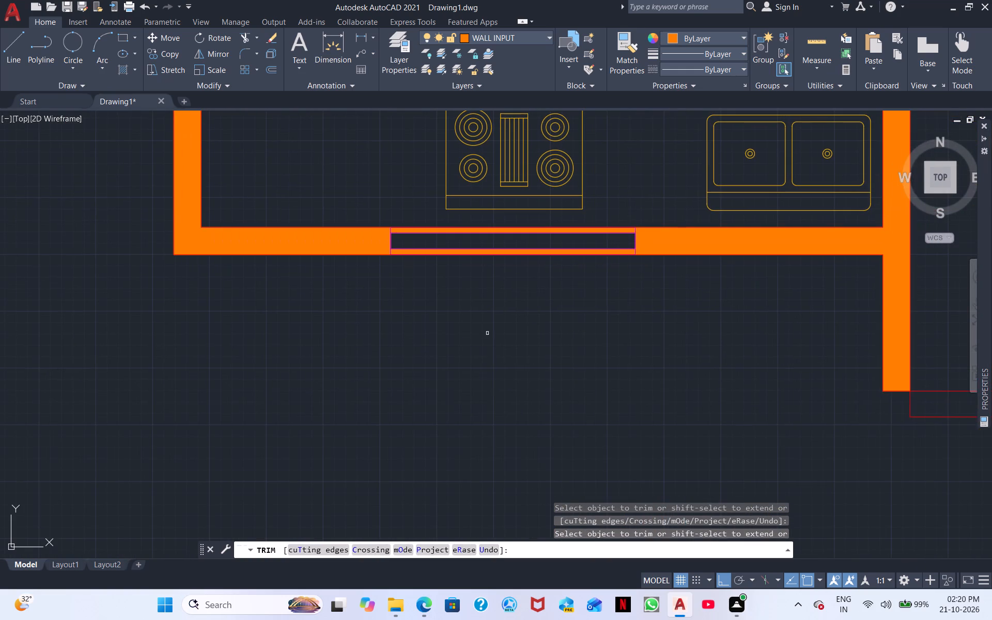
middle_click_drag(429, 305, 348, 451)
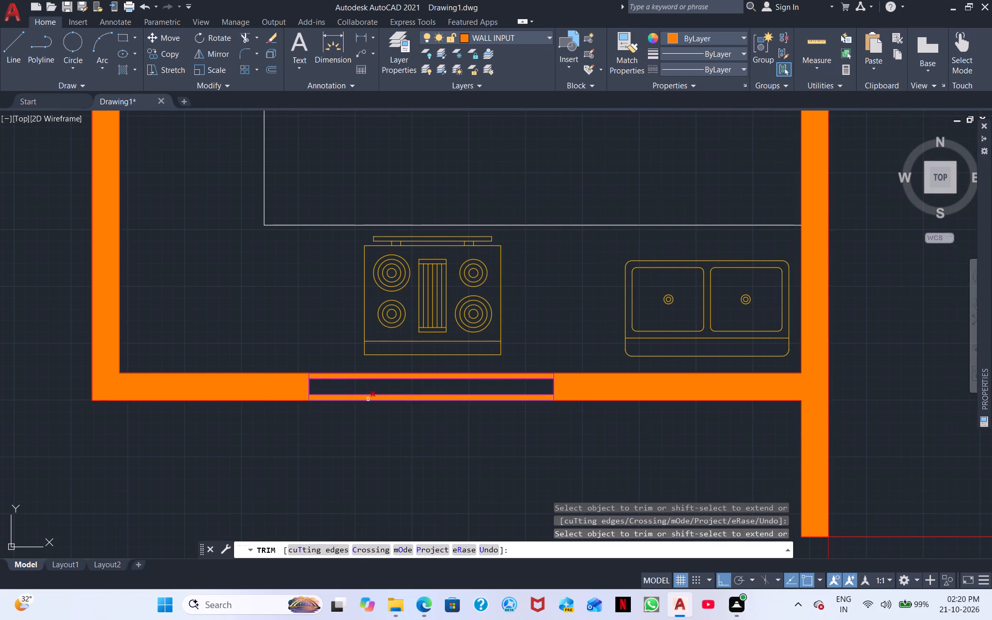
left_click(369, 397)
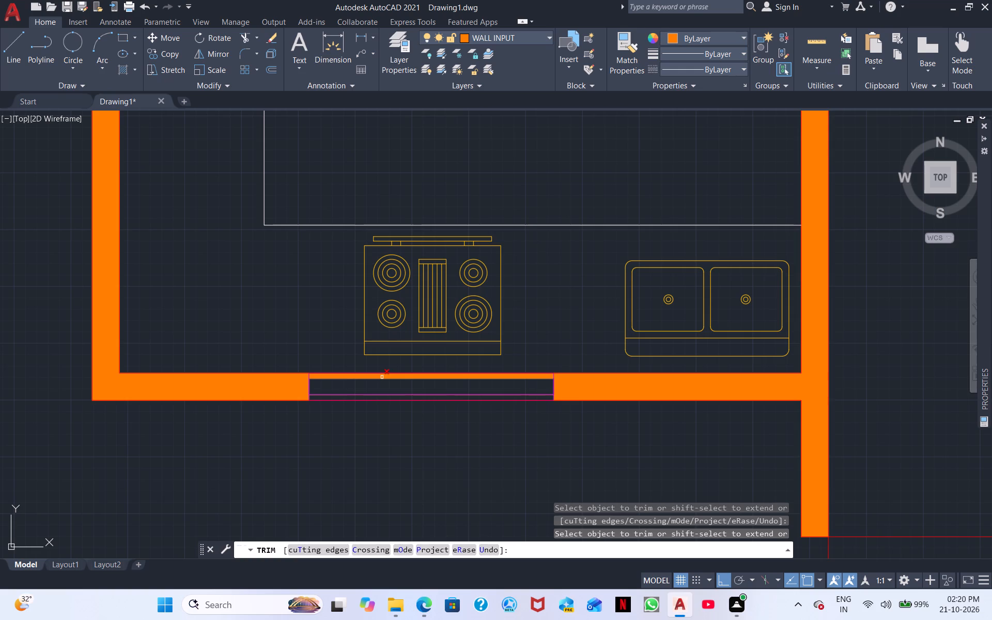
scroll(380, 374, "up", 4)
left_click(373, 382)
scroll(371, 389, "down", 3)
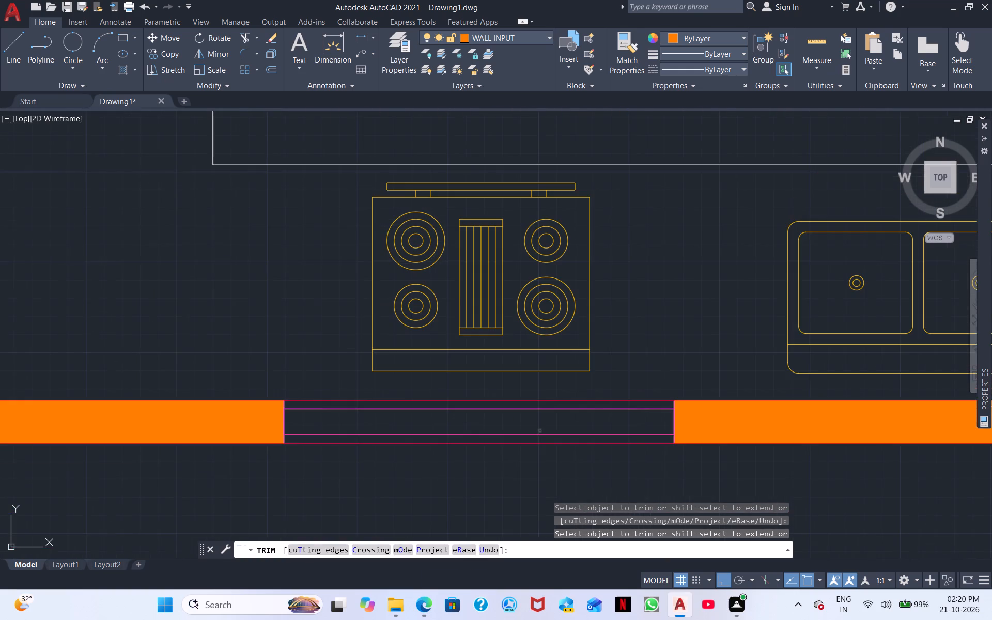
Trim the solid fill strips from both sides of the east window in the wall running to the east boundary.
middle_click_drag(530, 438, 58, 351)
scroll(47, 351, "down", 2)
scroll(375, 380, "down", 2)
middle_click_drag(352, 339, 205, 439)
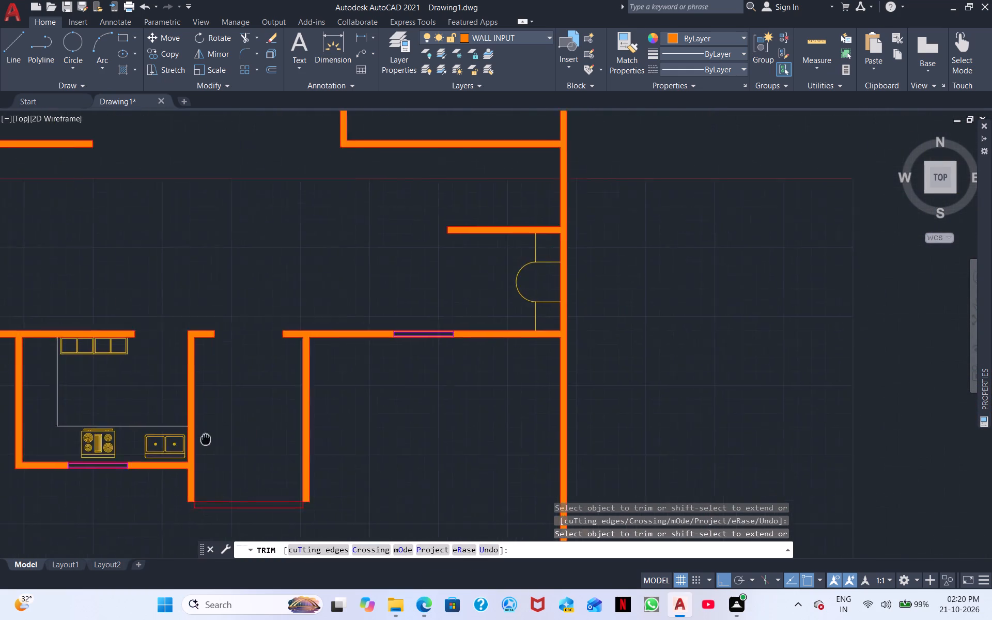
middle_click_drag(205, 439, 193, 448)
scroll(188, 439, "down", 1)
scroll(365, 380, "up", 3)
scroll(246, 385, "up", 3)
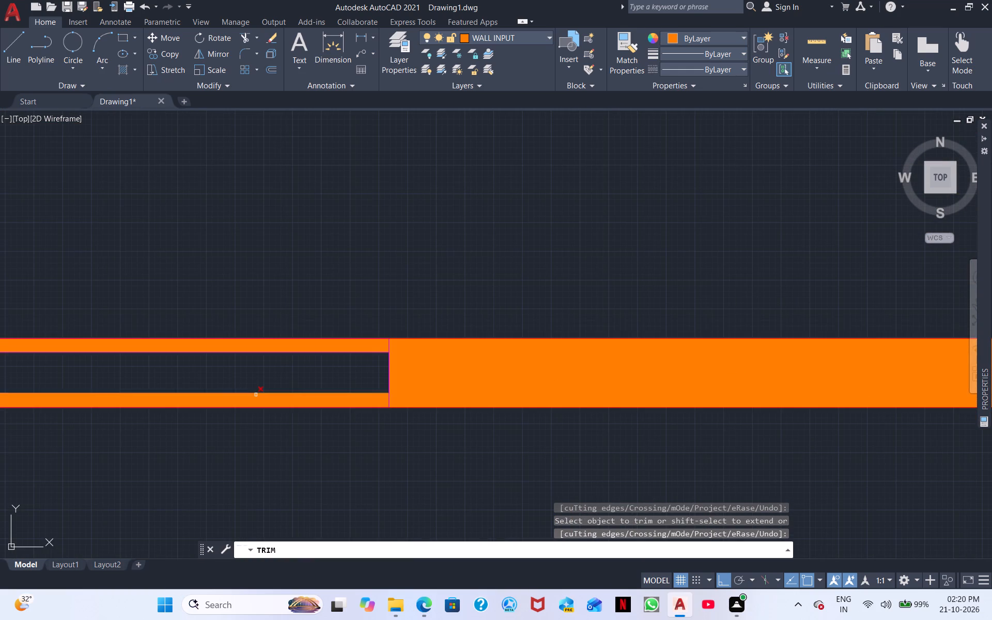
left_click(257, 399)
left_click(279, 347)
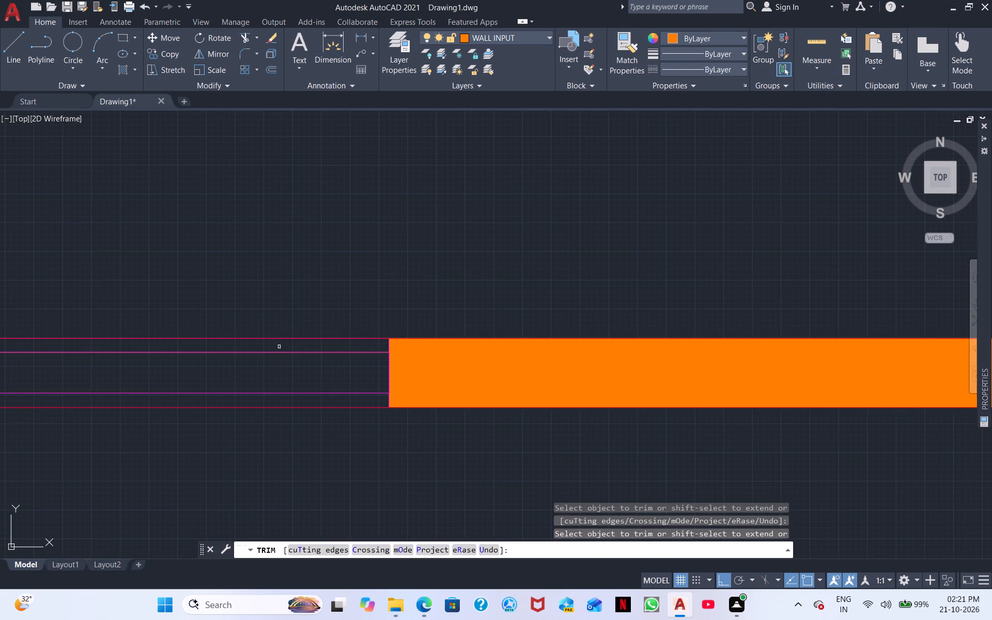
Trim the solid fill strips from both sides of the window in the west wall of the east room south of the back-to-back wardrobes.
scroll(227, 306, "down", 3)
middle_click_drag(226, 329, 385, 564)
scroll(401, 528, "down", 1)
middle_click_drag(279, 382, 374, 563)
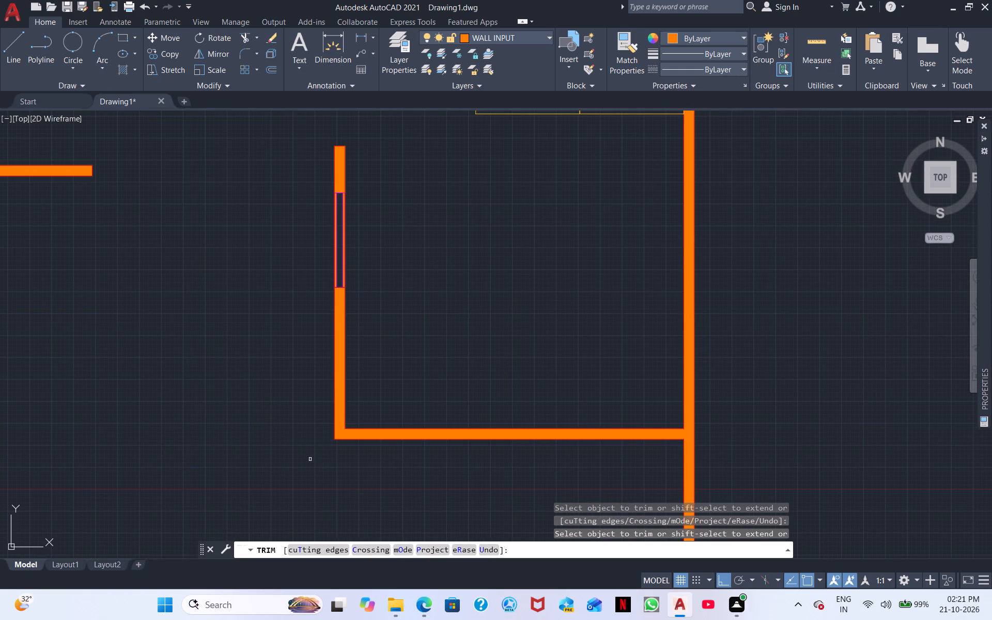
scroll(260, 322, "up", 3)
middle_click_drag(344, 336, 235, 570)
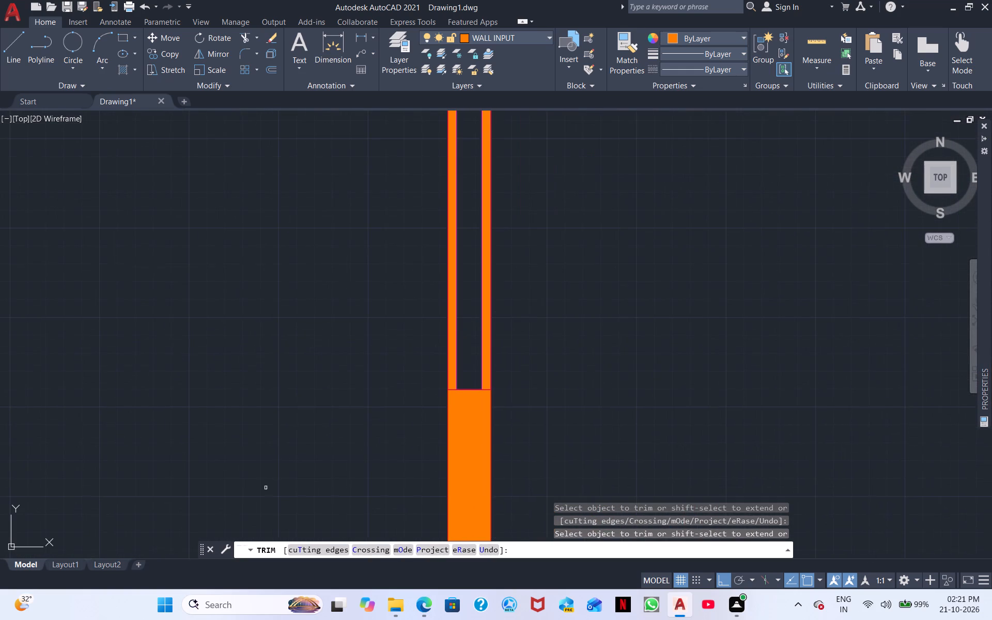
left_click(454, 342)
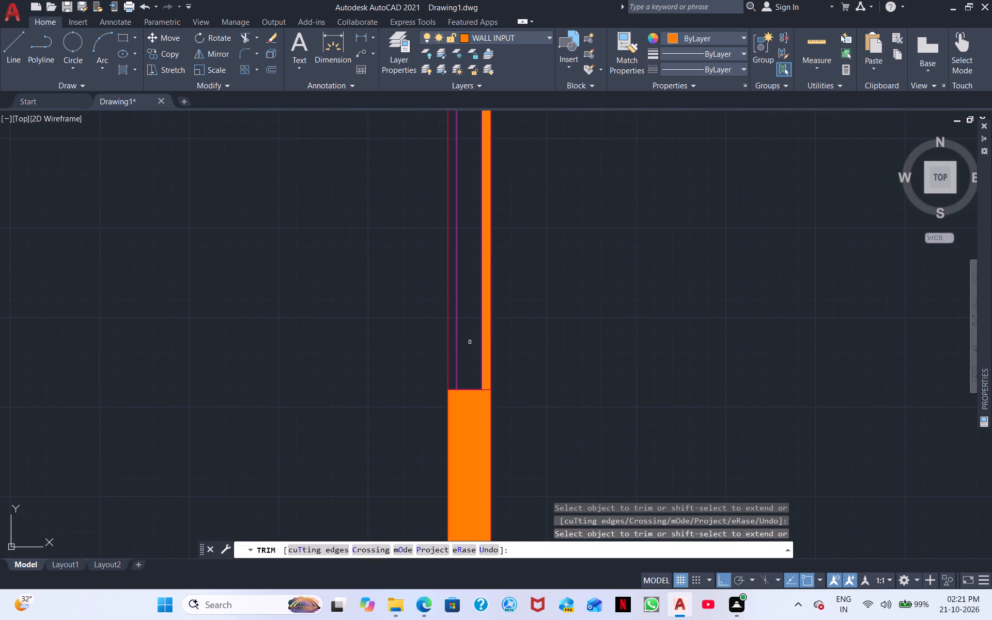
left_click(487, 344)
scroll(230, 329, "down", 3)
middle_click_drag(206, 351, 314, 419)
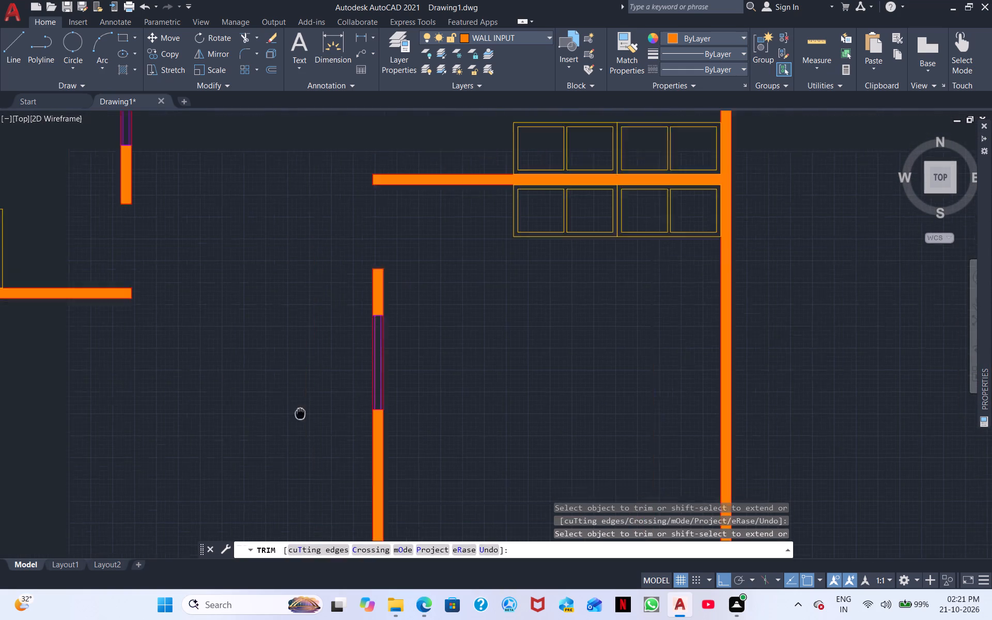
middle_click_drag(314, 419, 450, 499)
middle_click_drag(395, 408, 580, 470)
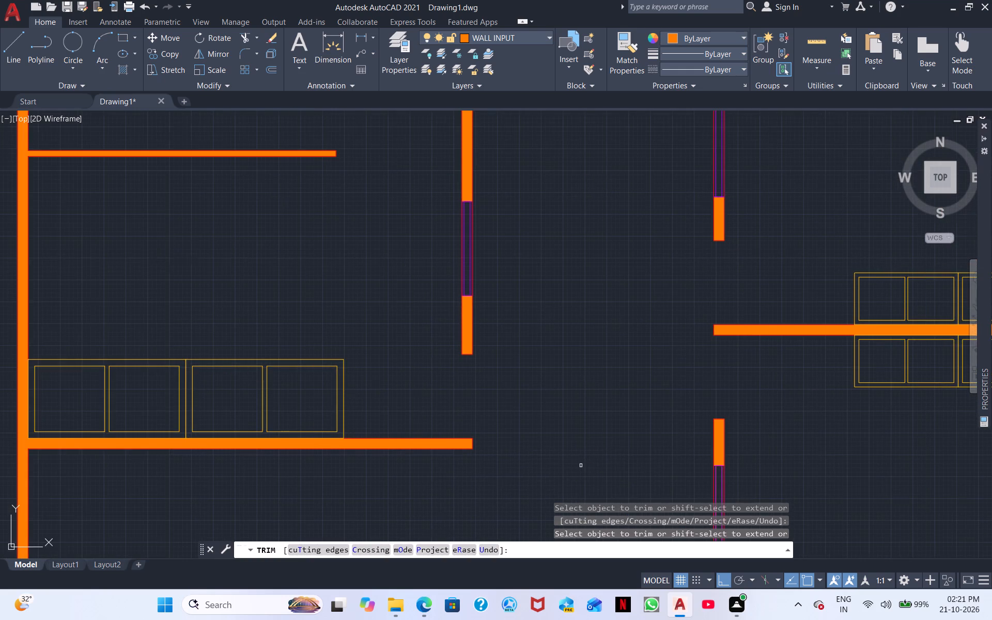
scroll(581, 466, "down", 1)
middle_click_drag(580, 464, 526, 287)
middle_click_drag(518, 381, 515, 314)
middle_click_drag(439, 364, 598, 359)
key("Escape")
Make WALL BOUNDRY the current layer.
scroll(439, 361, "down", 1)
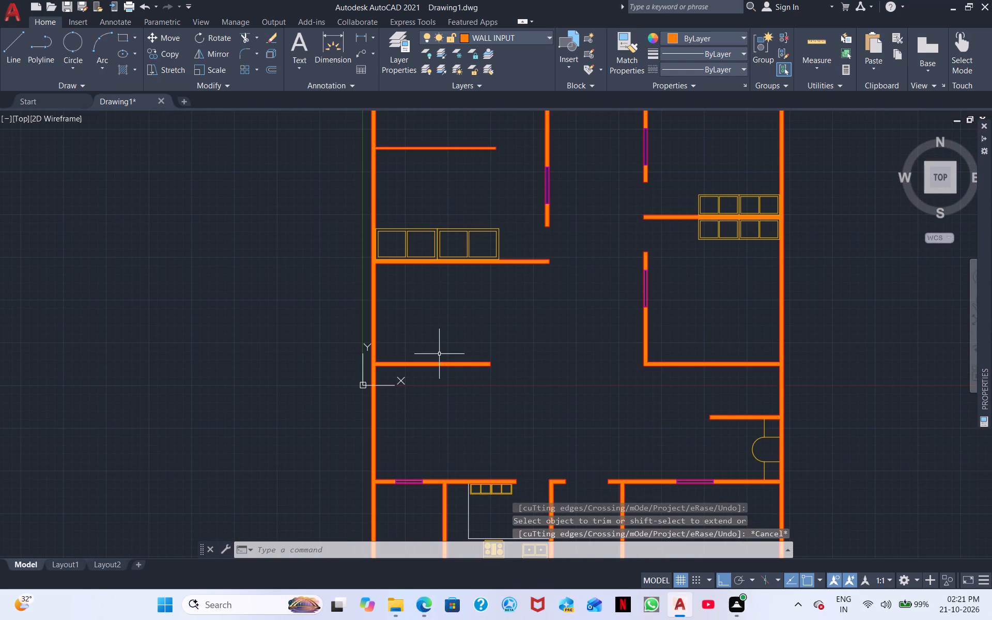
scroll(149, 241, "down", 1)
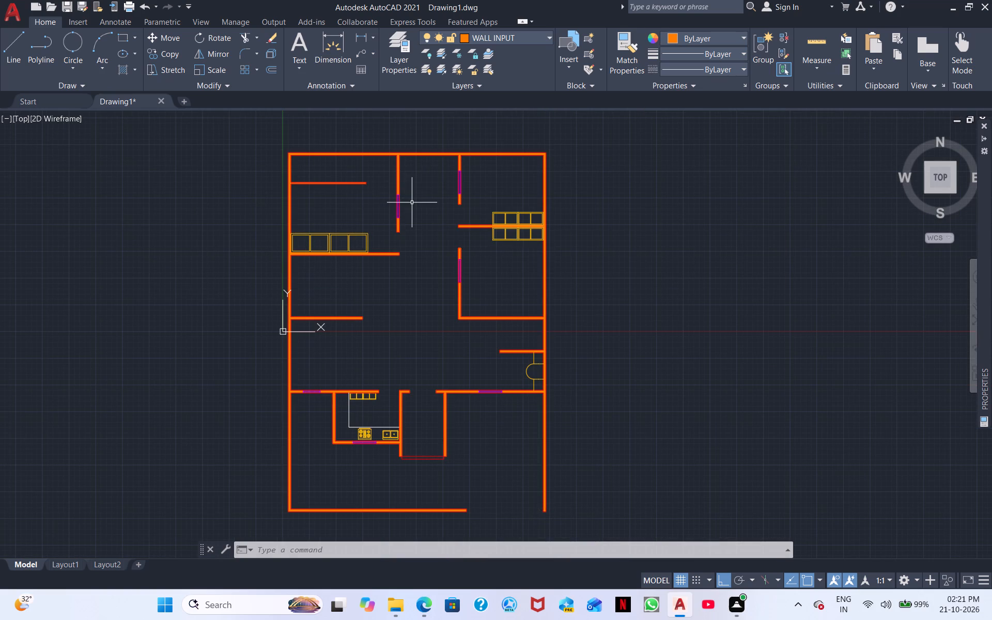
middle_click_drag(432, 180, 361, 265)
scroll(359, 257, "up", 2)
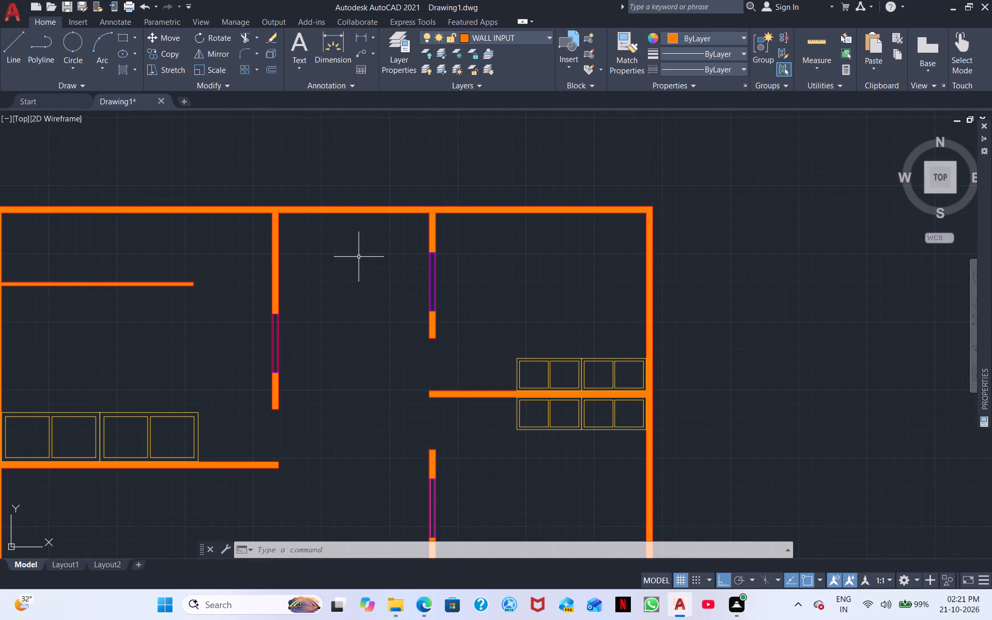
scroll(355, 246, "up", 2)
middle_click_drag(350, 246, 305, 329)
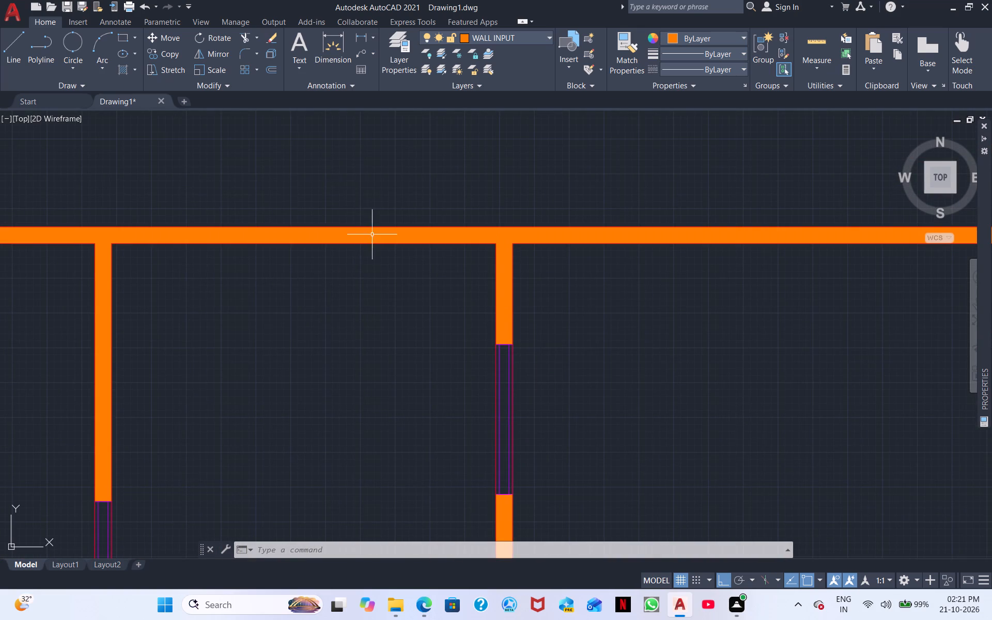
left_click(485, 35)
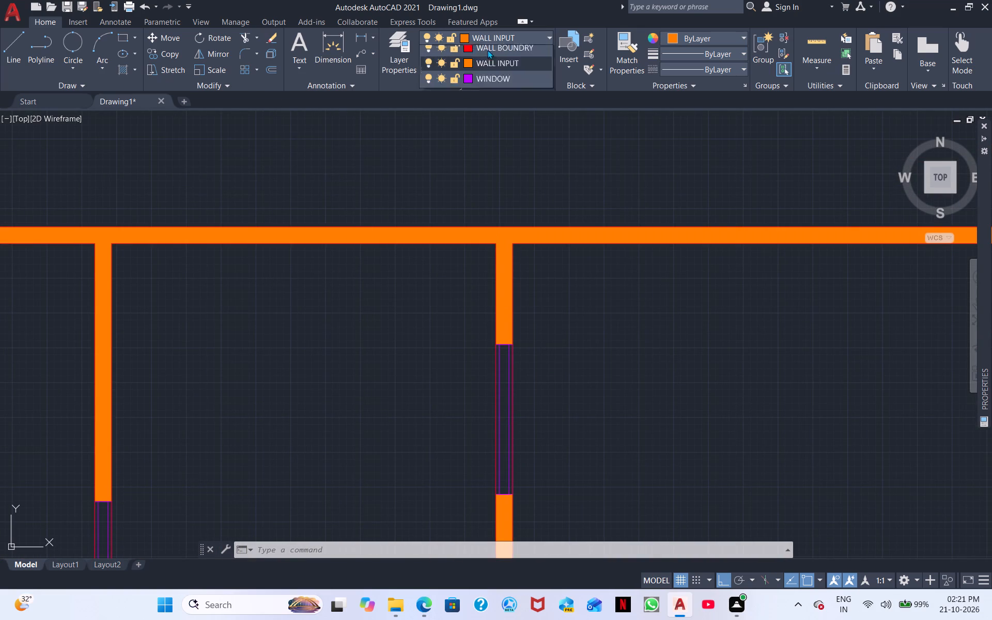
left_click(496, 163)
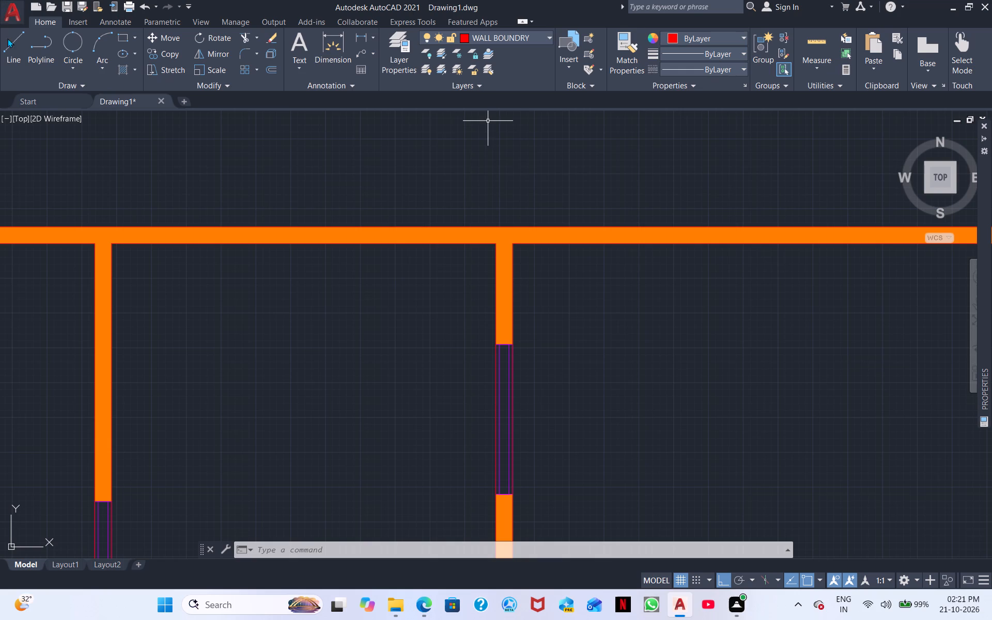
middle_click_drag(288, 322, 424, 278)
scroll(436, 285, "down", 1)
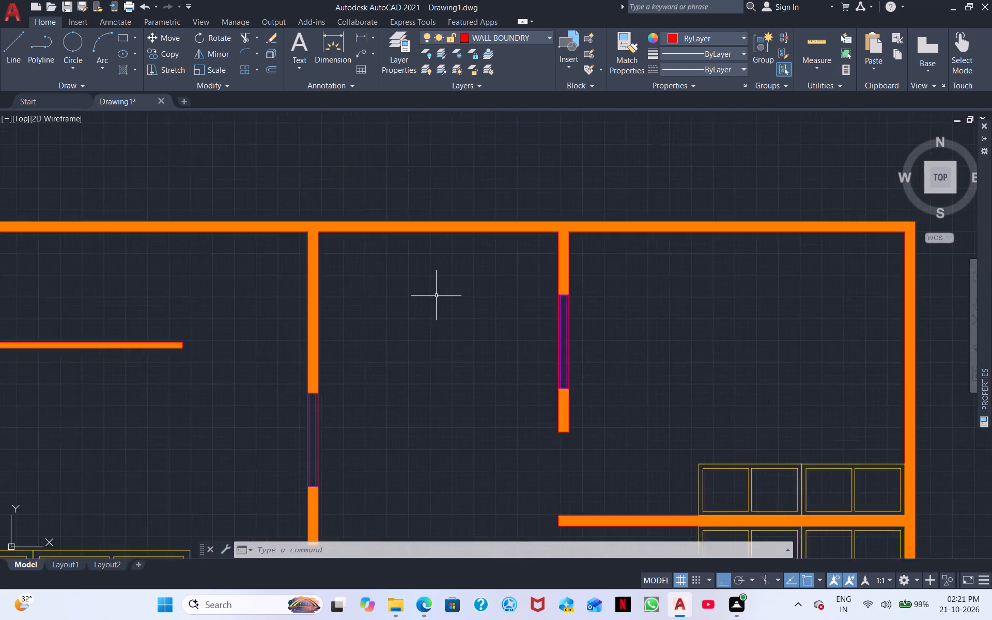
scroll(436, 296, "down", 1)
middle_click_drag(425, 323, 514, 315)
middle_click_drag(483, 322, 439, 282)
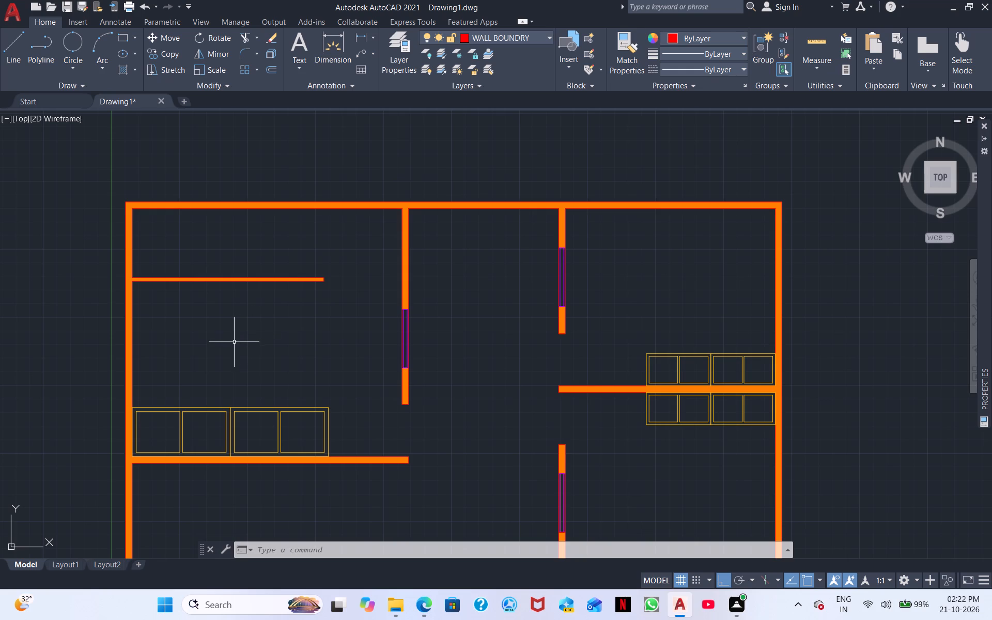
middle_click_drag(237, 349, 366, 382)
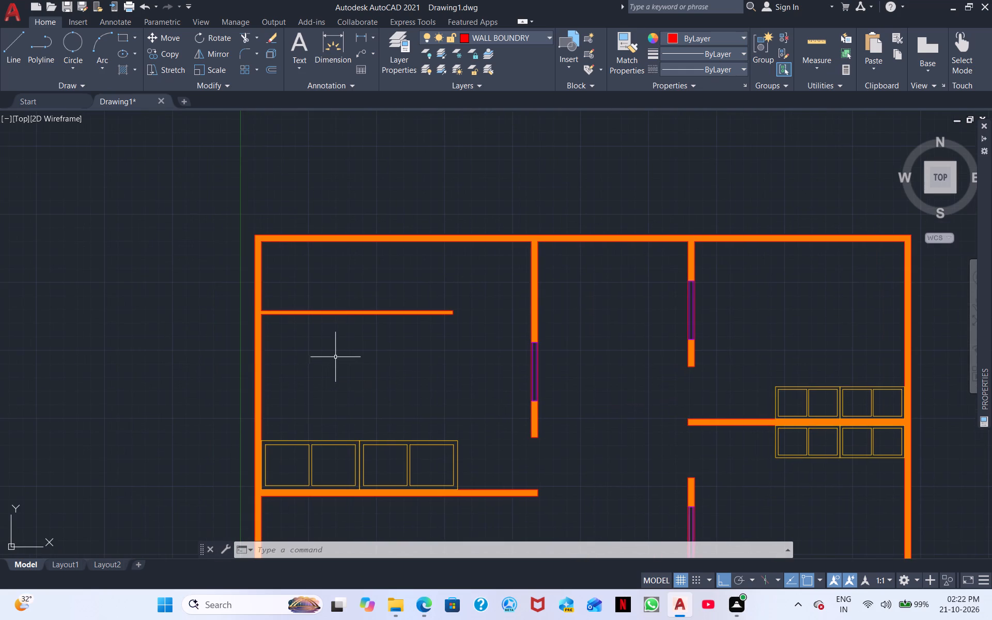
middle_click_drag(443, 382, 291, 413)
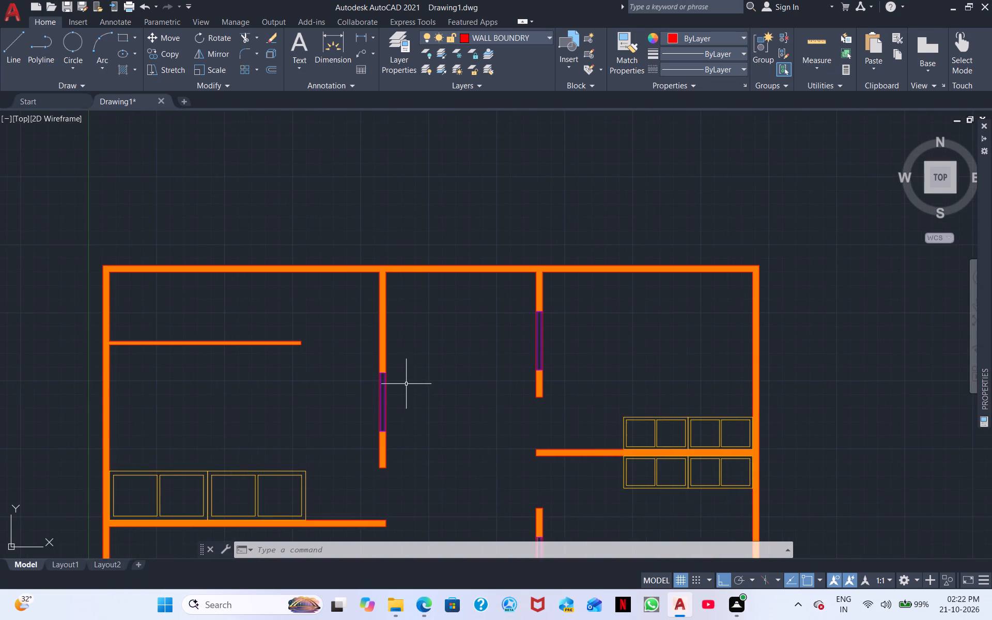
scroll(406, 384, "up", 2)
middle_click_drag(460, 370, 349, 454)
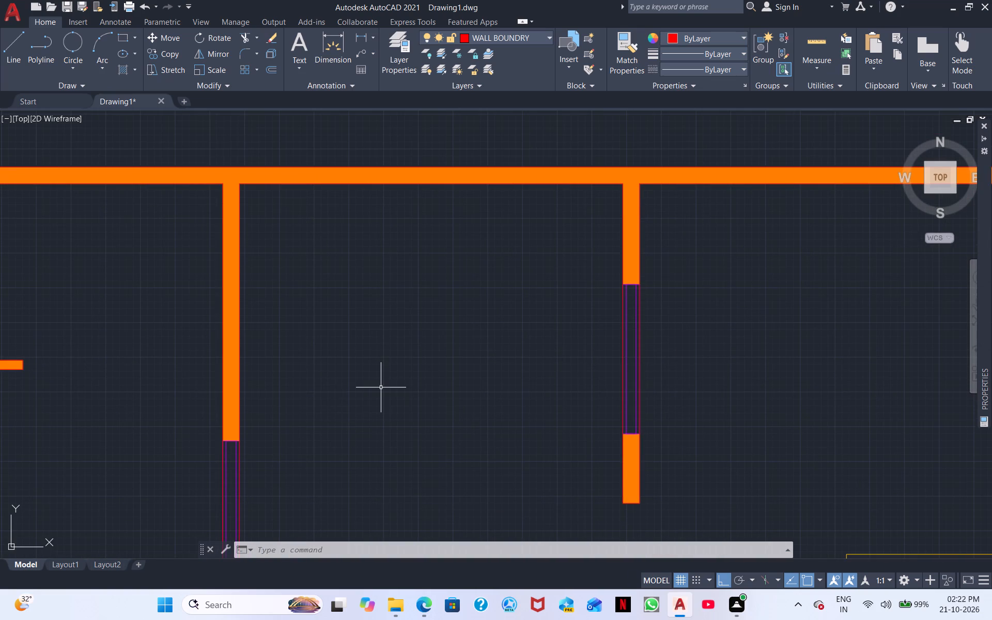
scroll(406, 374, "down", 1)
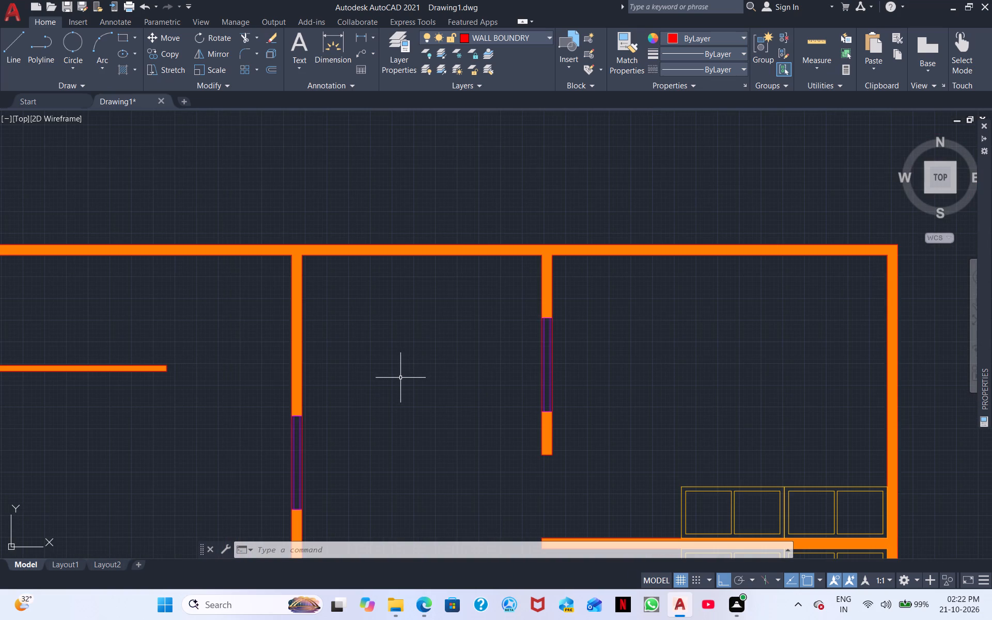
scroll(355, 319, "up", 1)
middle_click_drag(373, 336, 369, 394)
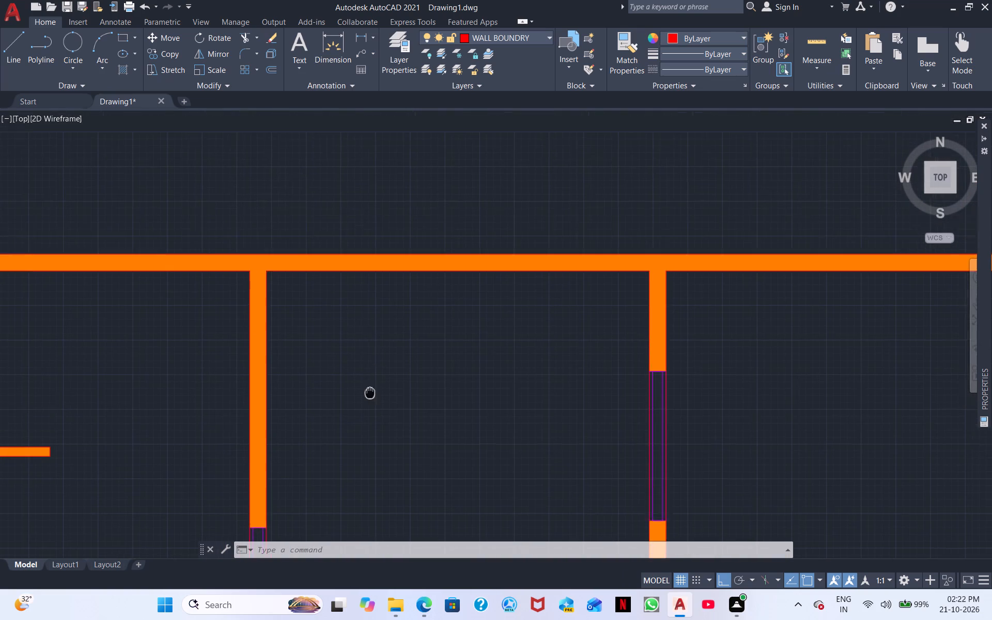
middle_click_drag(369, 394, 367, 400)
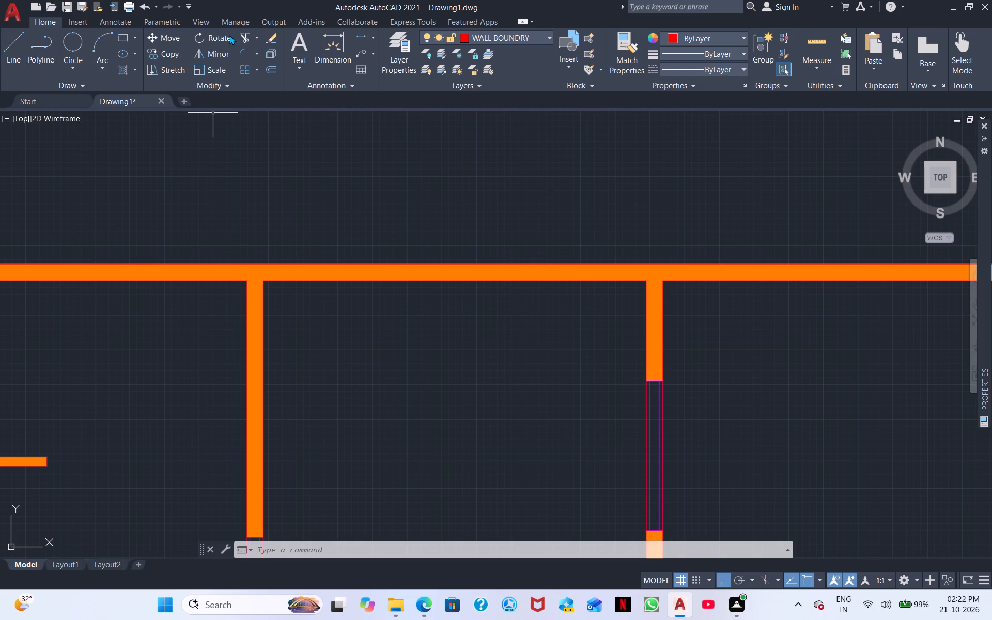
Draw a horizontal line across the north passage between its two side walls, just south of the outer north wall.
left_click(12, 61)
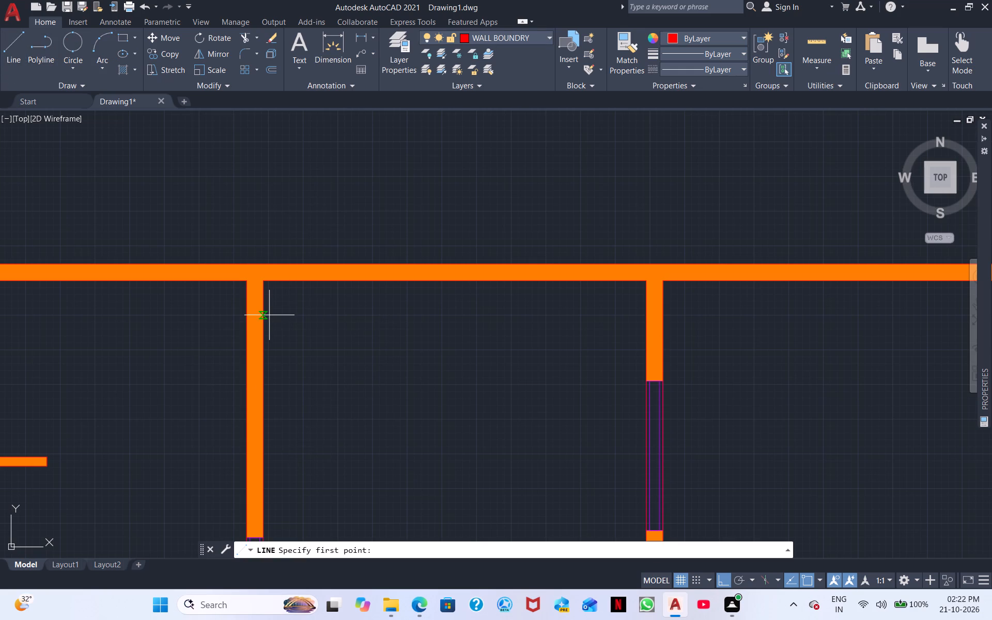
left_click(269, 315)
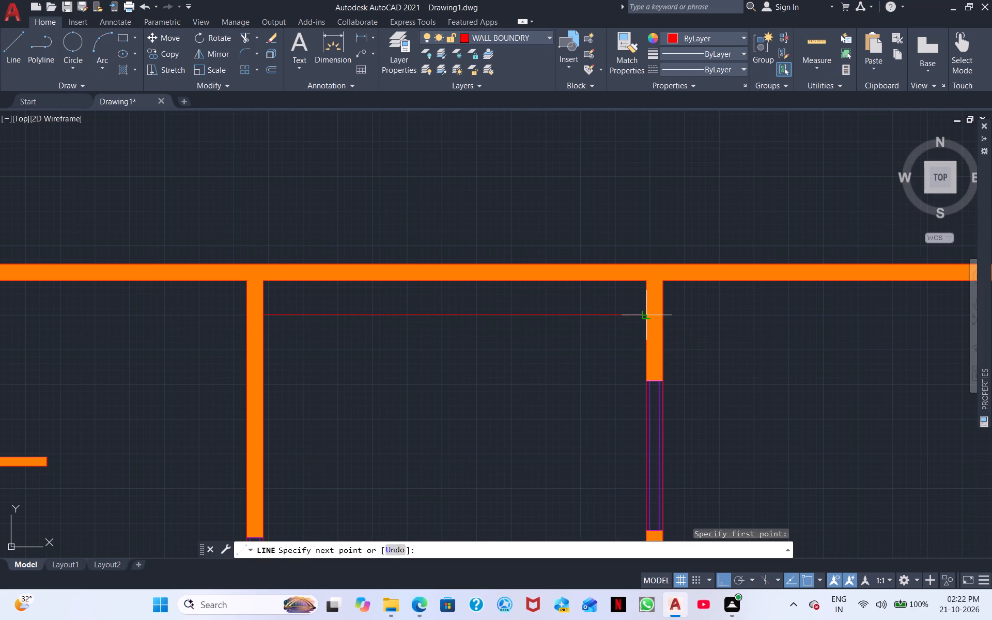
left_click(644, 315)
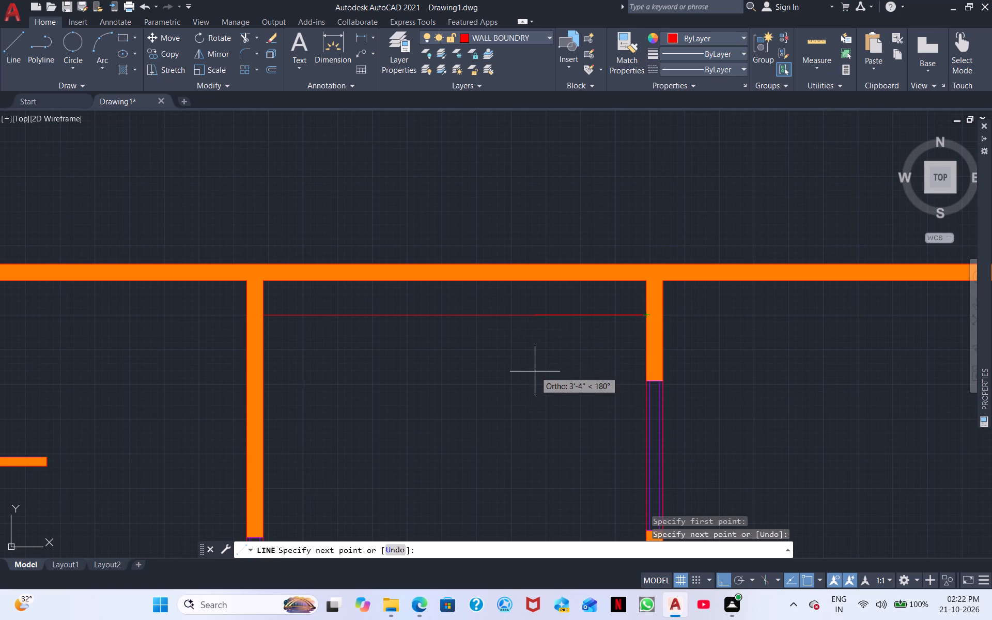
key("Escape")
Draw a vertical line about 5' long running south from the midpoint of the horizontal line in the north passage.
right_click(512, 398)
left_click(555, 166)
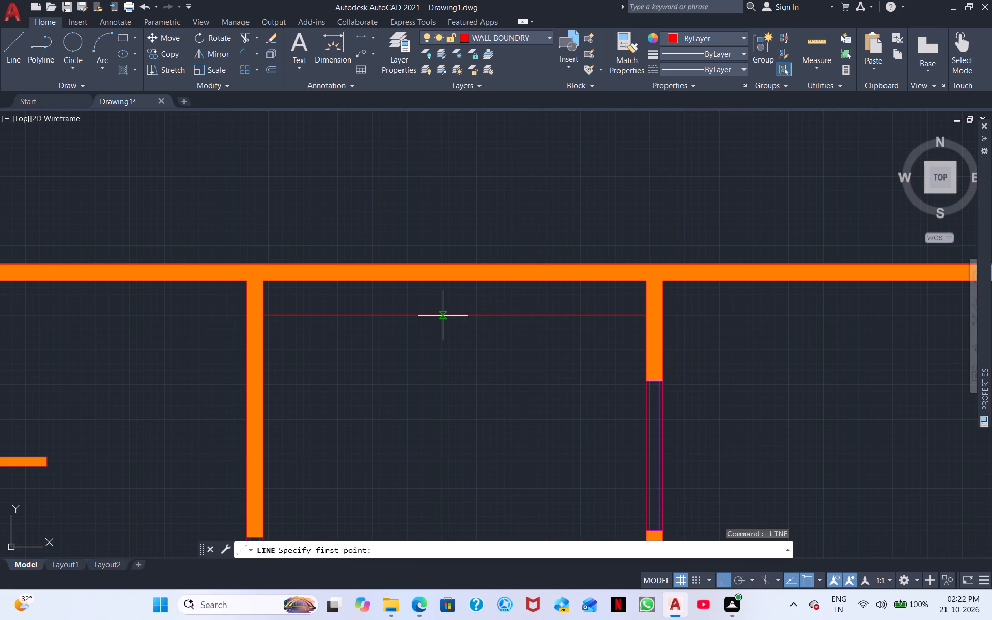
left_click(458, 317)
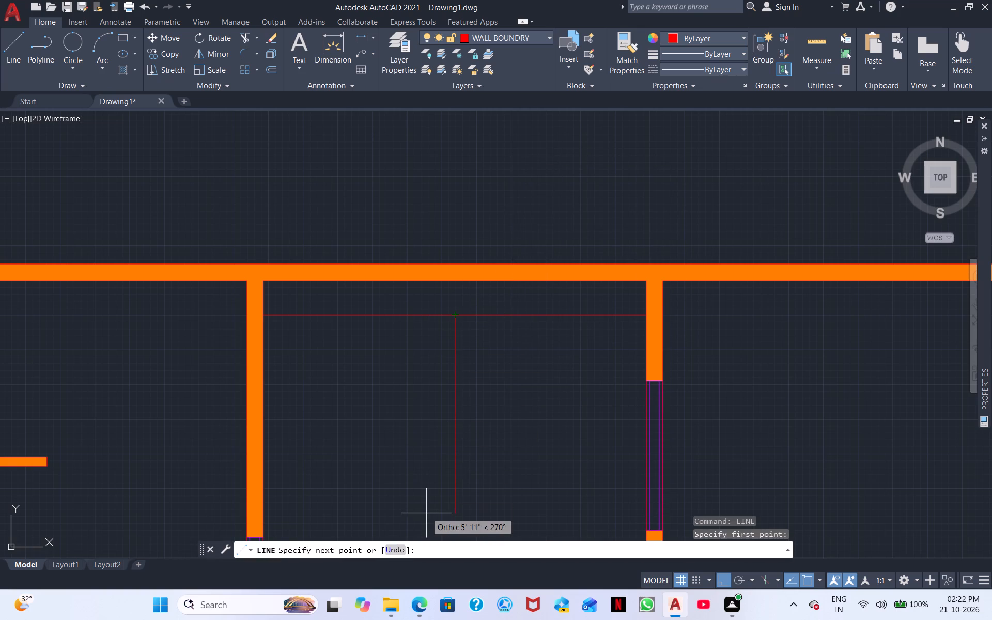
middle_click_drag(437, 497, 422, 336)
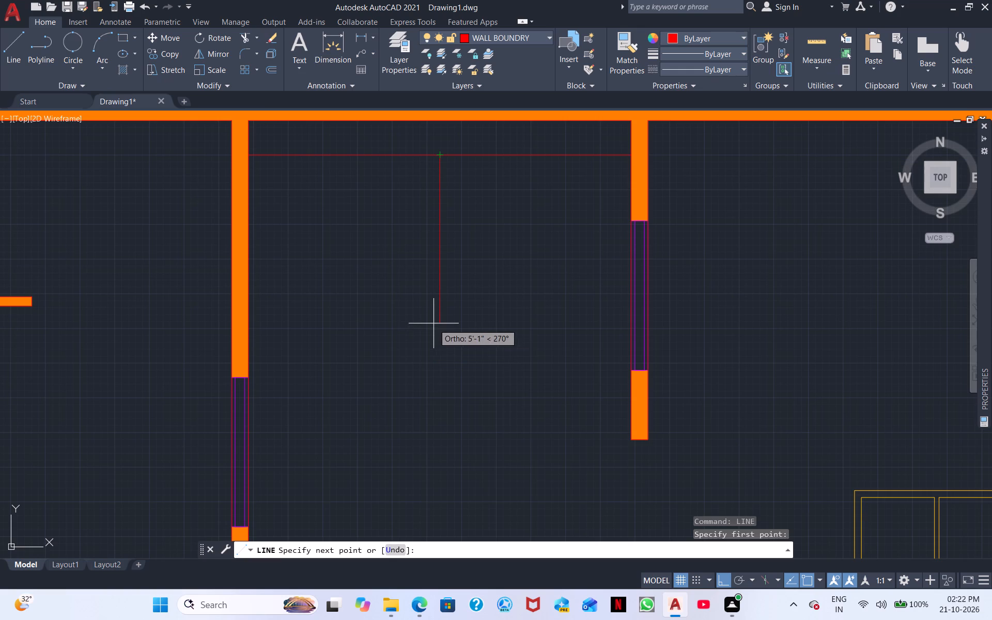
left_click(442, 321)
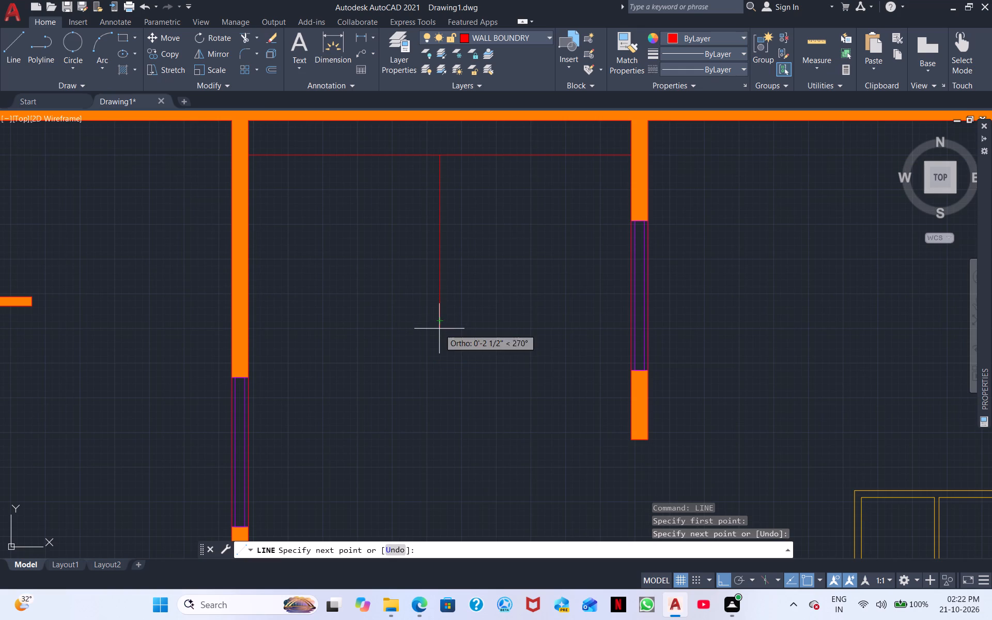
key("space")
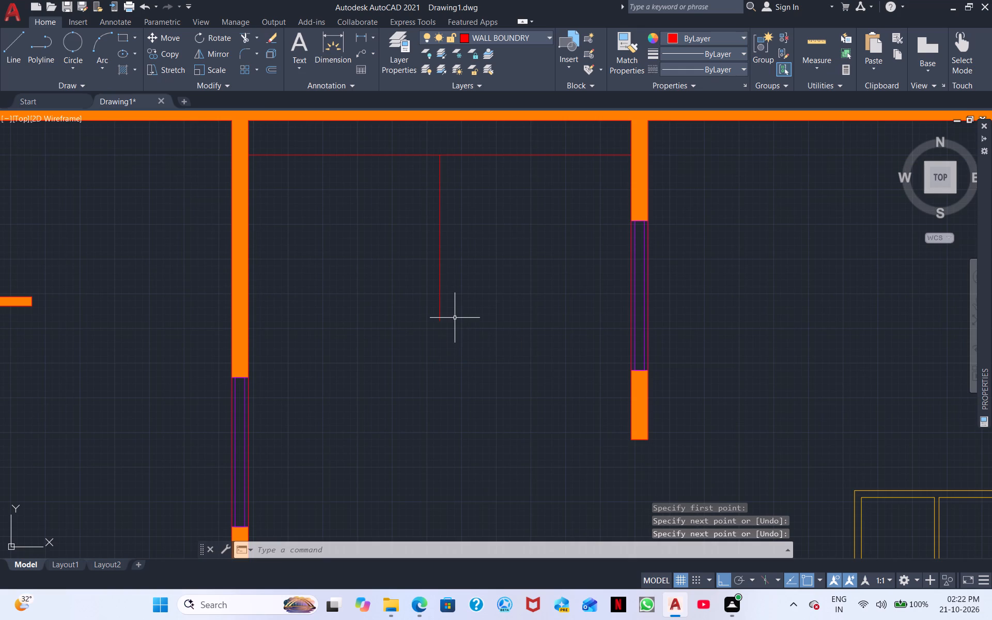
Offset the passage's vertical centre line 2" to the west and 2" to the east.
type("O")
key("space")
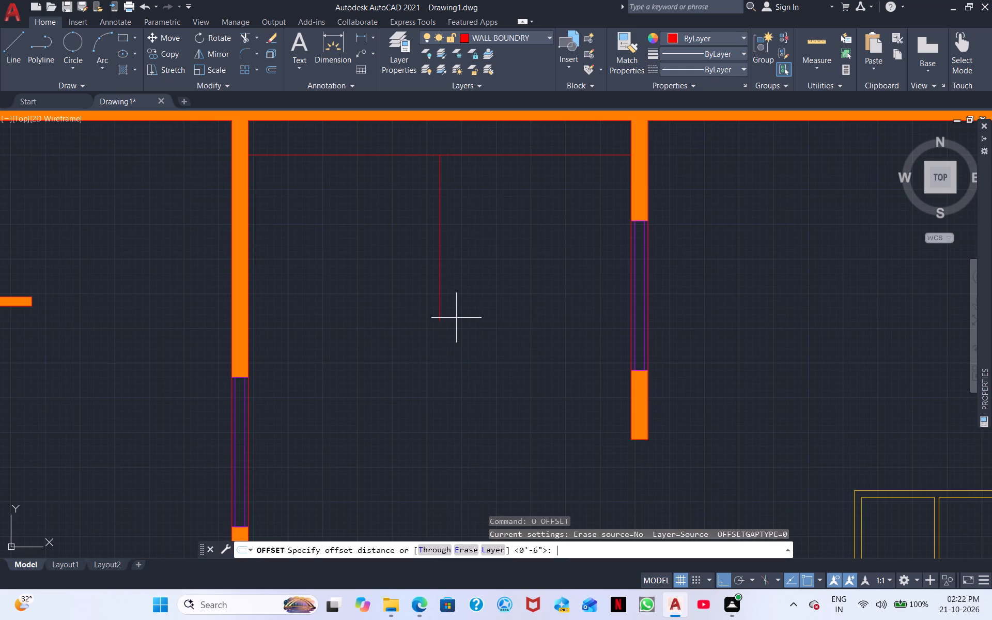
type("2\"")
key("Return")
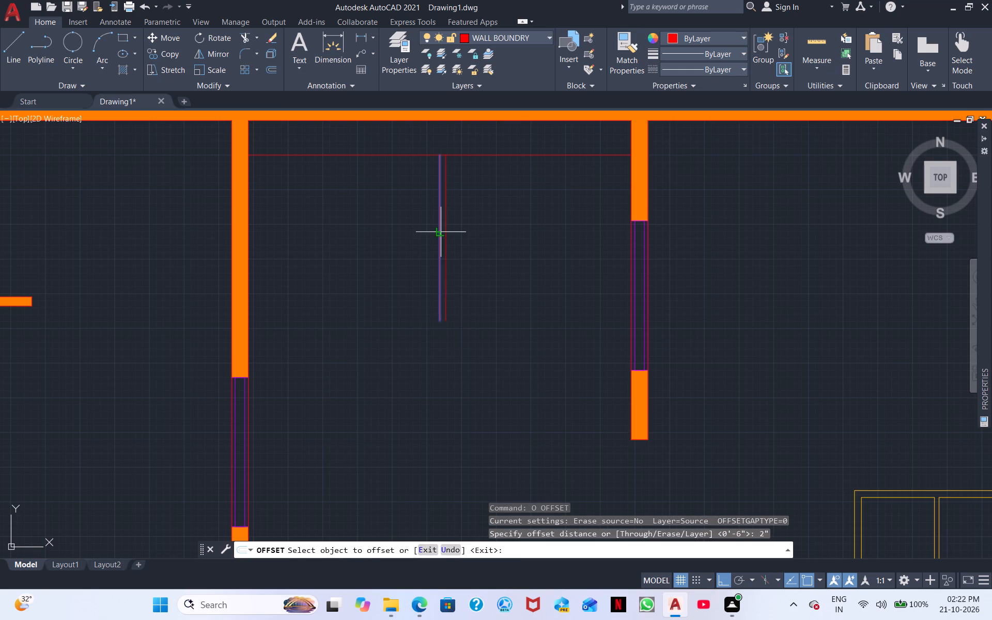
left_click(441, 232)
left_click(423, 228)
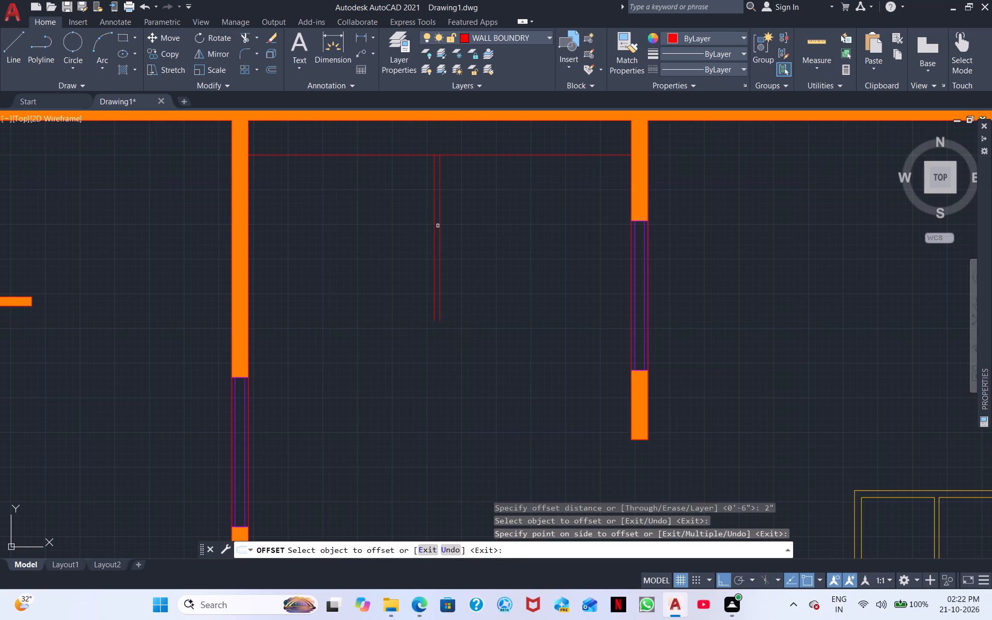
left_click(439, 226)
left_click(458, 223)
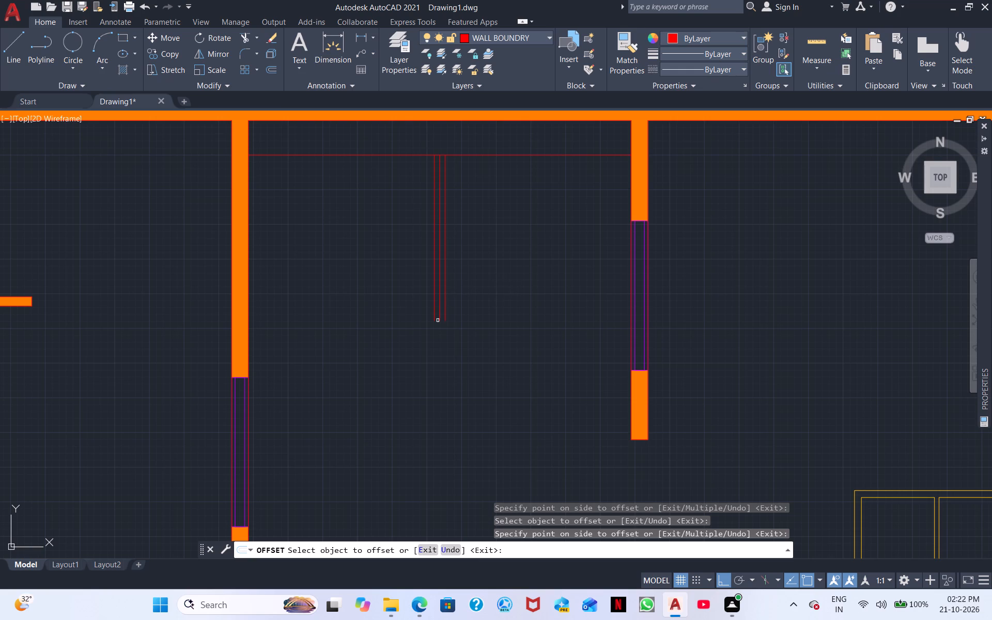
Draw a line closing the foot of the three vertical passage lines and continue it east to the passage's east wall.
left_click(10, 52)
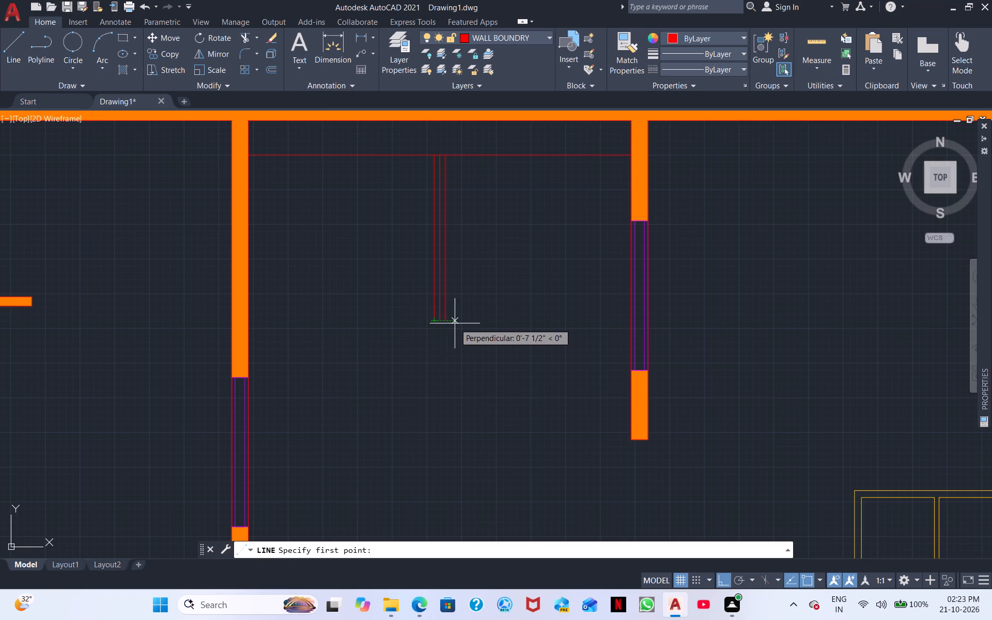
scroll(455, 323, "up", 3)
left_click(369, 309)
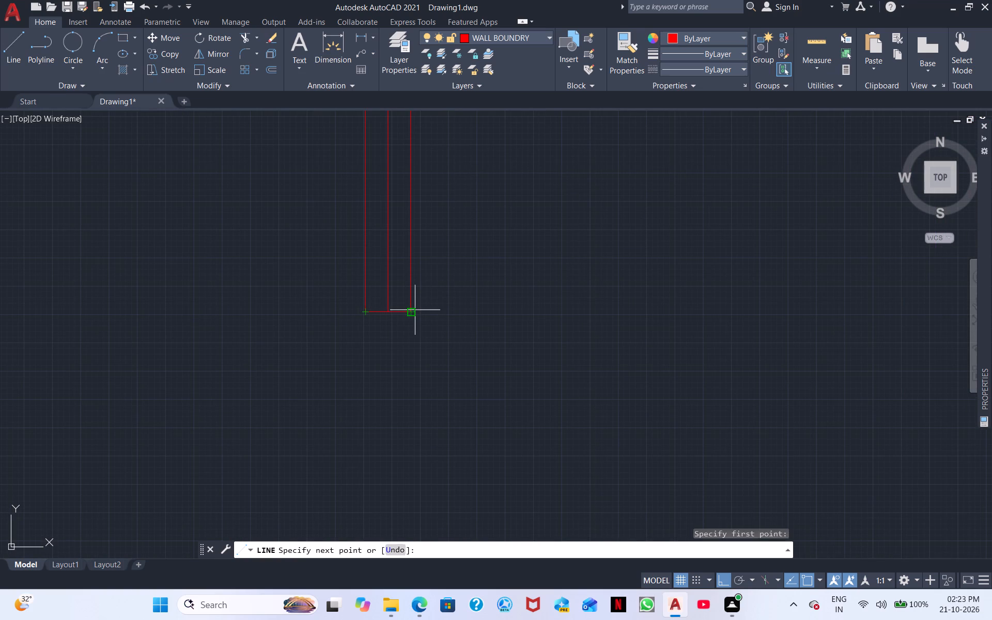
left_click(415, 310)
middle_click_drag(457, 347, 382, 352)
middle_click_drag(544, 312, 136, 321)
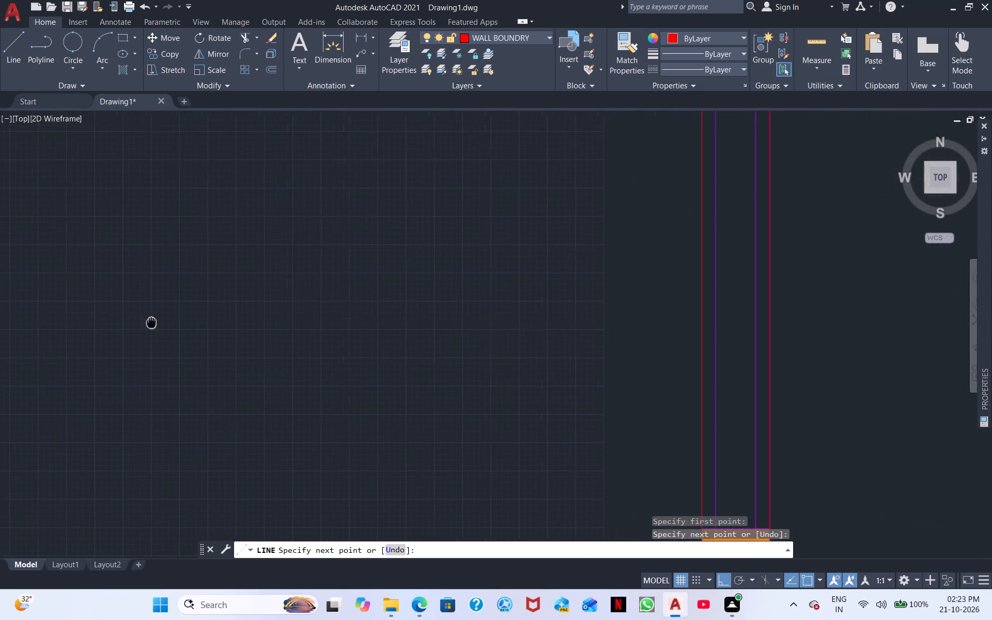
middle_click_drag(136, 321, 0, 314)
left_click(483, 319)
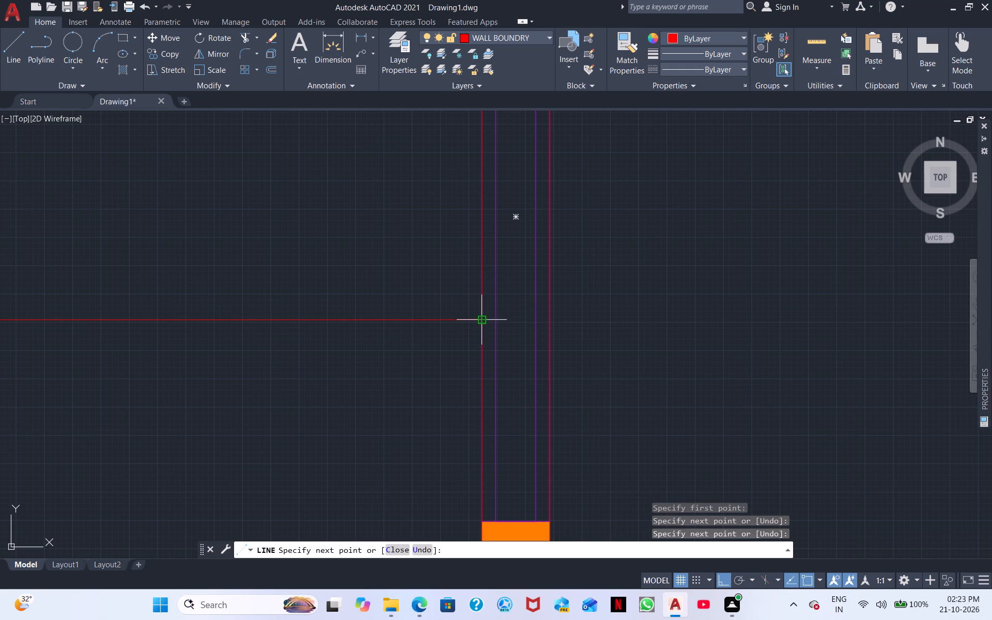
key("Escape")
Draw a horizontal line from the foot of the westernmost vertical line to the passage's west wall.
scroll(319, 329, "down", 3)
middle_click_drag(169, 364, 476, 363)
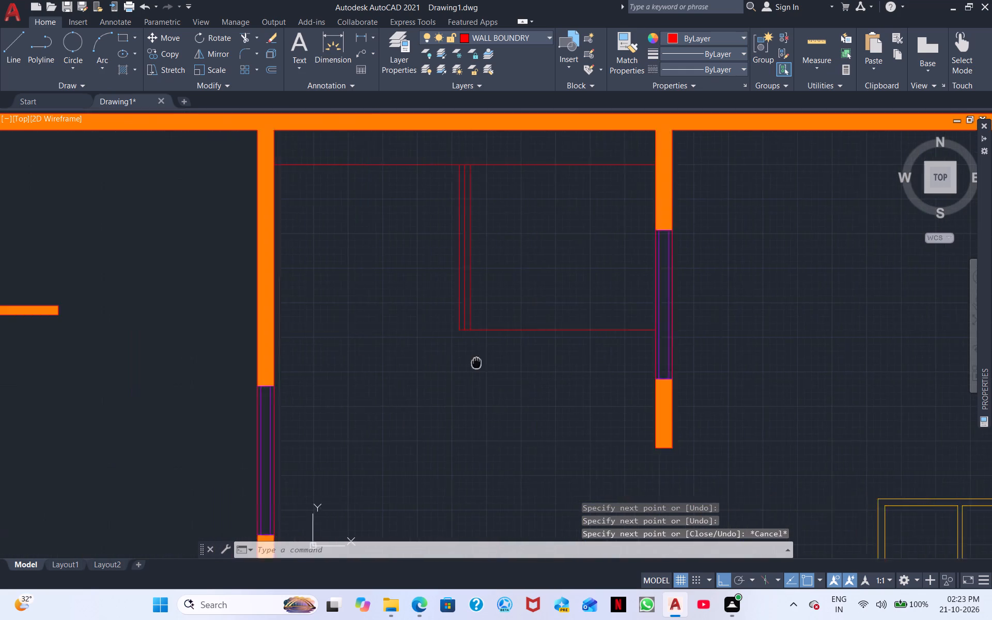
middle_click_drag(476, 363, 596, 364)
left_click(18, 50)
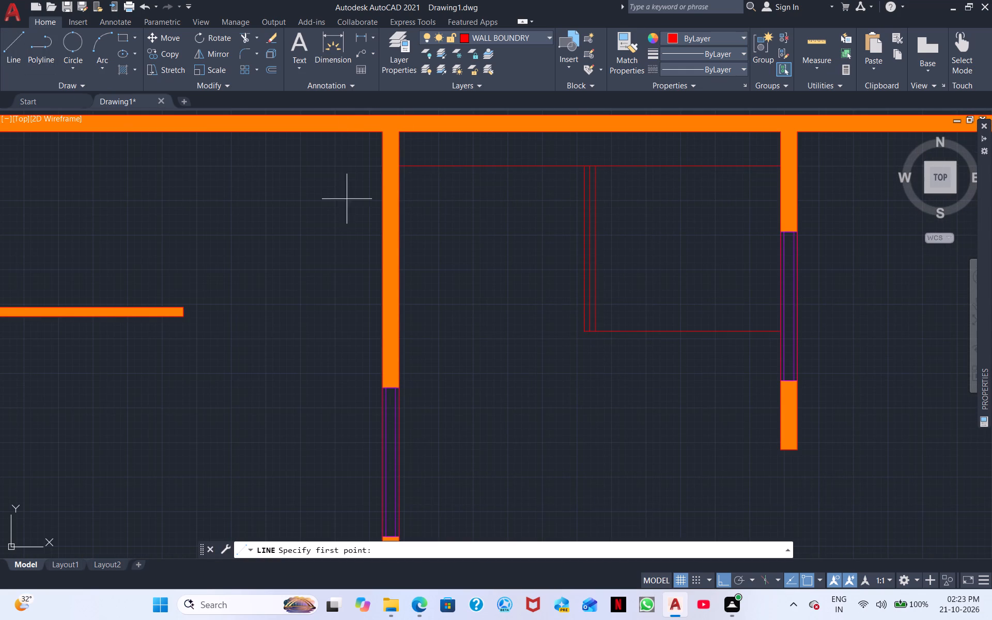
scroll(533, 358, "up", 3)
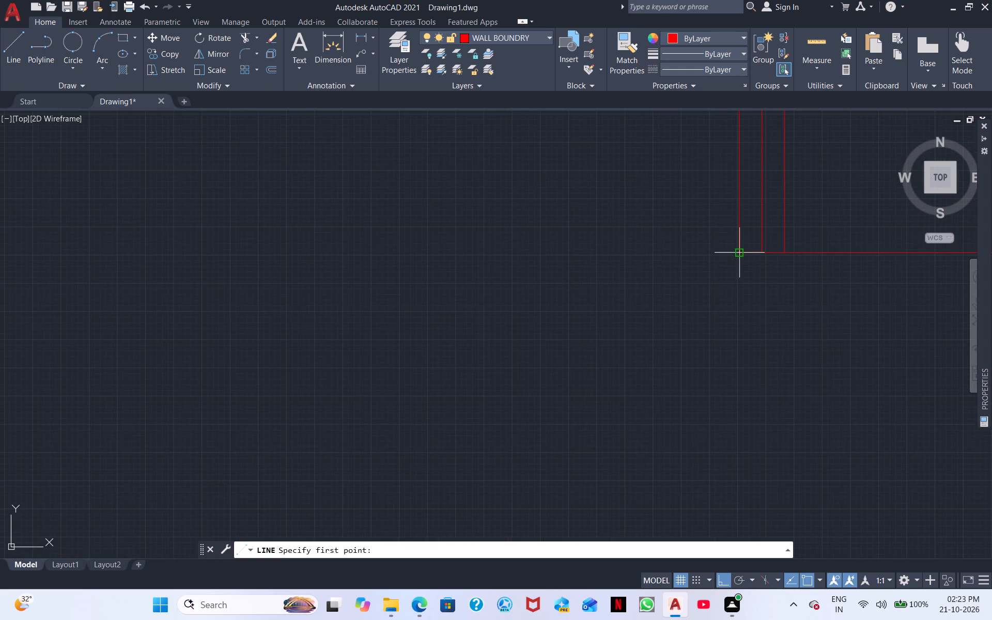
left_click(737, 252)
middle_click_drag(75, 333, 446, 349)
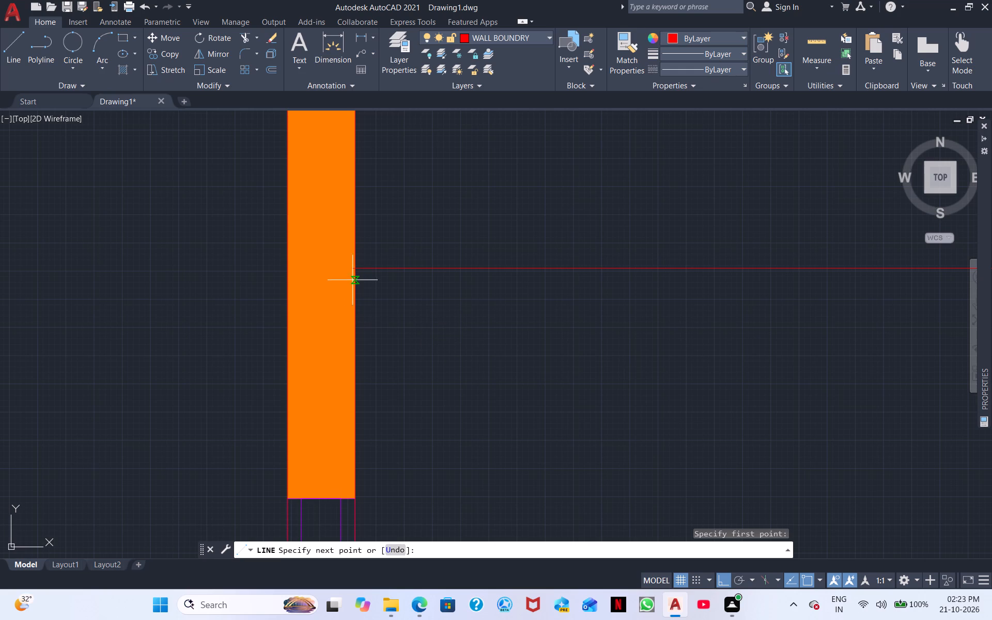
left_click(355, 269)
key("Escape")
Erase the middle vertical line and the horizontal line just south of the outer north wall.
scroll(414, 261, "down", 1)
middle_click_drag(413, 261, 241, 345)
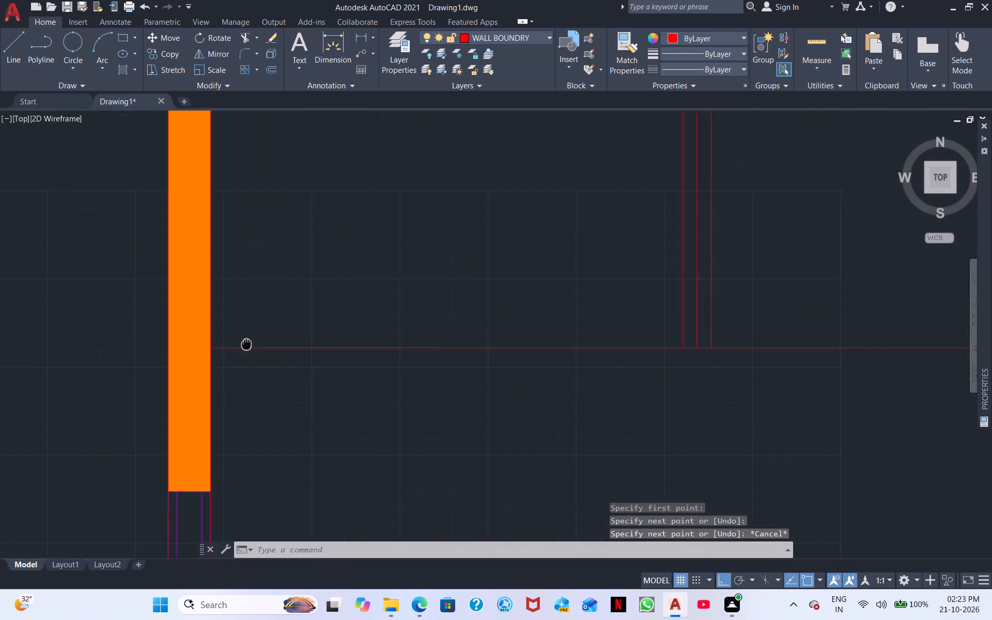
middle_click_drag(241, 345, 165, 350)
scroll(150, 345, "down", 1)
left_click(442, 317)
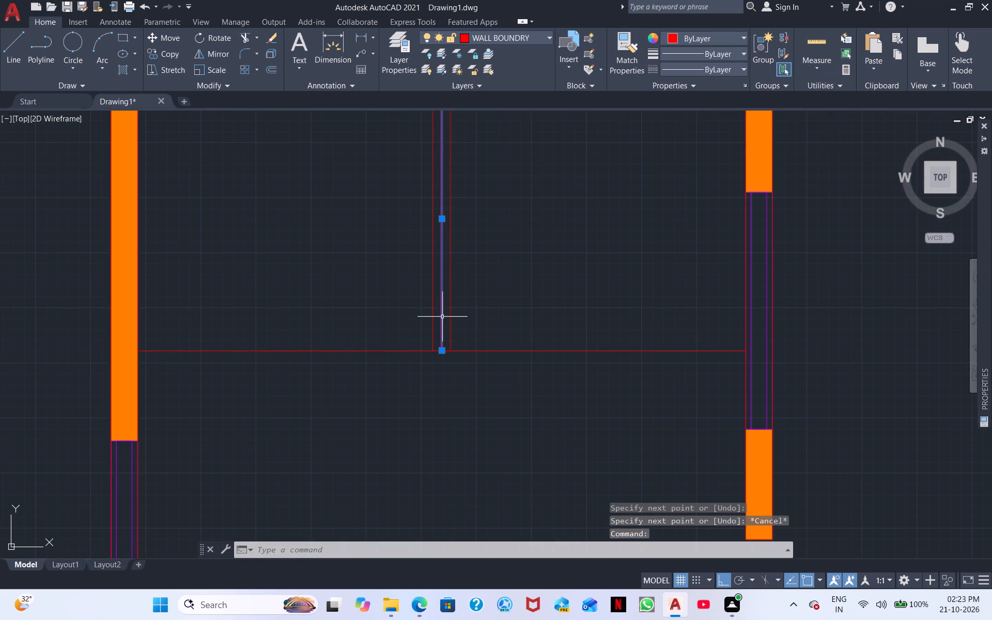
middle_click_drag(533, 205, 458, 481)
scroll(531, 212, "down", 1)
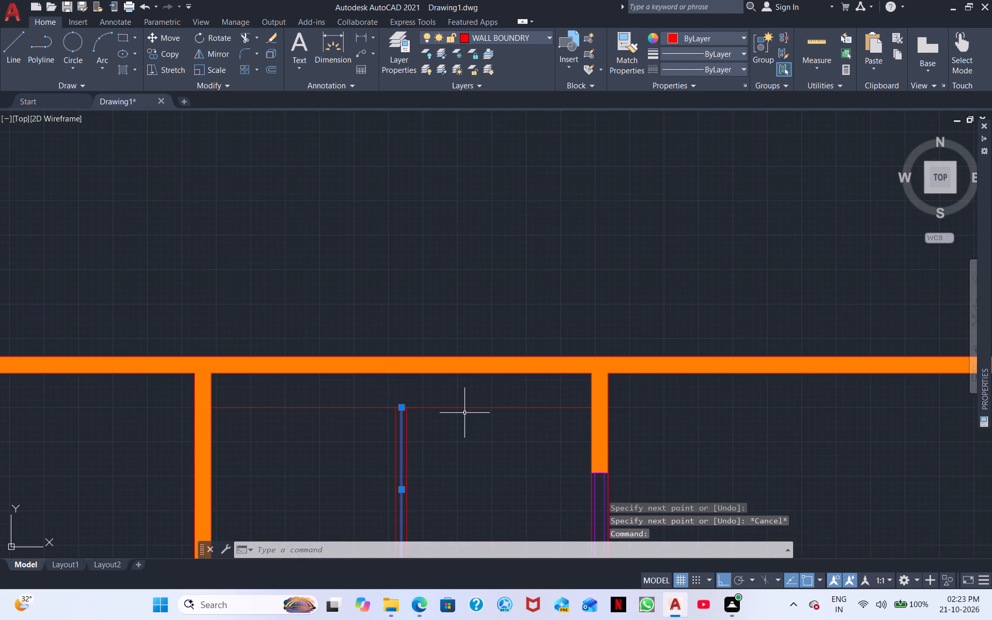
left_click(470, 407)
right_click_drag(458, 448, 456, 454)
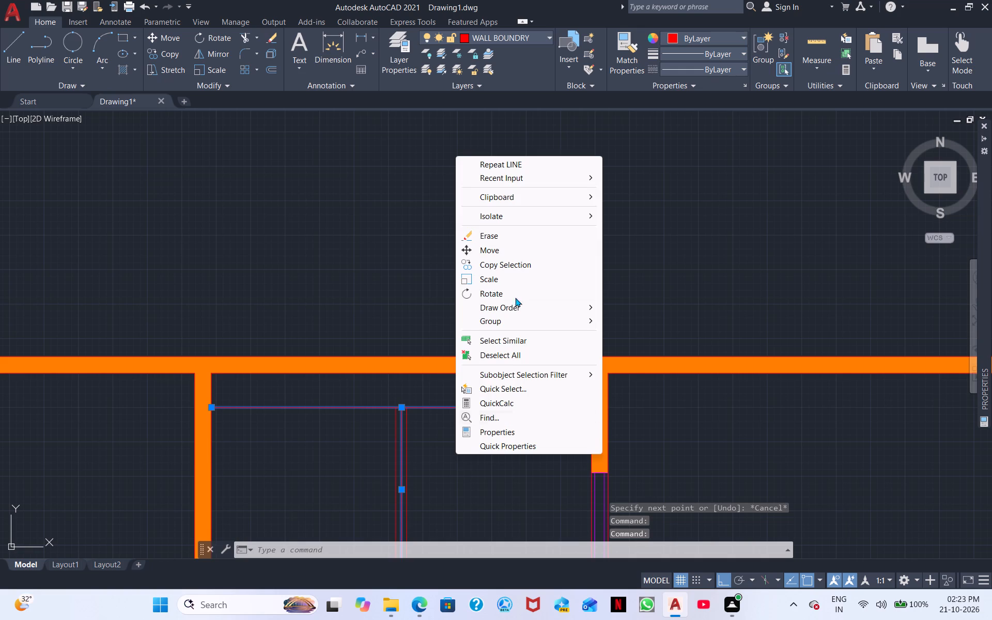
left_click(514, 241)
Check the gap between the two remaining vertical lines with a linear dimension, without placing it.
scroll(431, 435, "down", 2)
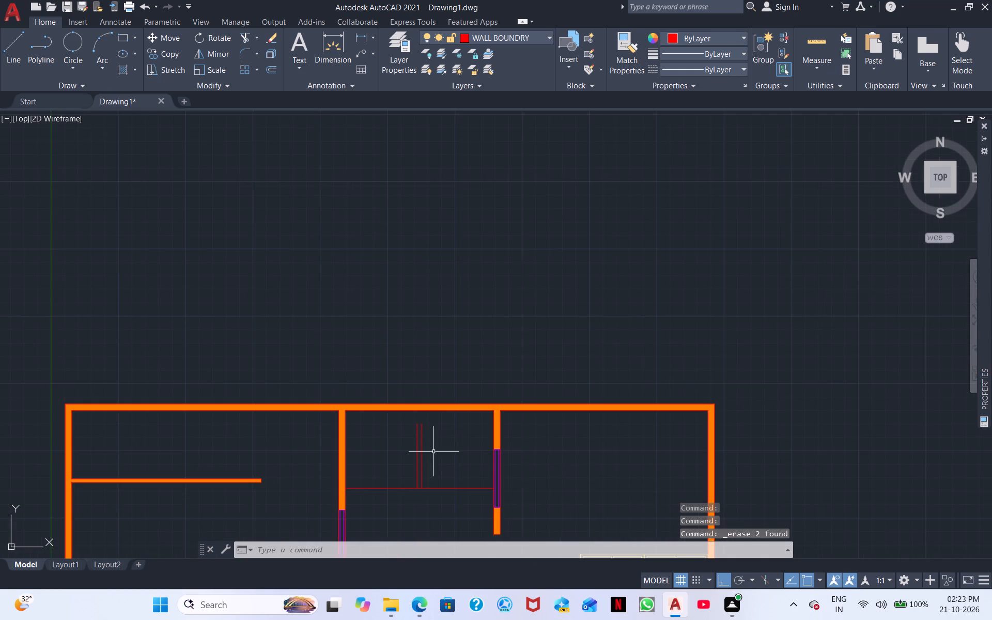
middle_click_drag(433, 452, 438, 363)
scroll(415, 382, "up", 3)
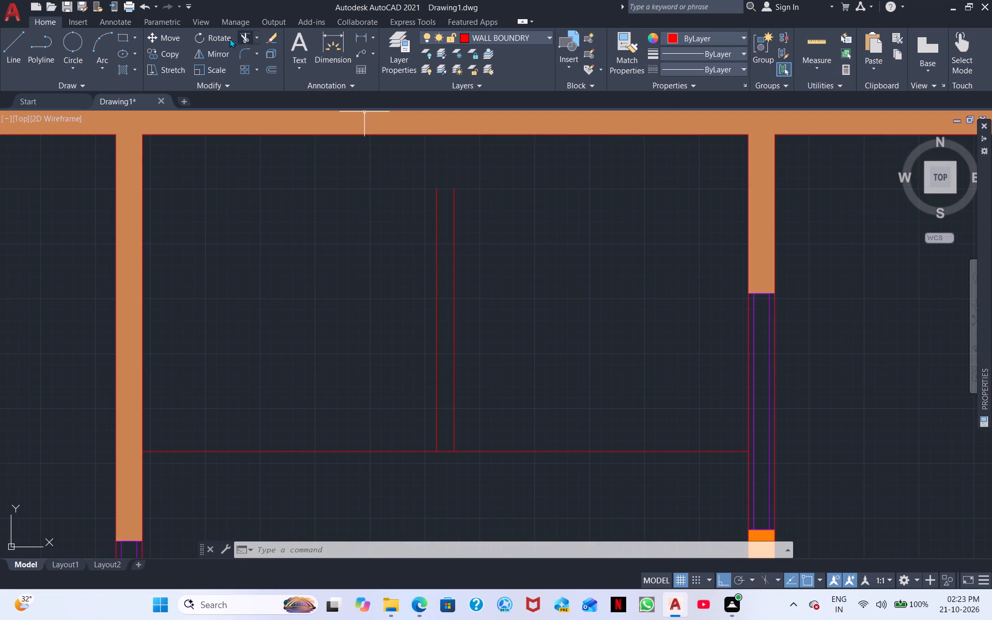
left_click(355, 38)
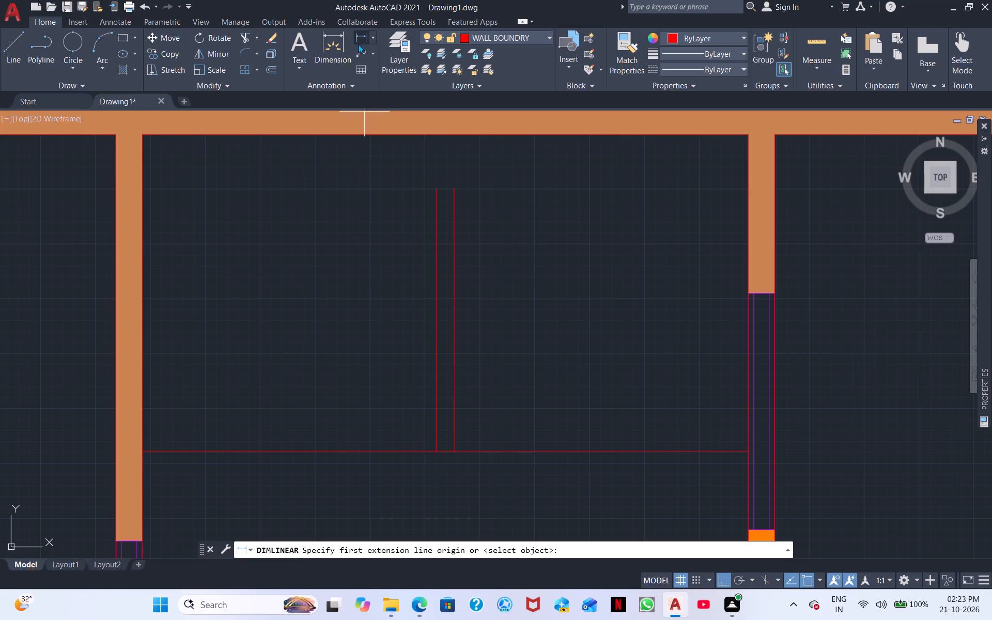
left_click(435, 267)
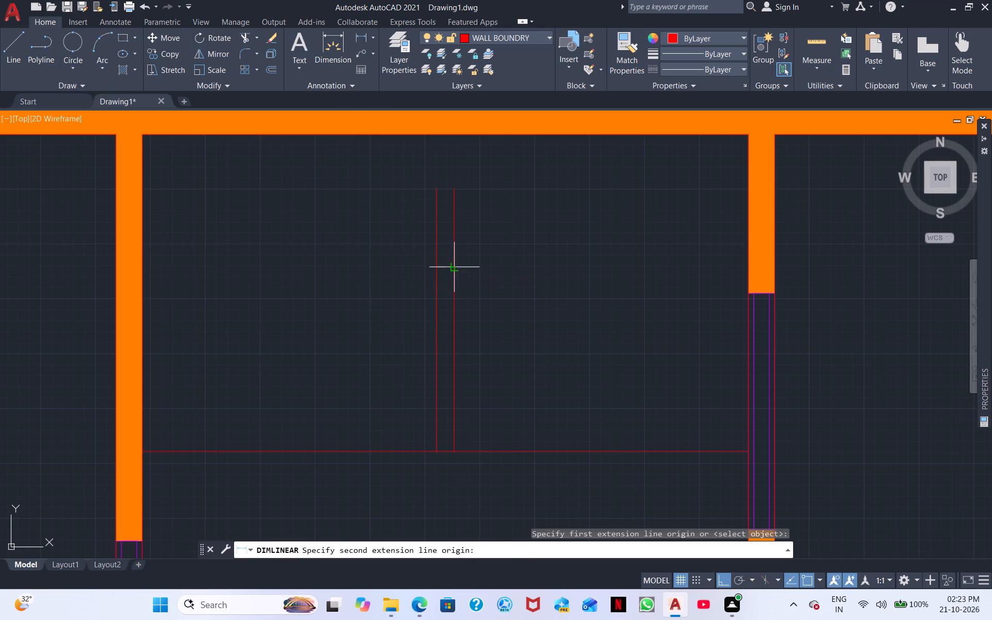
left_click(453, 268)
key("Escape")
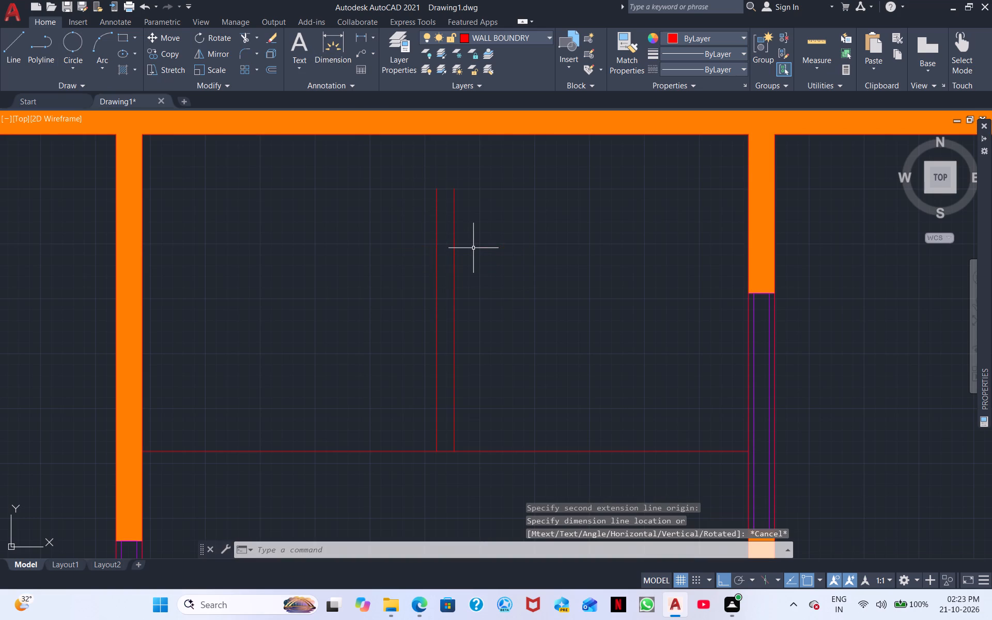
Offset the horizontal lines west and east of the vertical pair 4" to the north.
type("O")
key("space")
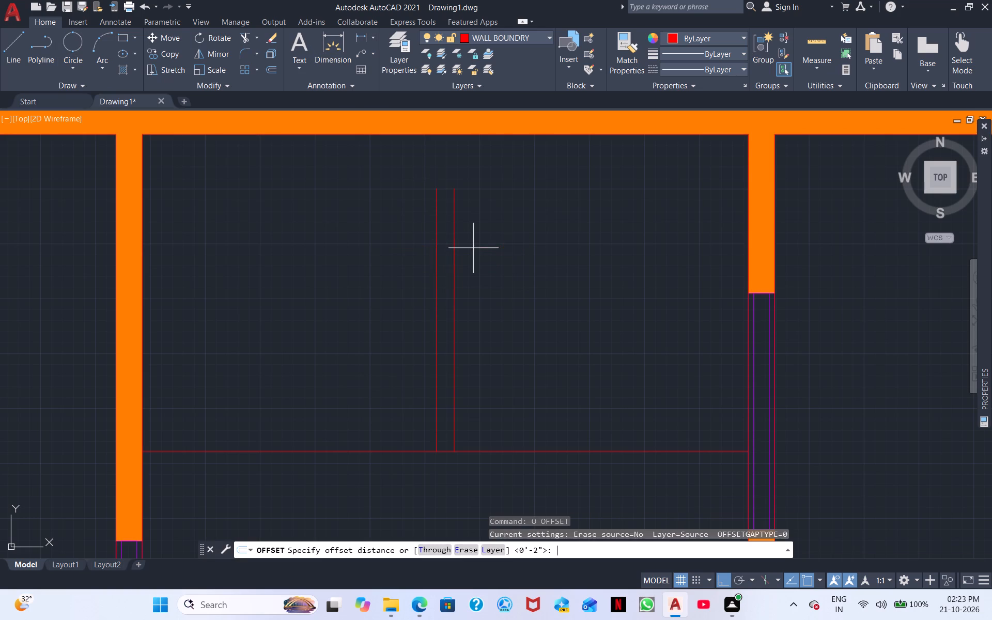
type("4\"")
key("Return")
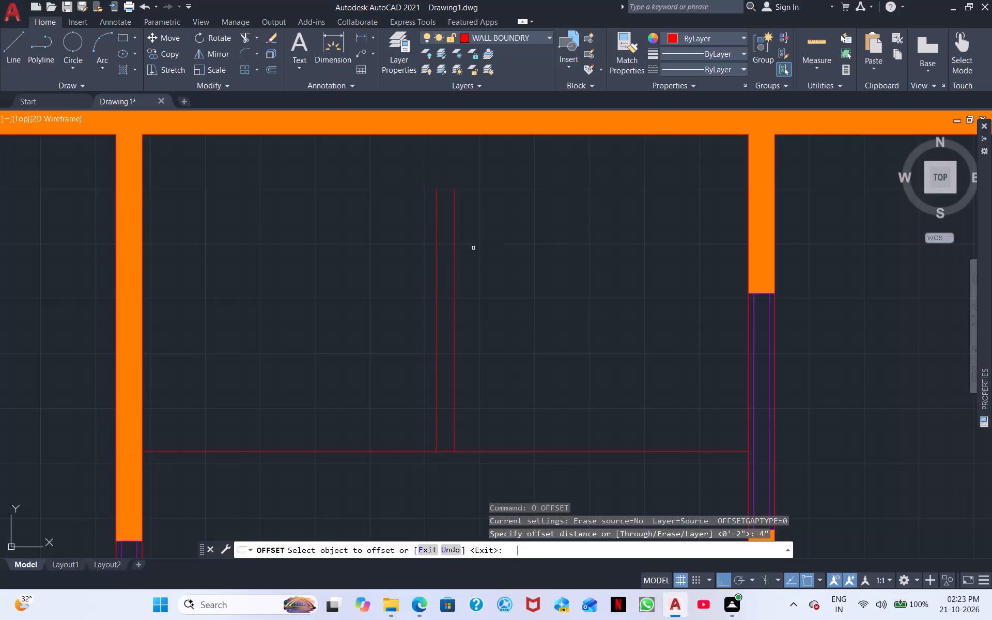
left_click(369, 449)
left_click_drag(355, 450, 358, 425)
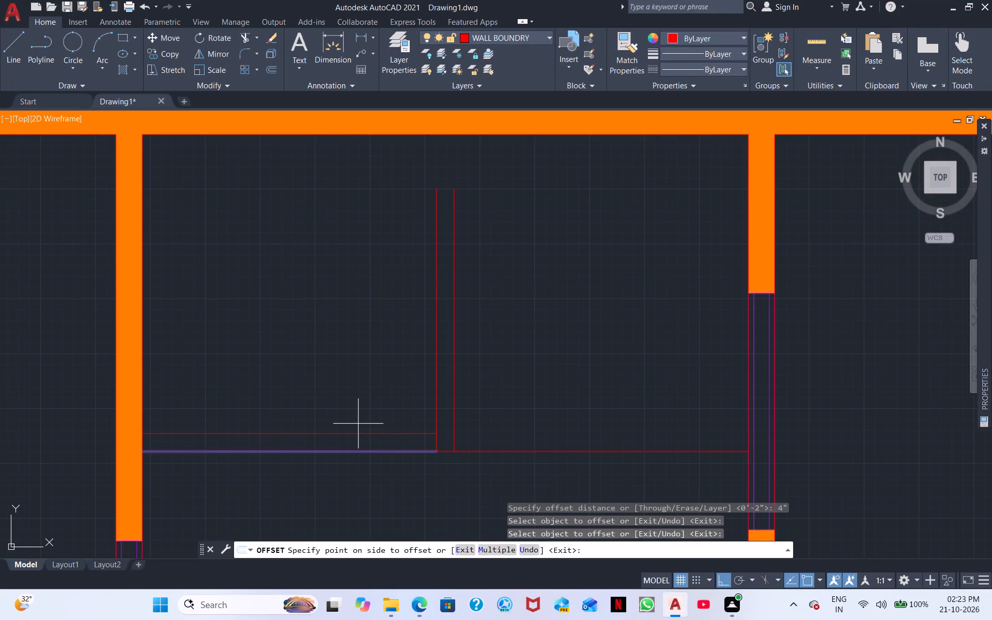
left_click(358, 424)
left_click(506, 451)
left_click(505, 430)
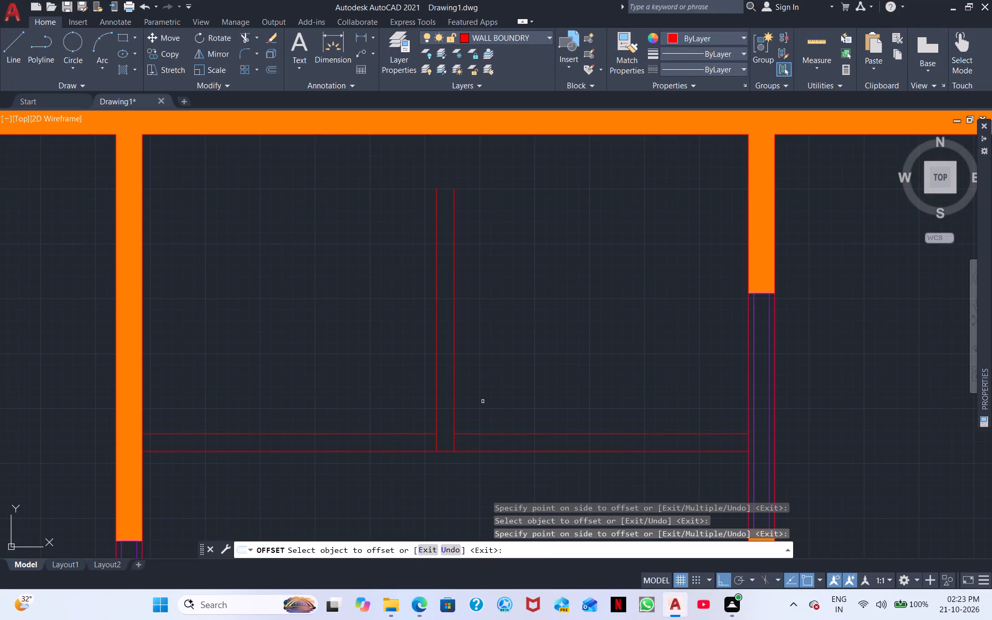
Extend the two vertical partition lines north to the outer north wall.
middle_click_drag(468, 390, 545, 372)
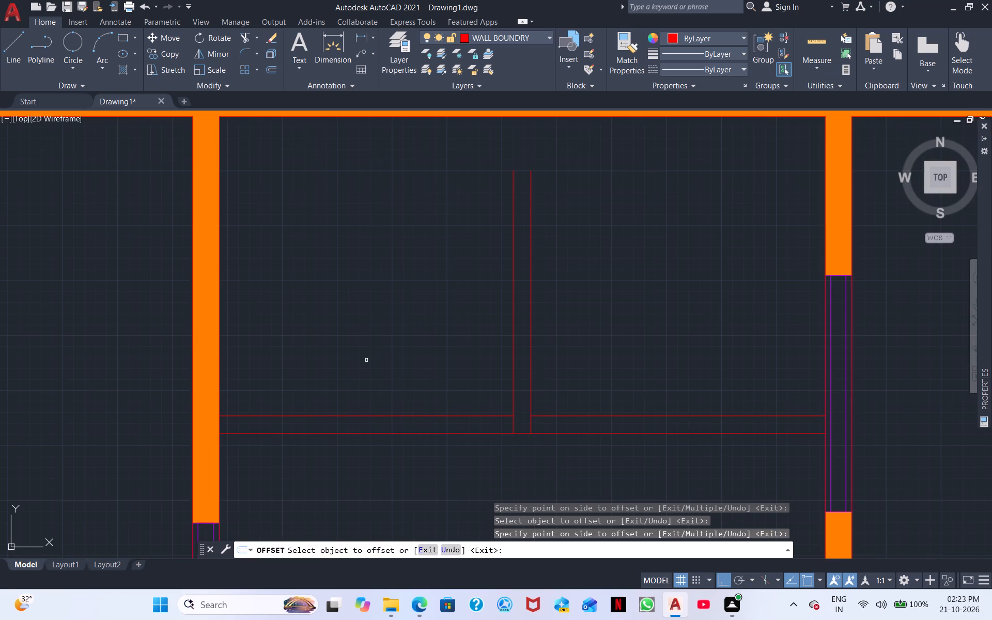
scroll(366, 360, "down", 2)
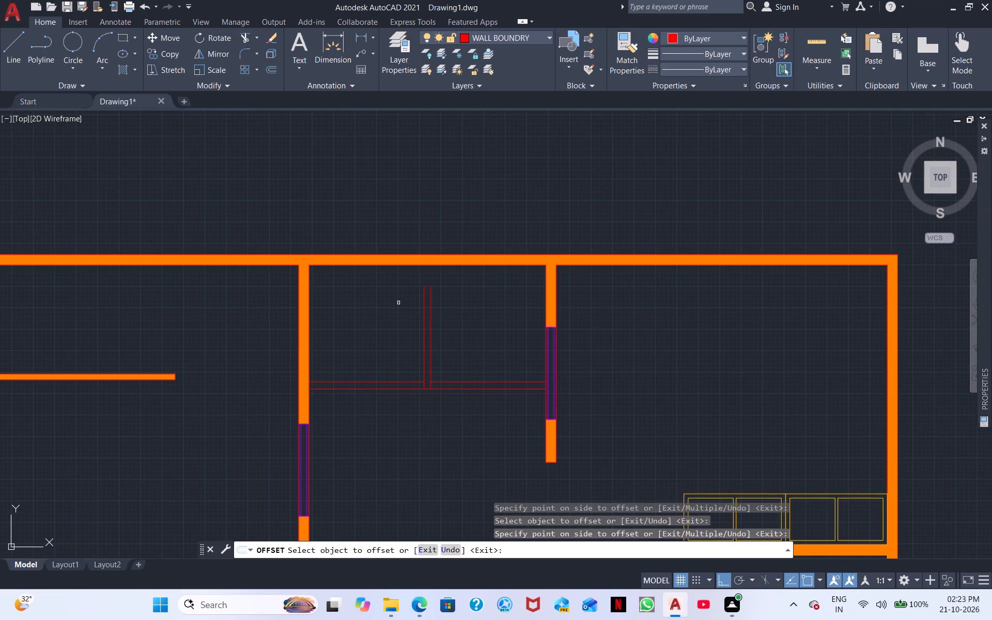
left_click(244, 40)
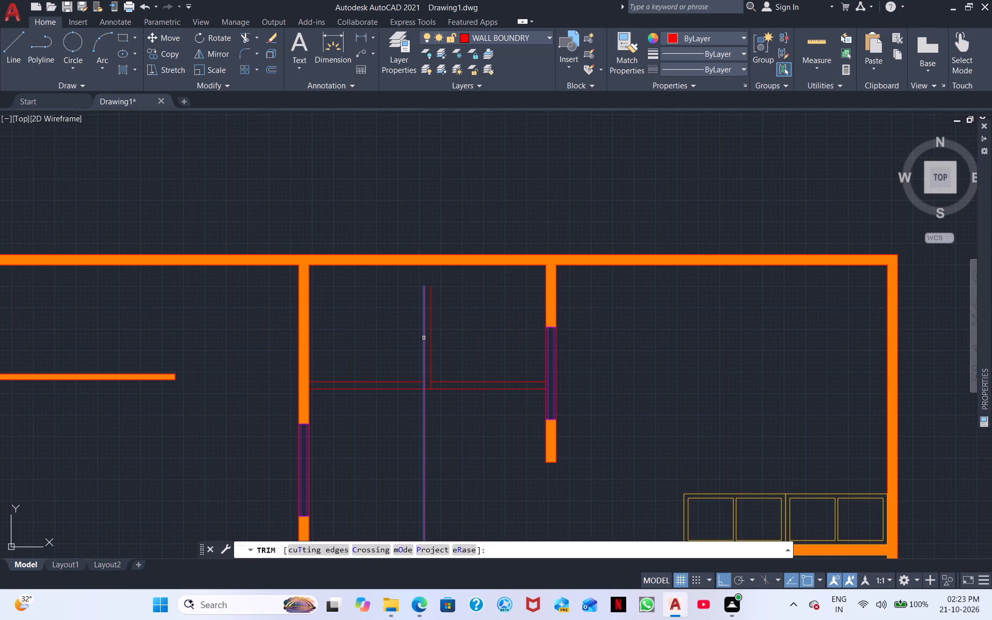
left_click(424, 297, "shift")
left_click(431, 296, "shift")
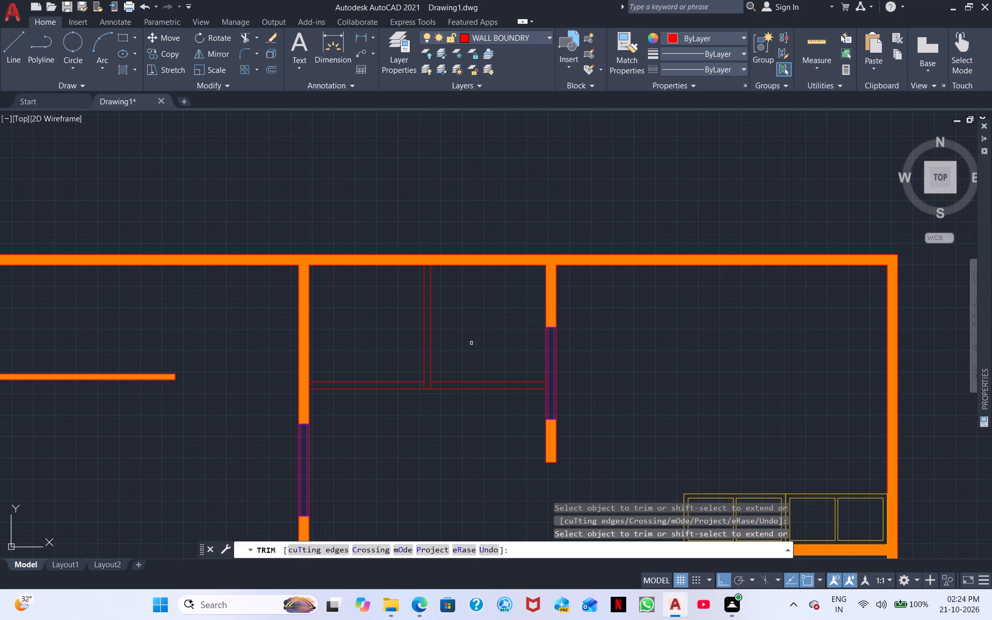
Draw a 2.5' line west from the west vertical line, just north of the horizontal partition, and continue it south across both partition lines.
left_click(14, 49)
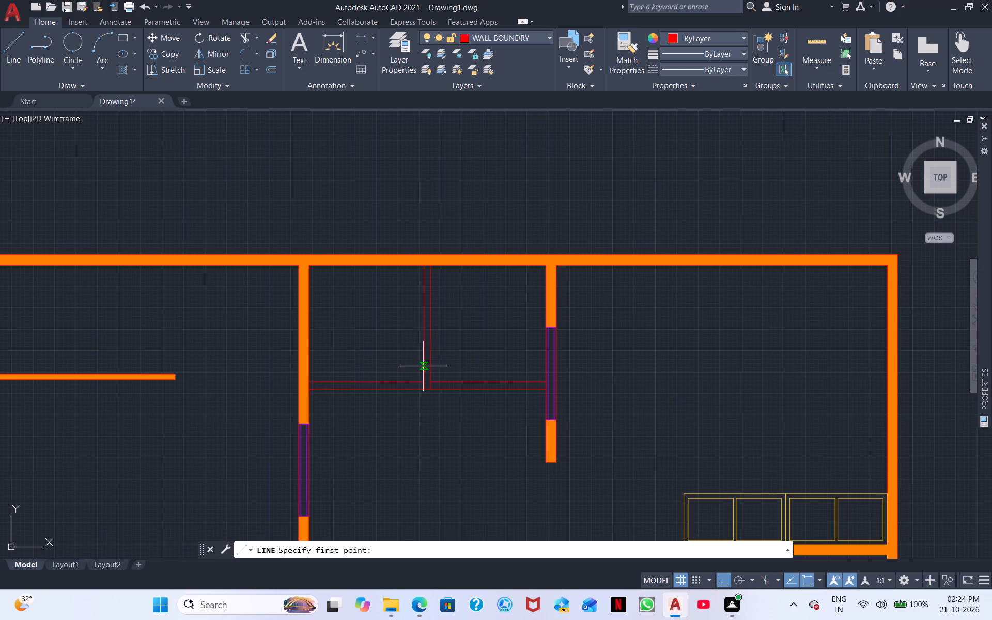
left_click(423, 366)
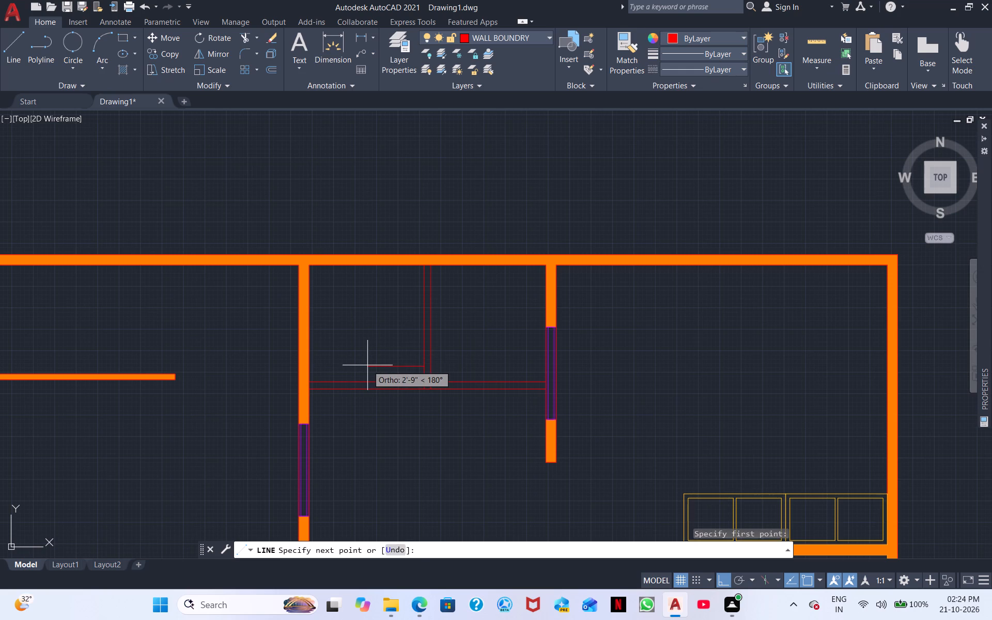
type("2.5")
key("apostrophe")
key("Return")
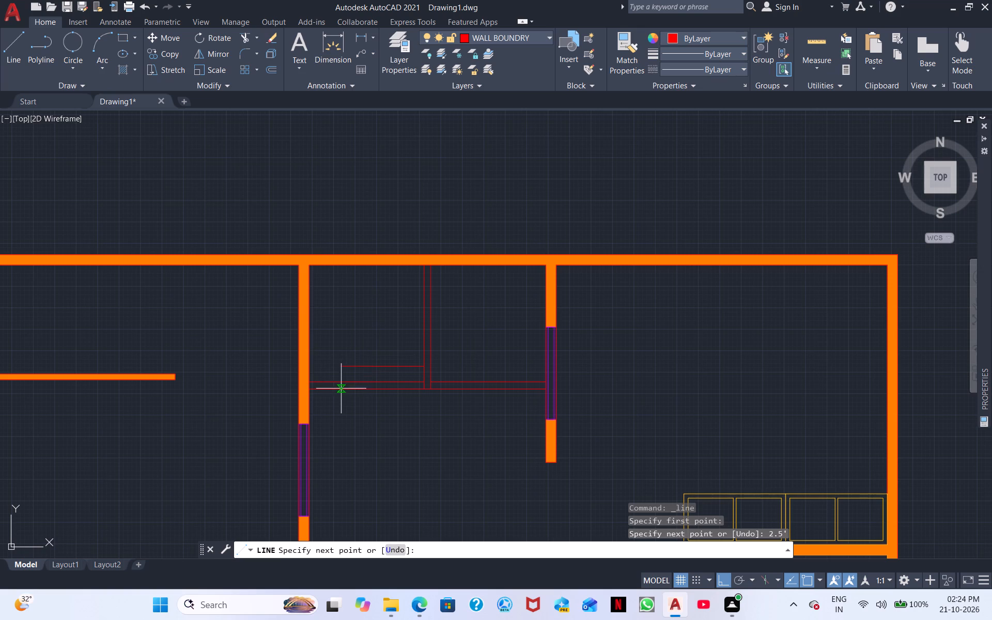
scroll(390, 368, "up", 3)
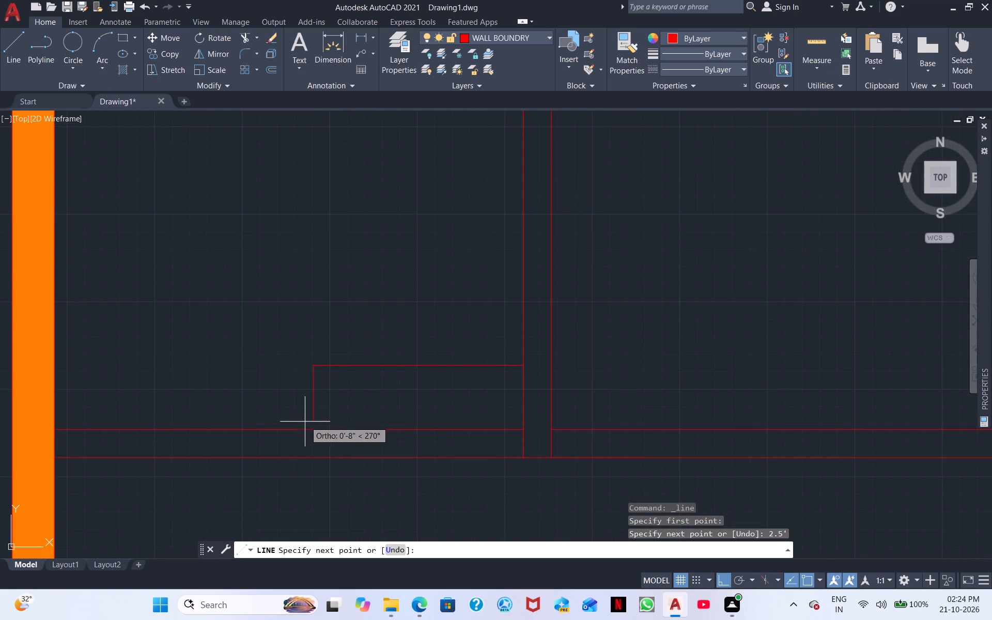
left_click(313, 432)
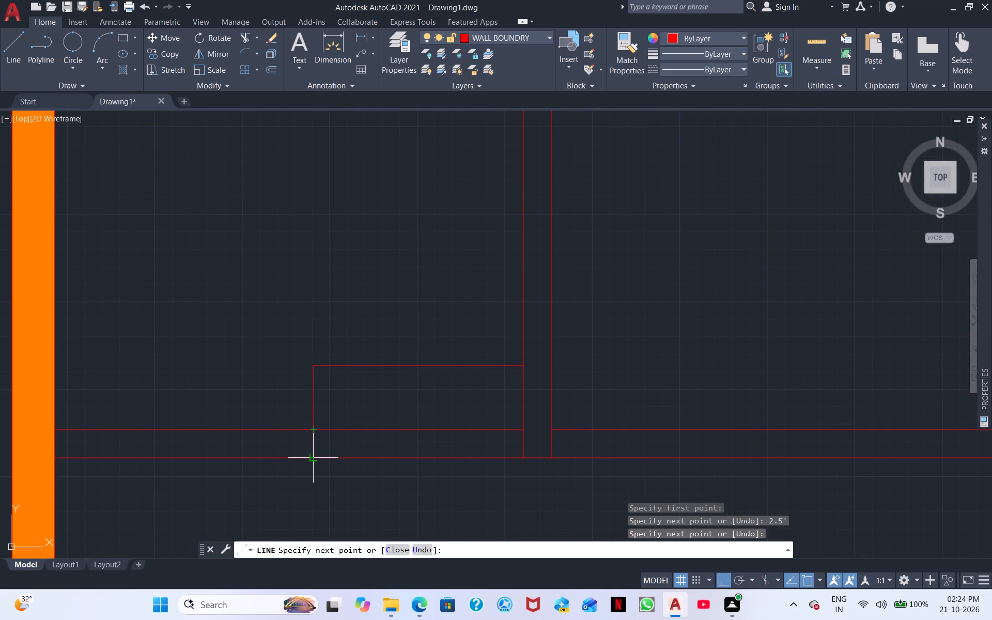
left_click(314, 461)
key("Escape")
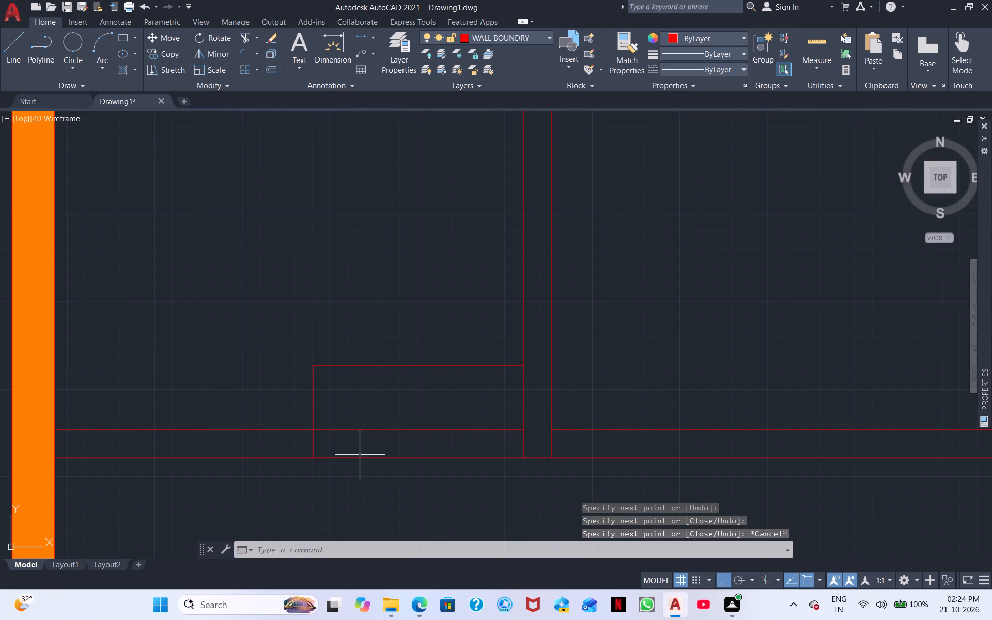
Draw a 2.5' line east from the central partition's east line, level with the western guide, and continue it south across both horizontal partition lines.
key("space")
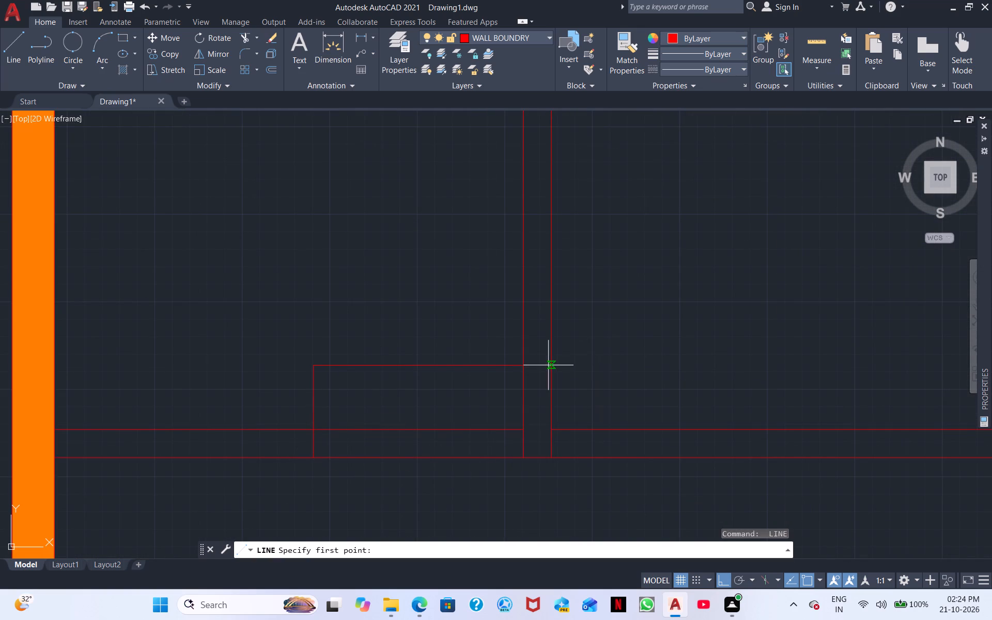
left_click(551, 366)
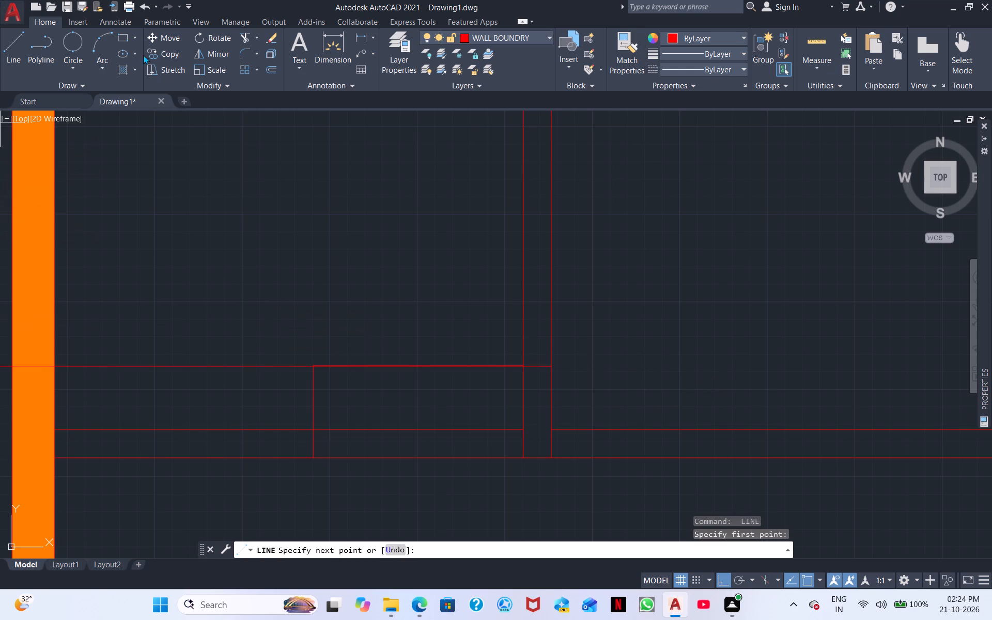
middle_click_drag(897, 384, 538, 364)
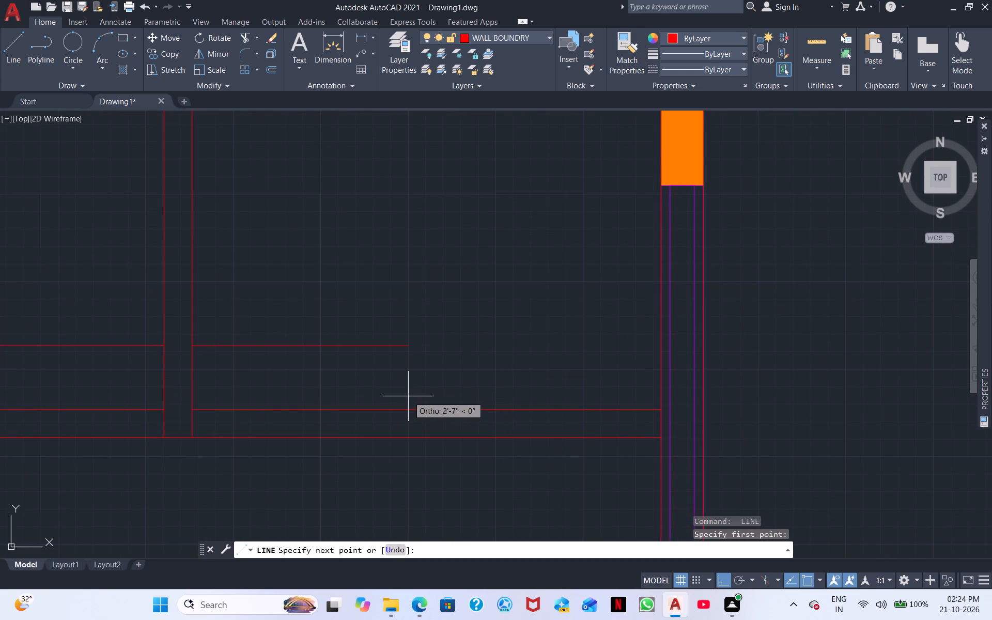
type("2.5'")
key("Return")
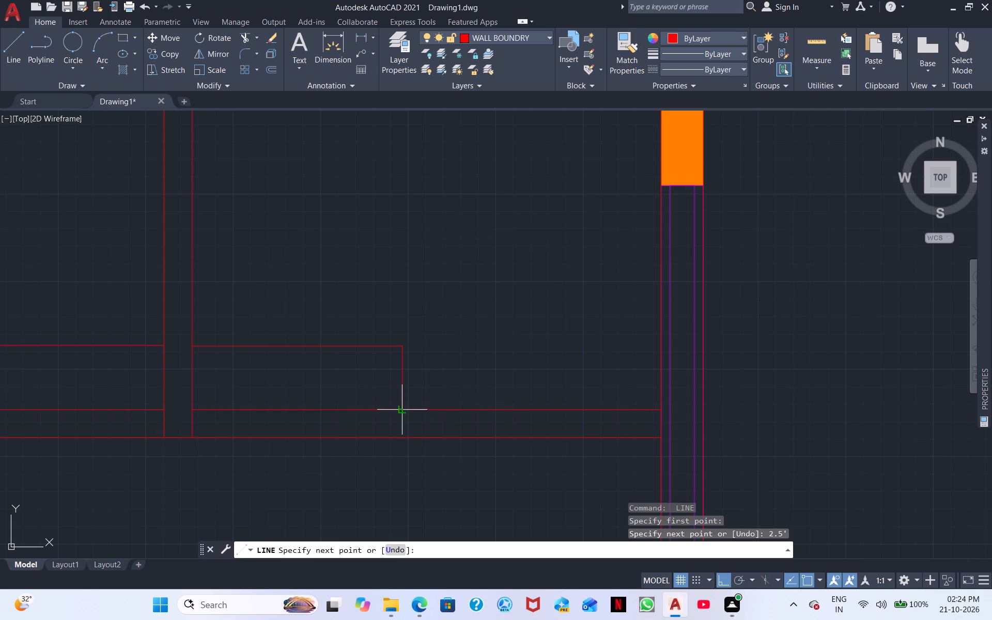
left_click(399, 409)
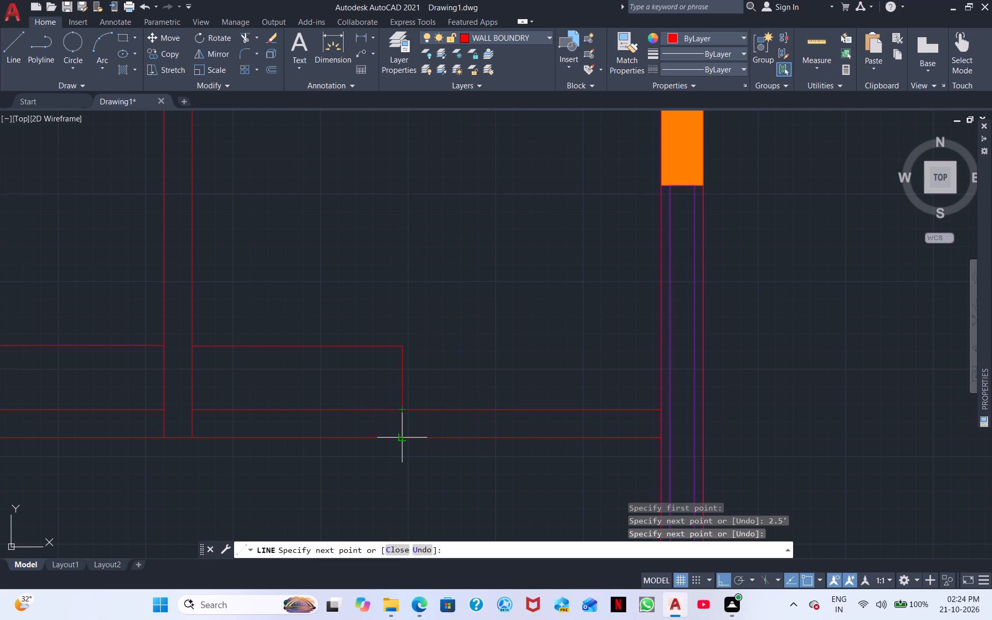
left_click(402, 438)
key("Escape")
Trim the horizontal partition lines and leftover guide lines on both sides of the central partition to open two 2.5' doorways.
scroll(414, 431, "down", 2)
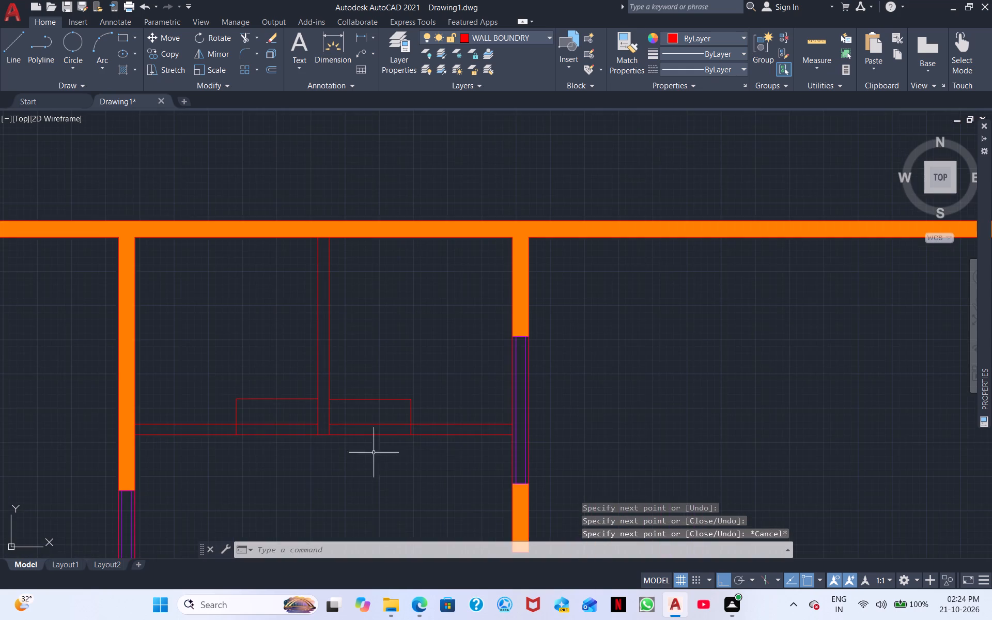
middle_click_drag(362, 471, 520, 506)
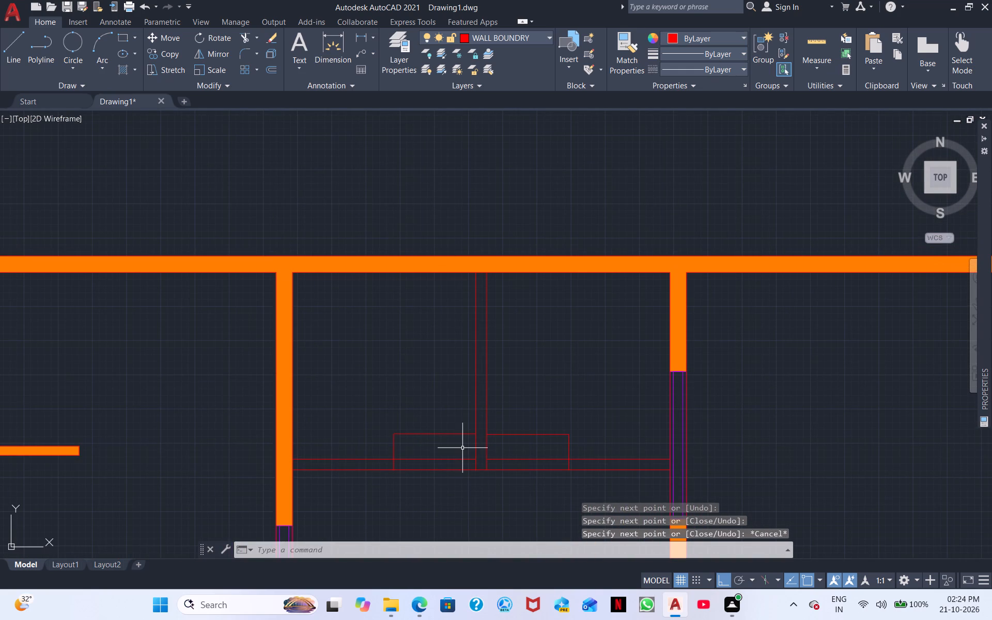
left_click(241, 41)
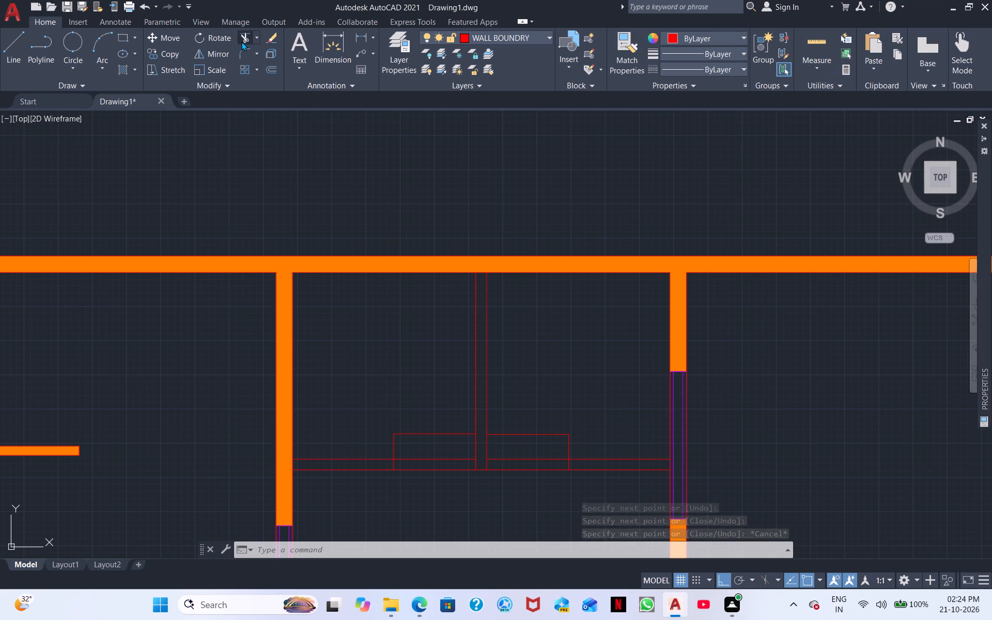
left_click_drag(453, 411, 449, 493)
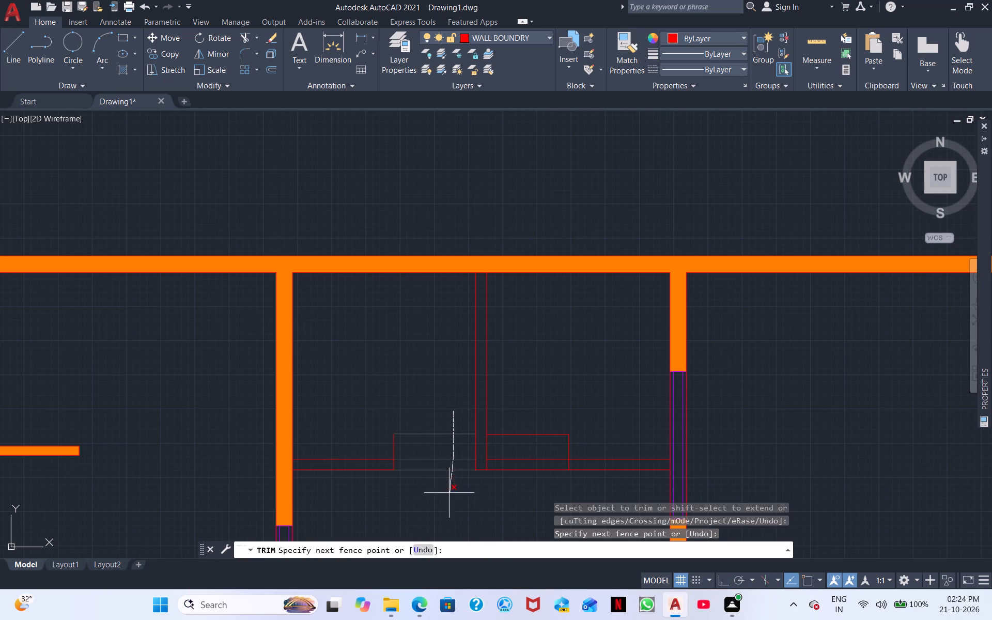
left_click(395, 447)
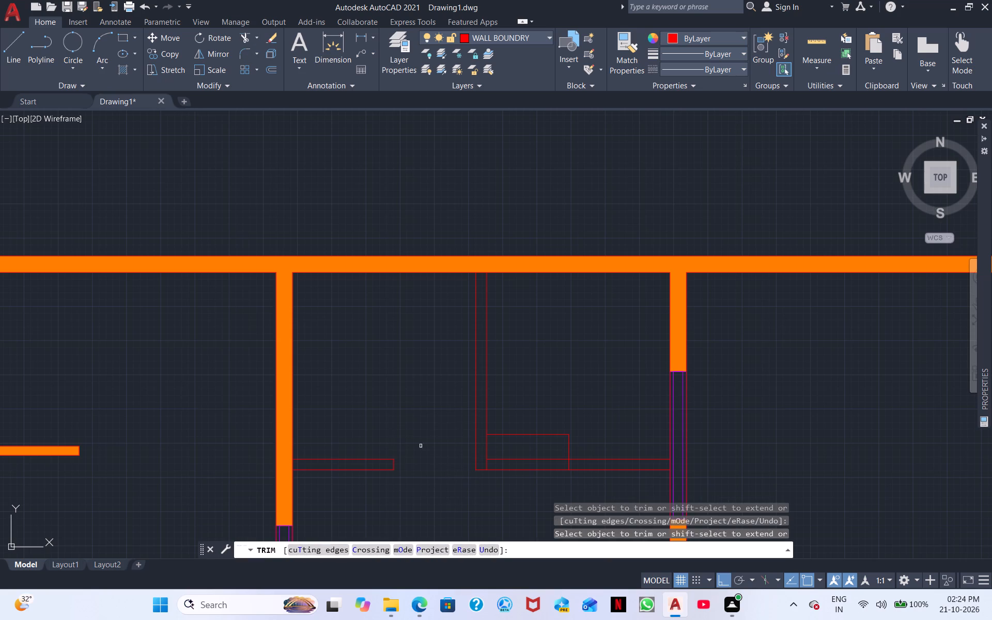
left_click_drag(522, 425, 525, 511)
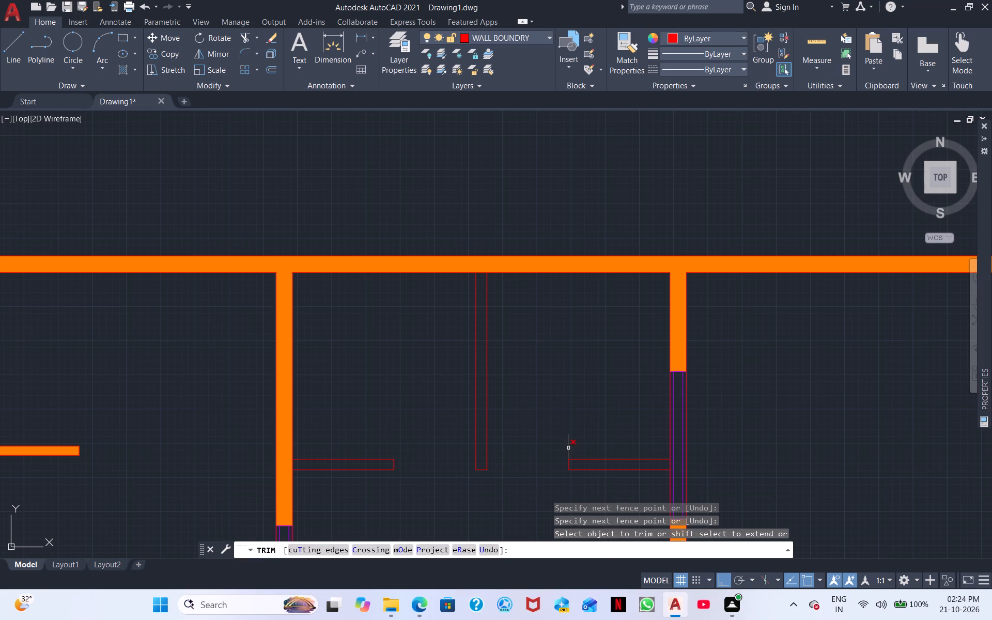
left_click(568, 447)
Fill the central vertical partition and the two short horizontal partitions with a Solid hatch on the WALL INPUT layer.
middle_click_drag(522, 488, 514, 498)
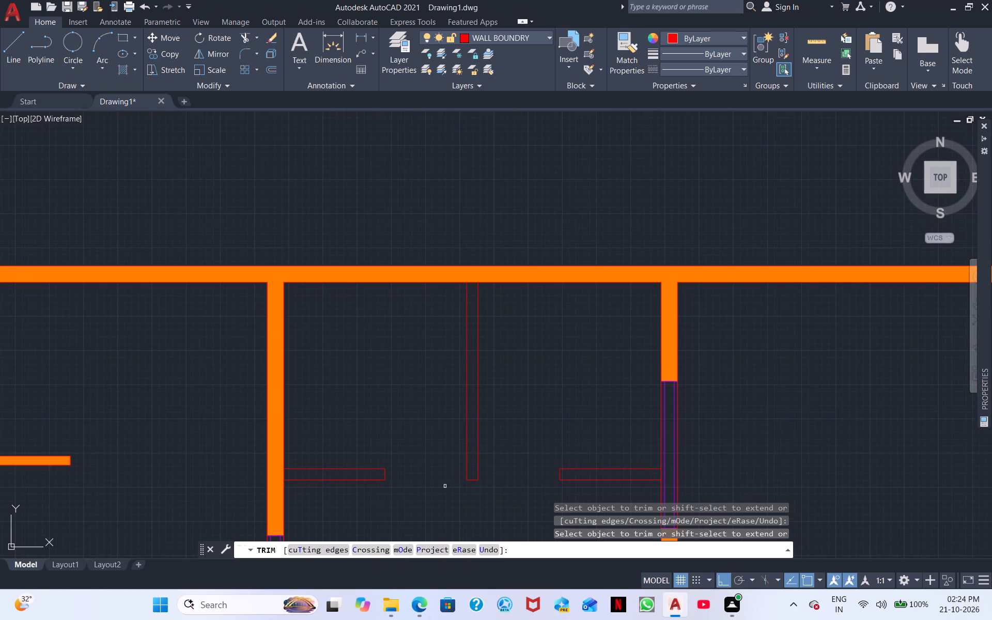
left_click(125, 74)
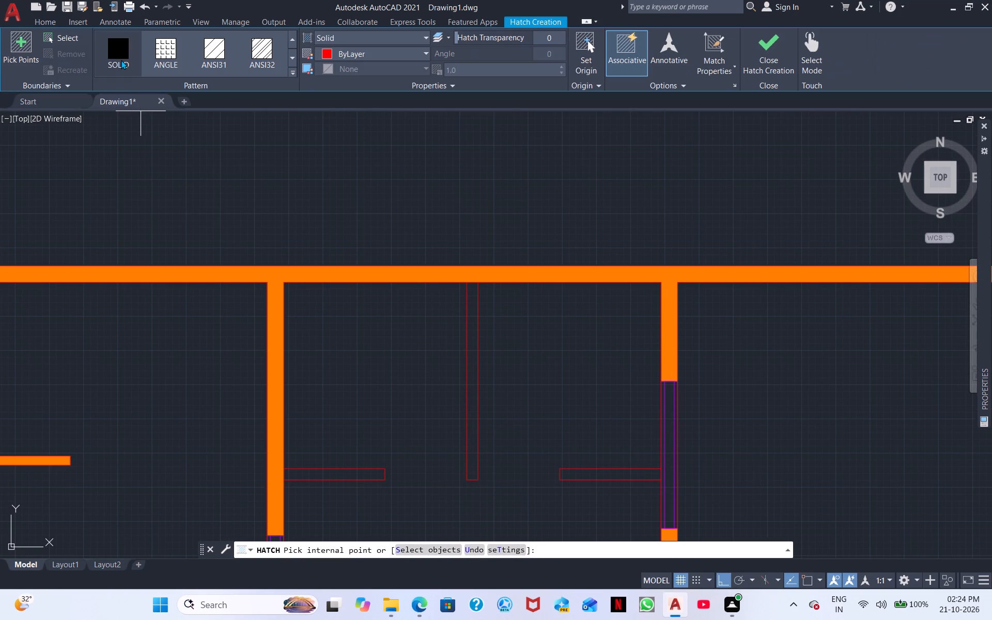
key("Escape")
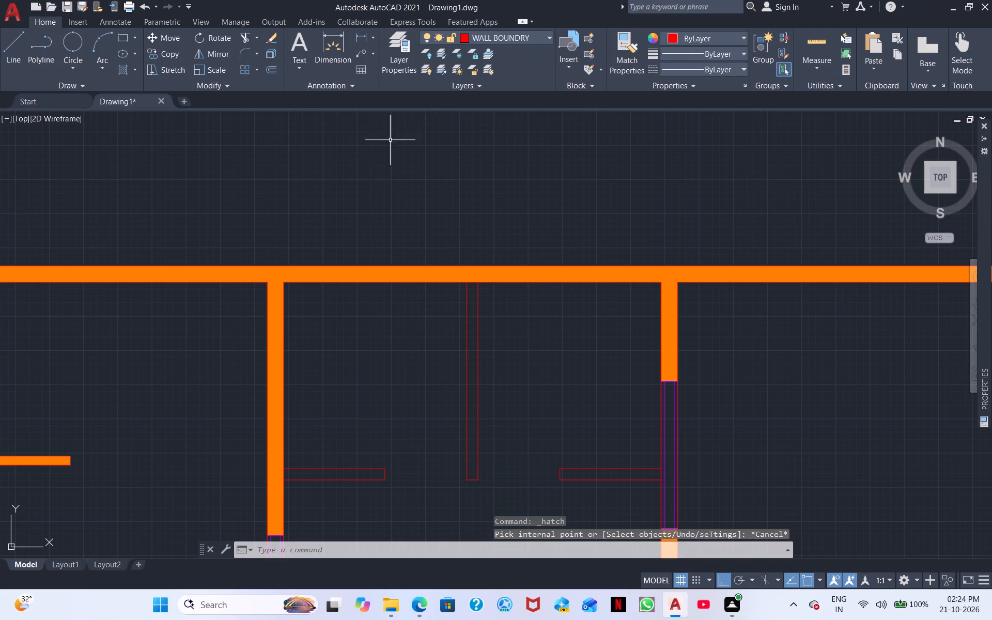
left_click(508, 34)
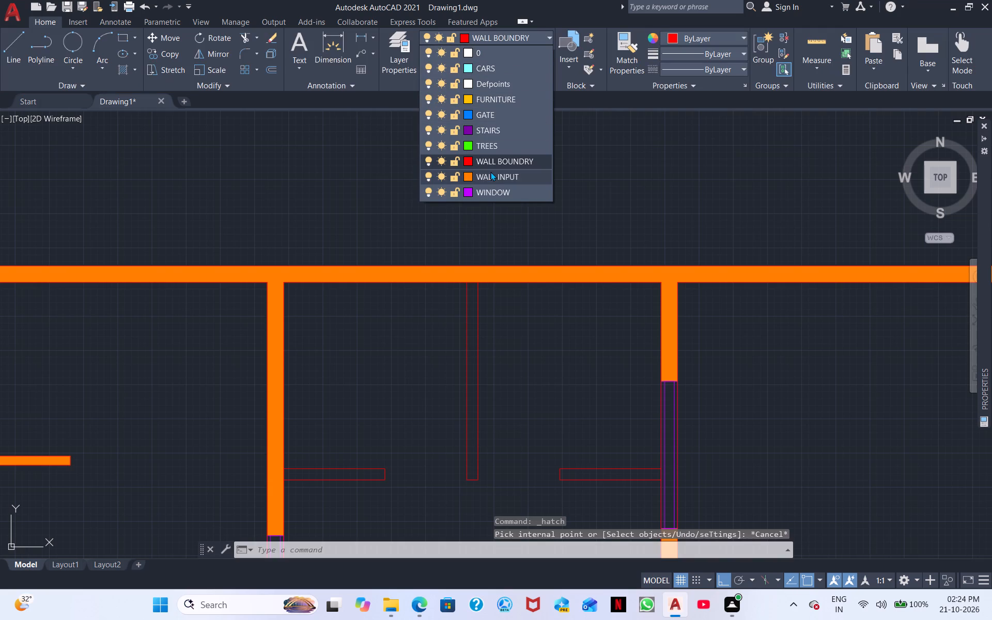
left_click(490, 172)
left_click(127, 63)
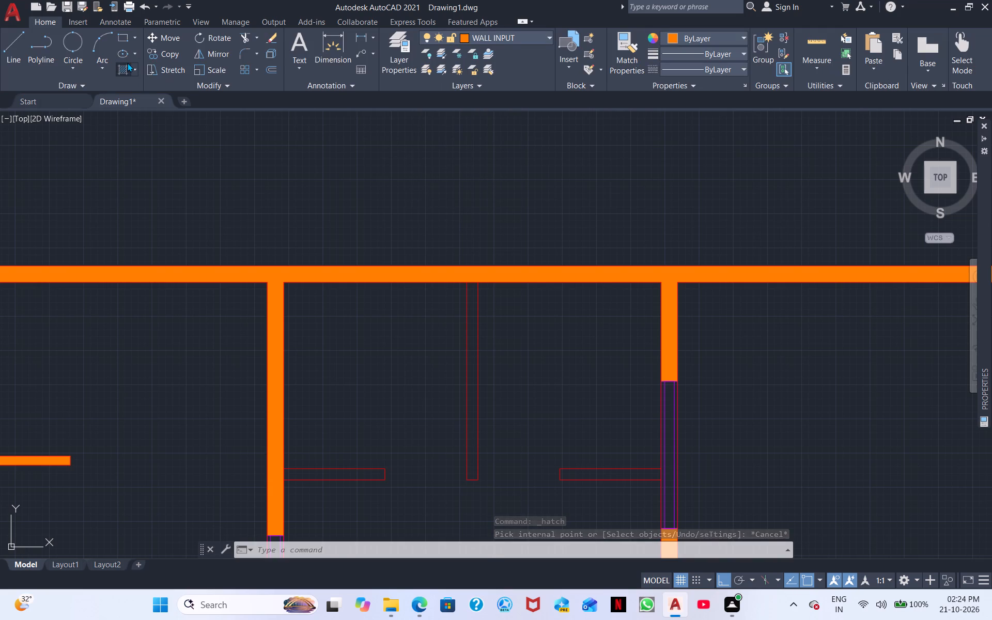
left_click(121, 50)
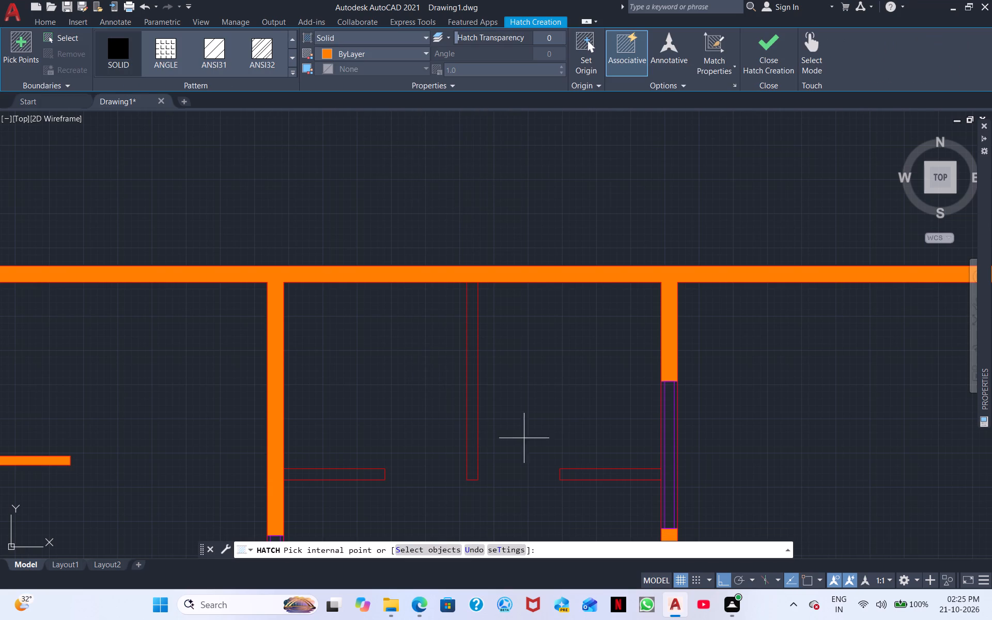
left_click(474, 406)
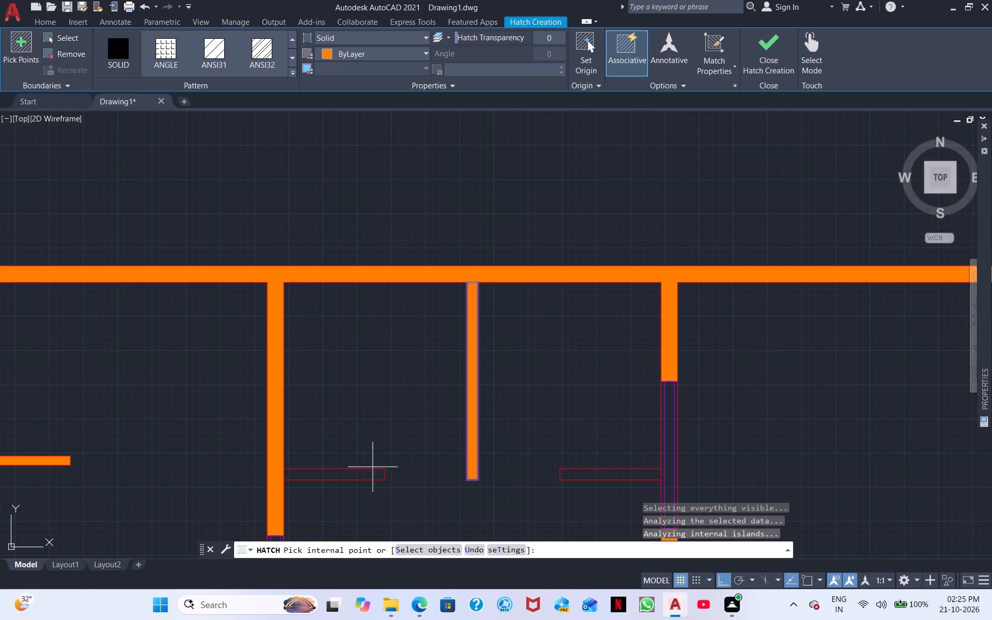
left_click(353, 473)
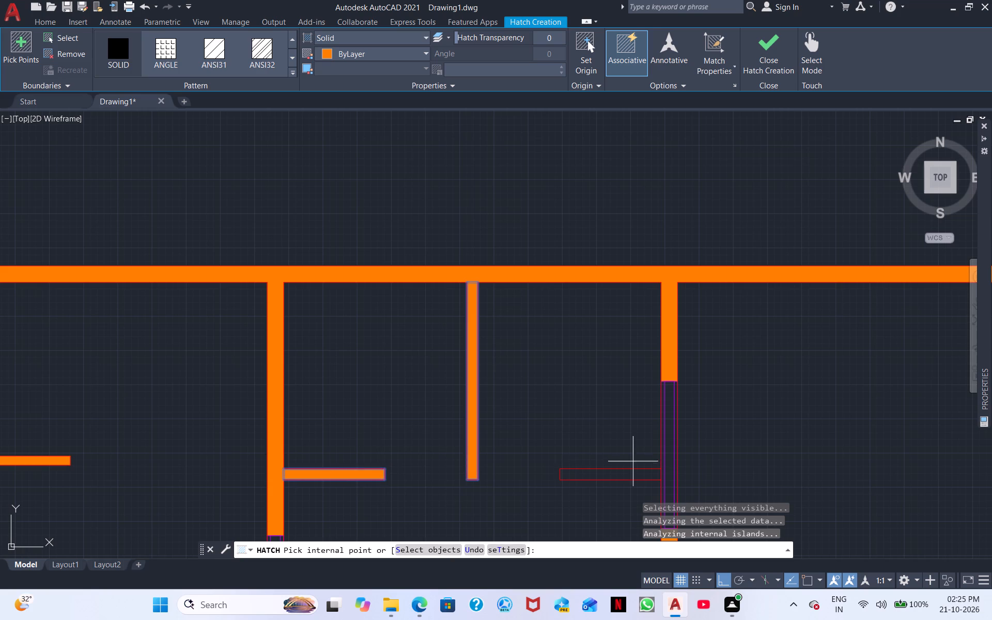
left_click(623, 472)
key("Escape")
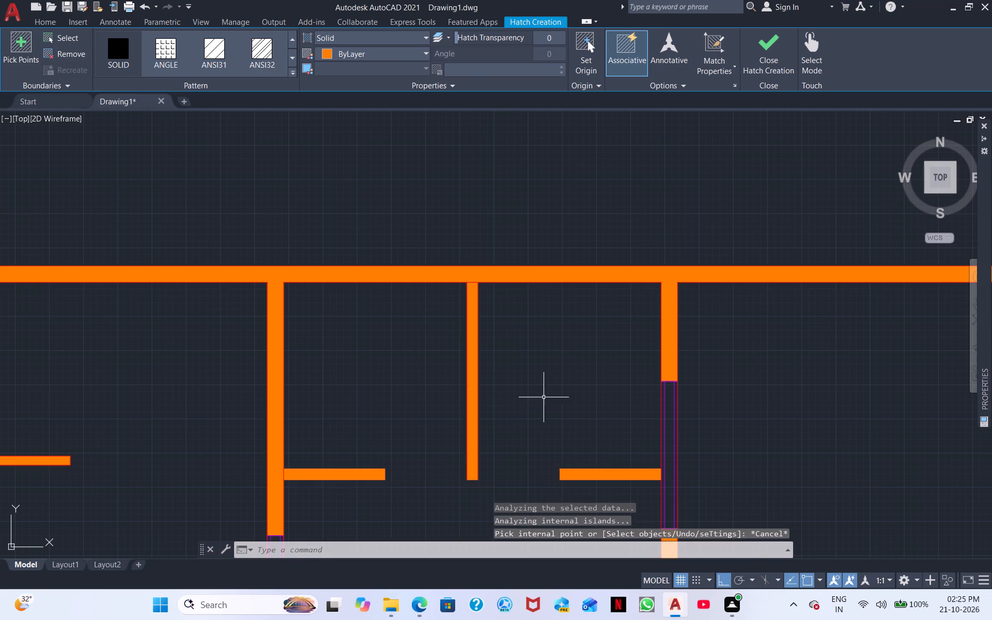
Make GATE the current layer.
scroll(543, 395, "down", 1)
middle_click_drag(530, 415, 490, 303)
middle_click_drag(484, 395, 467, 361)
scroll(463, 378, "down", 1)
middle_click_drag(469, 397, 464, 333)
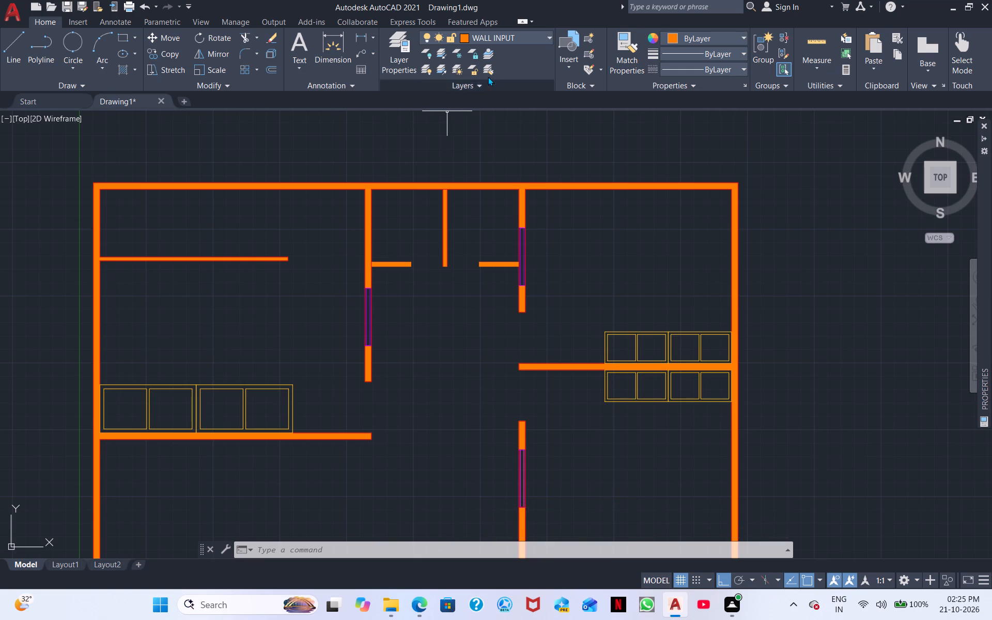
left_click(520, 34)
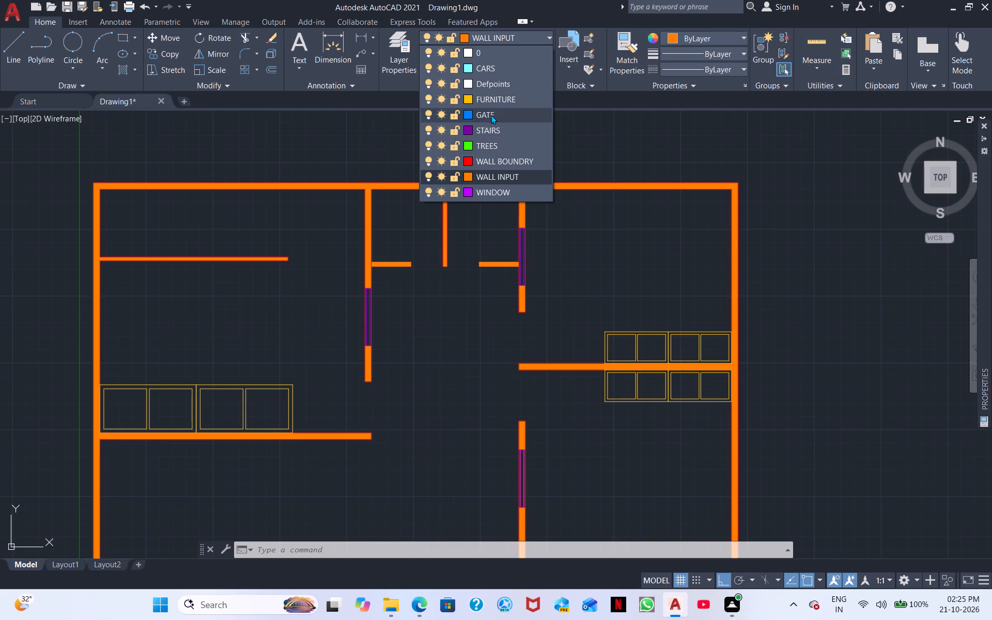
left_click(491, 117)
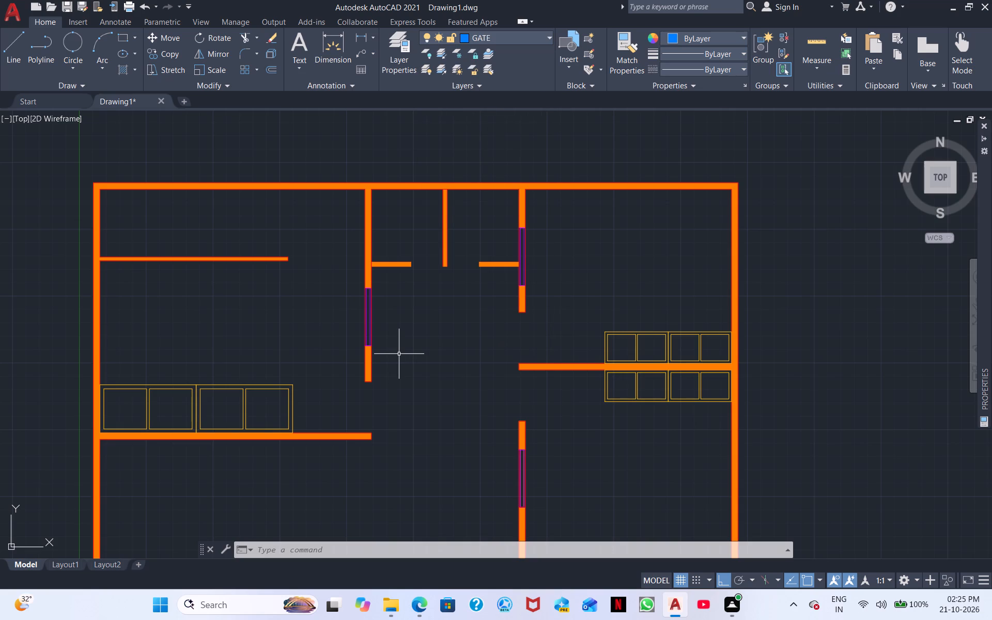
Look over the whole floor plan, from the north rooms down to the south boundary wall.
middle_click_drag(434, 355, 524, 354)
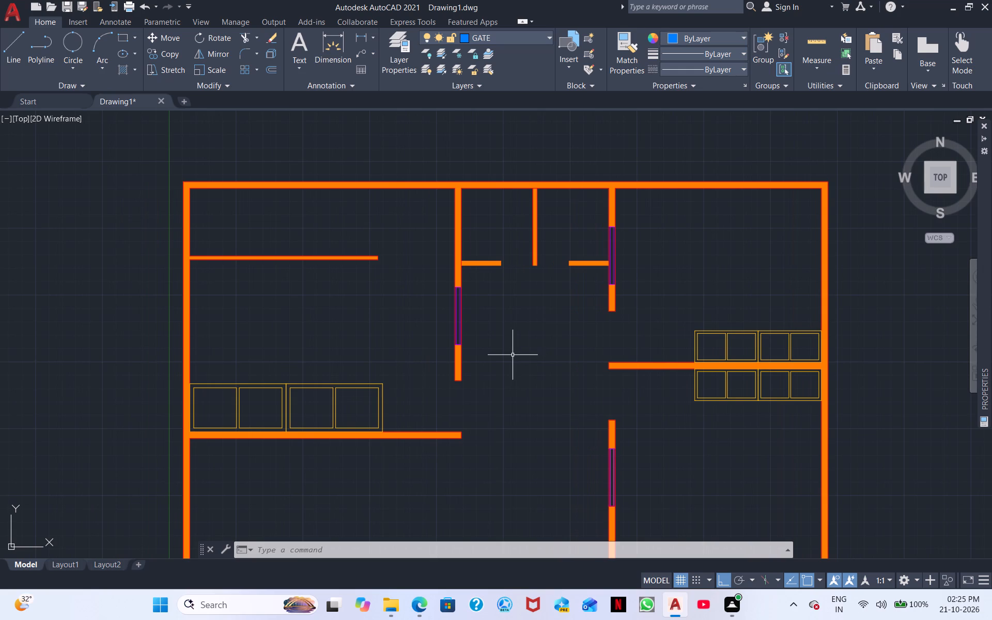
middle_click_drag(513, 355, 479, 368)
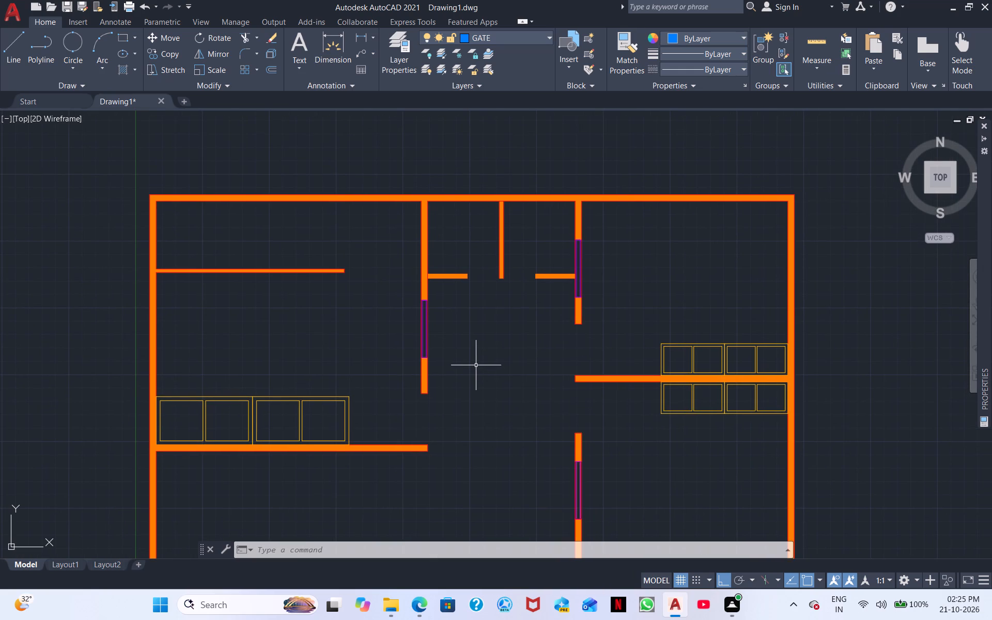
middle_click_drag(481, 376, 464, 301)
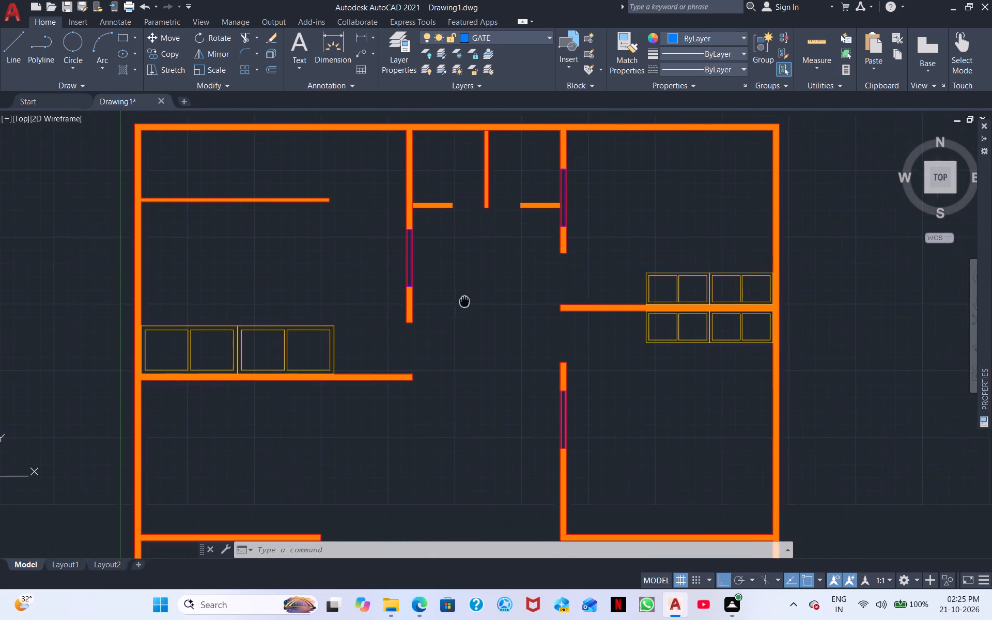
middle_click_drag(464, 301, 453, 252)
scroll(438, 334, "down", 1)
middle_click_drag(429, 376, 430, 357)
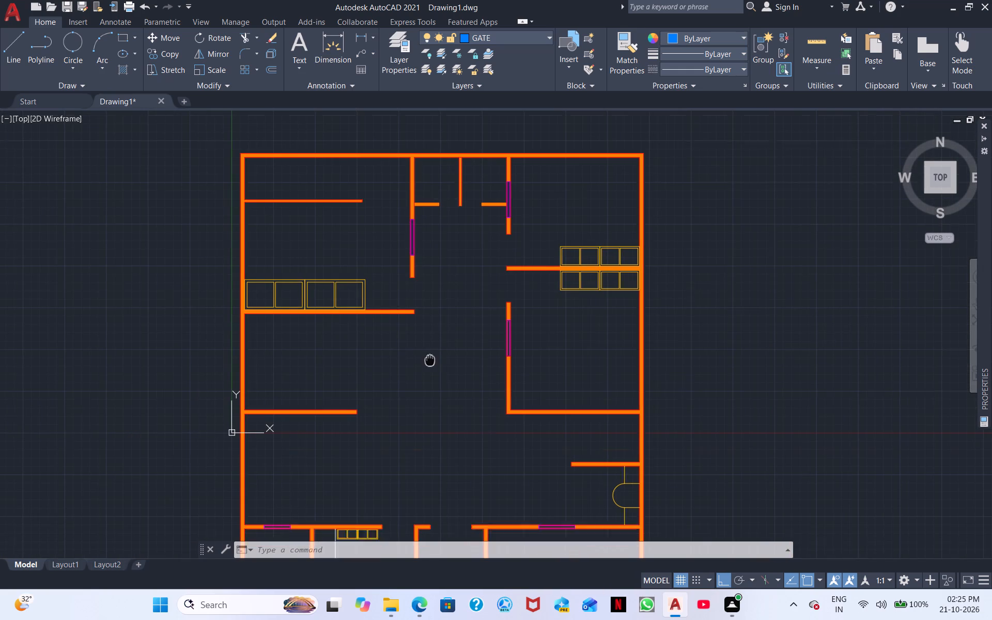
middle_click_drag(430, 357, 424, 314)
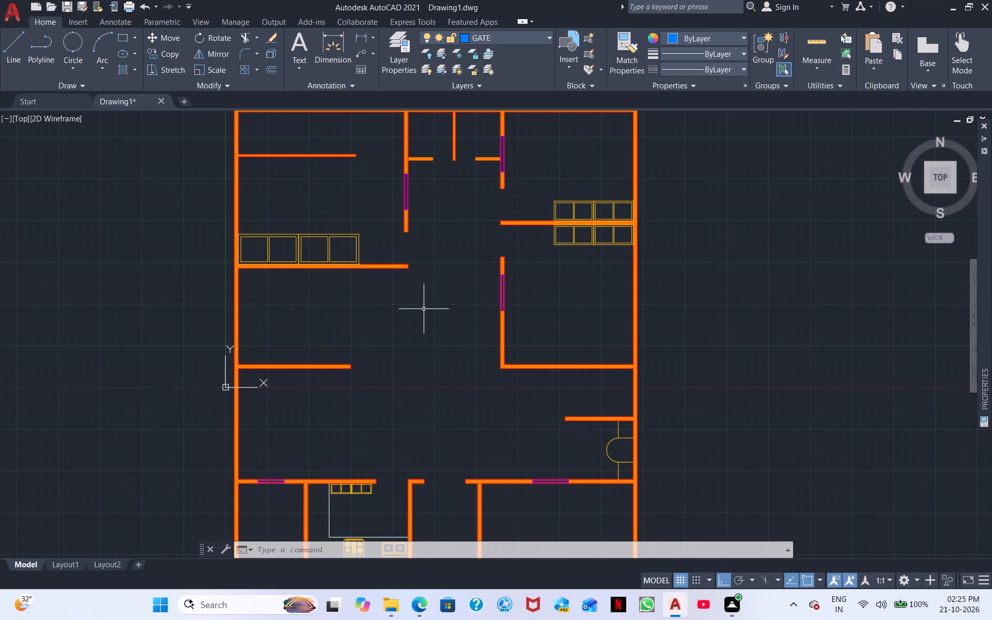
scroll(424, 312, "down", 1)
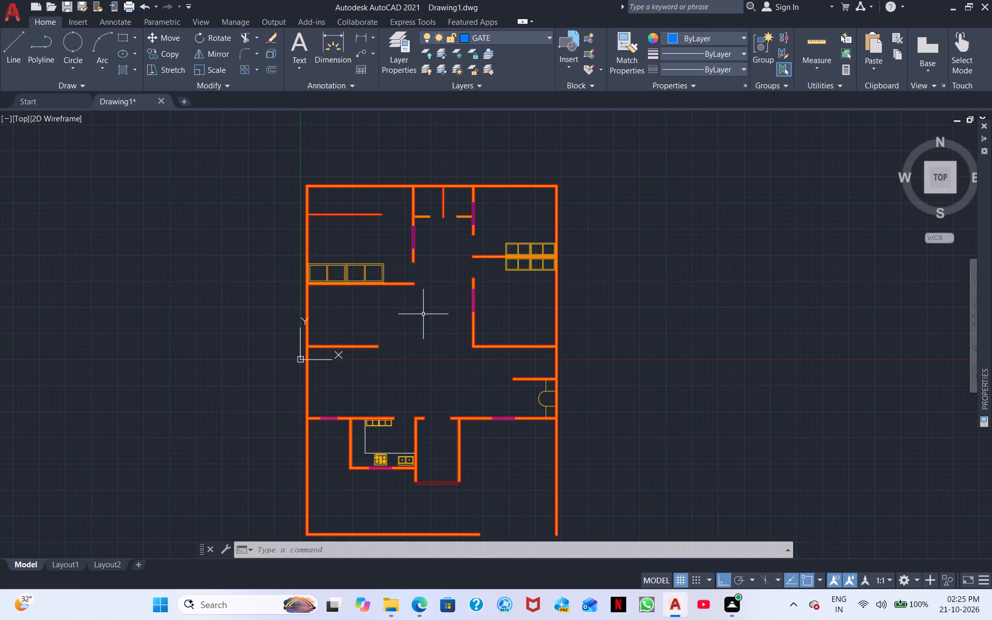
scroll(422, 318, "down", 2)
scroll(416, 326, "up", 2)
middle_click_drag(438, 338, 426, 320)
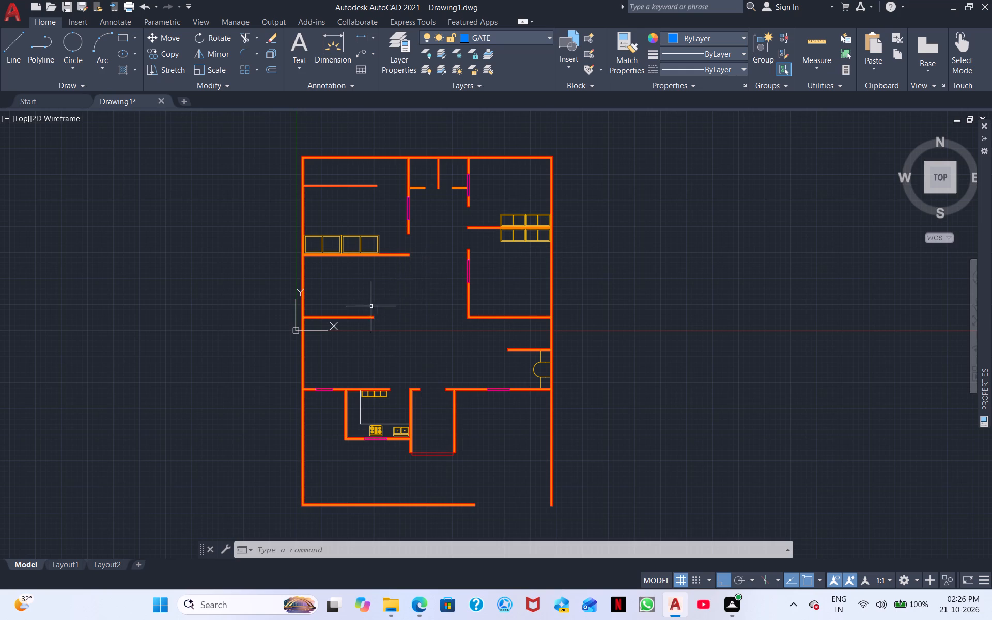
Scale the two northwest room furniture units down to about three quarters of their size, based at the room's southwest wall corner.
middle_click_drag(411, 293, 495, 378)
scroll(429, 369, "up", 2)
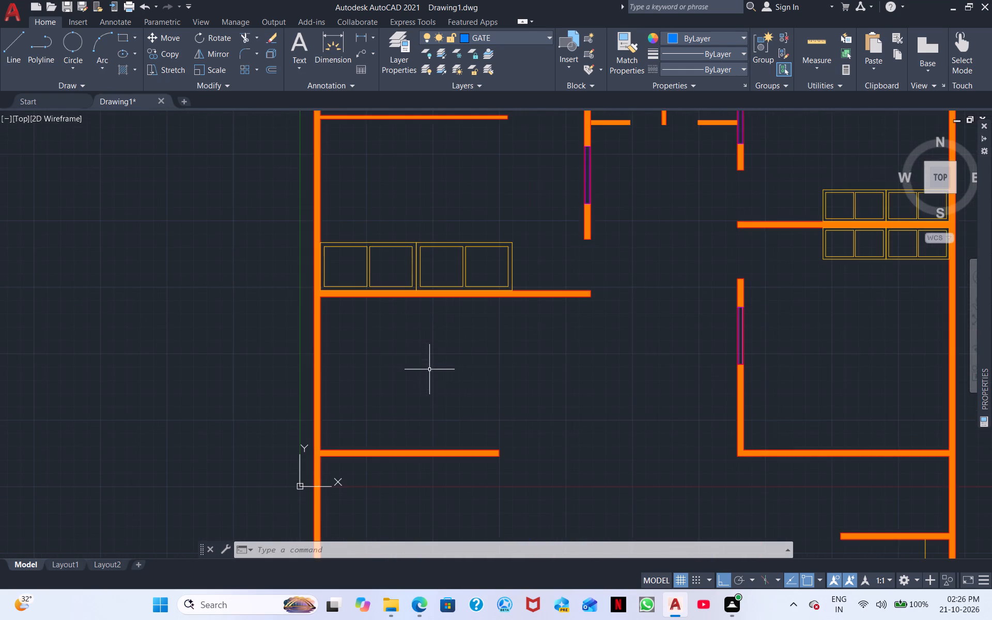
middle_click_drag(435, 395, 386, 458)
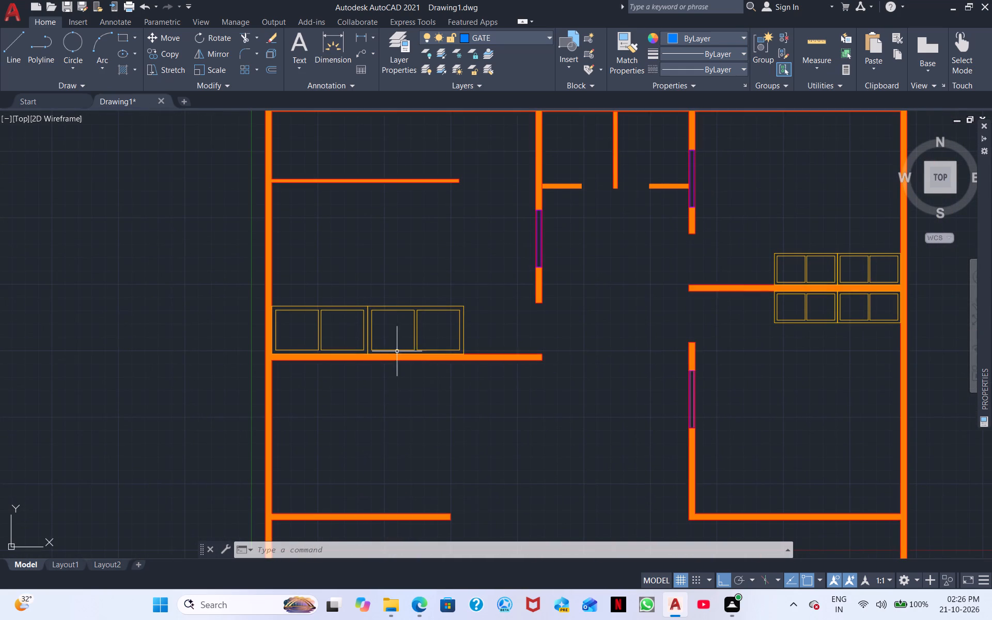
left_click(477, 337)
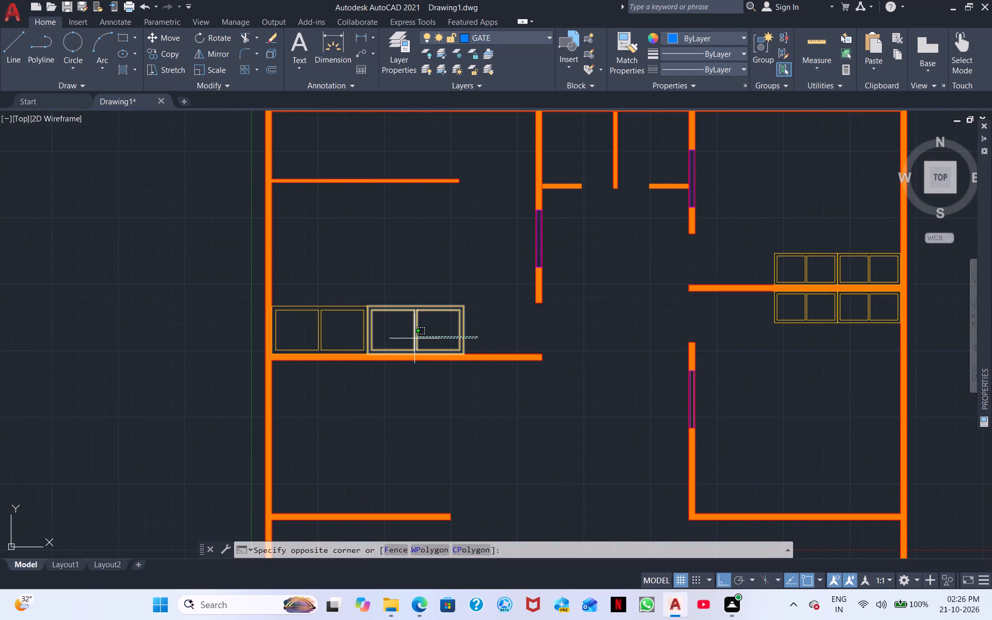
left_click(298, 295)
right_click(298, 295)
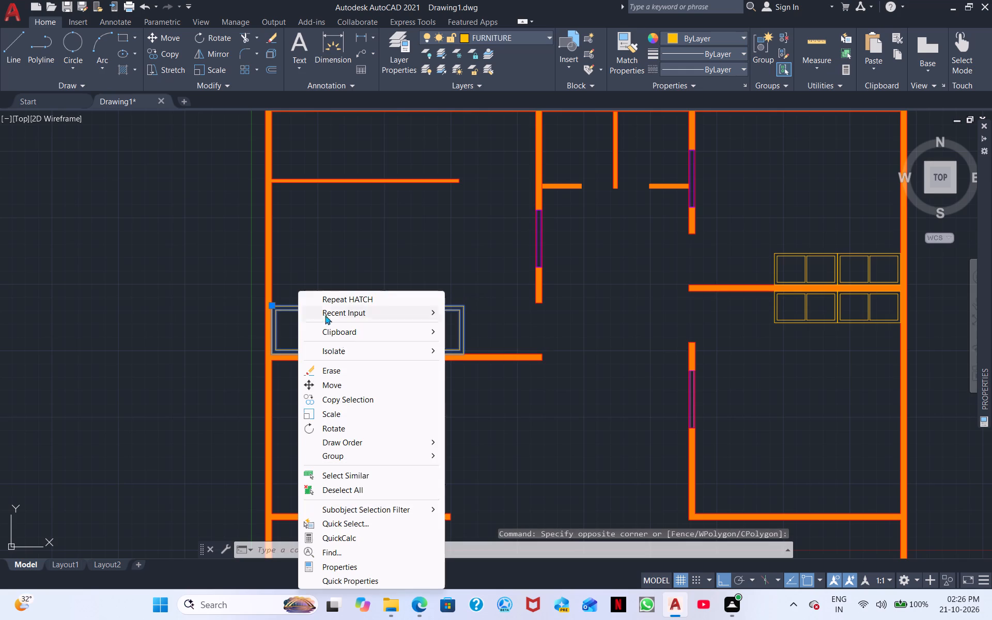
left_click(343, 413)
scroll(253, 372, "up", 3)
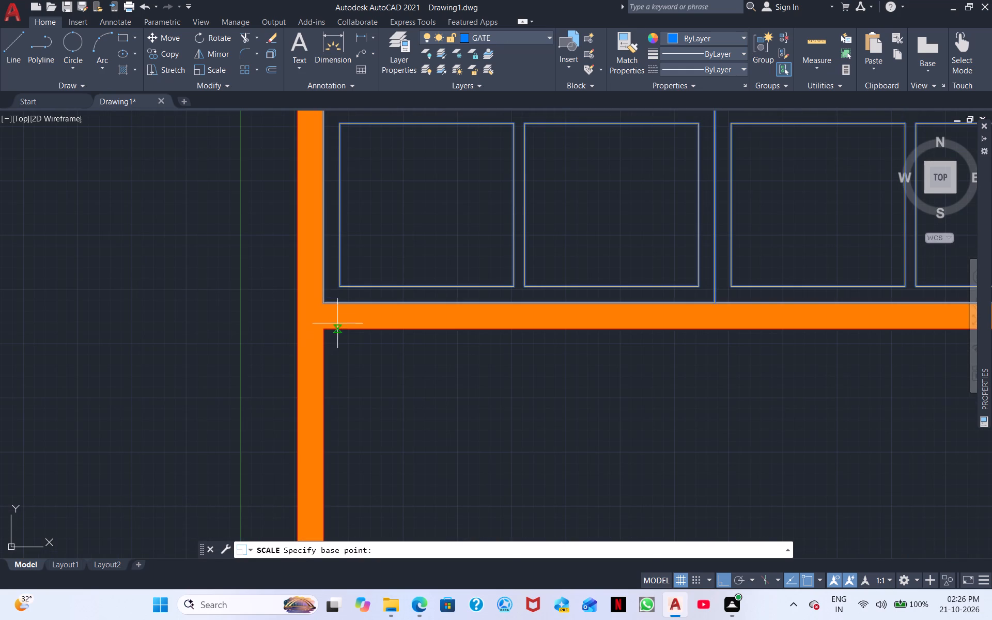
left_click(323, 302)
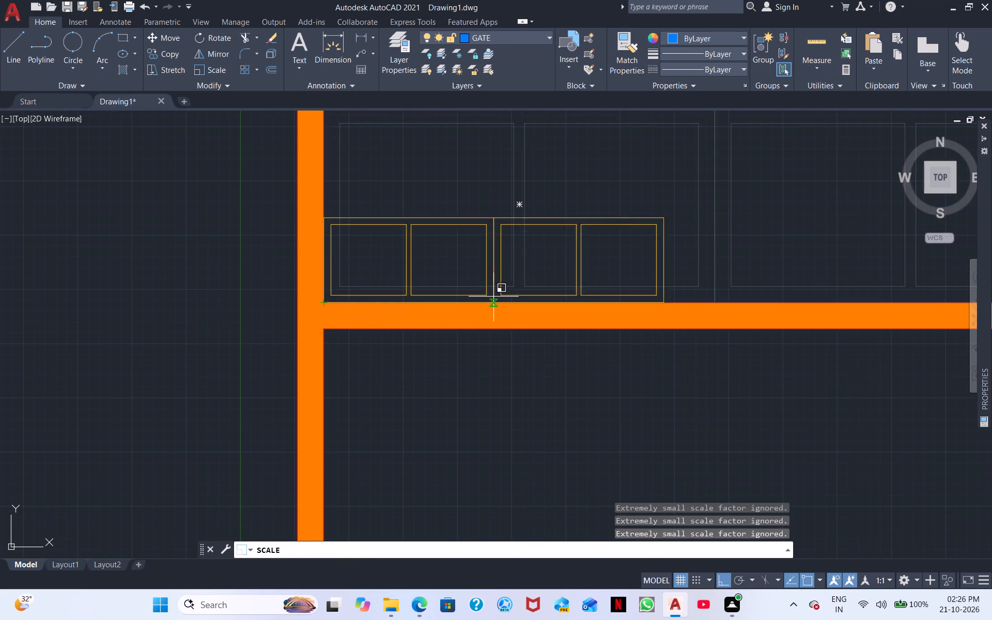
scroll(558, 289, "down", 1)
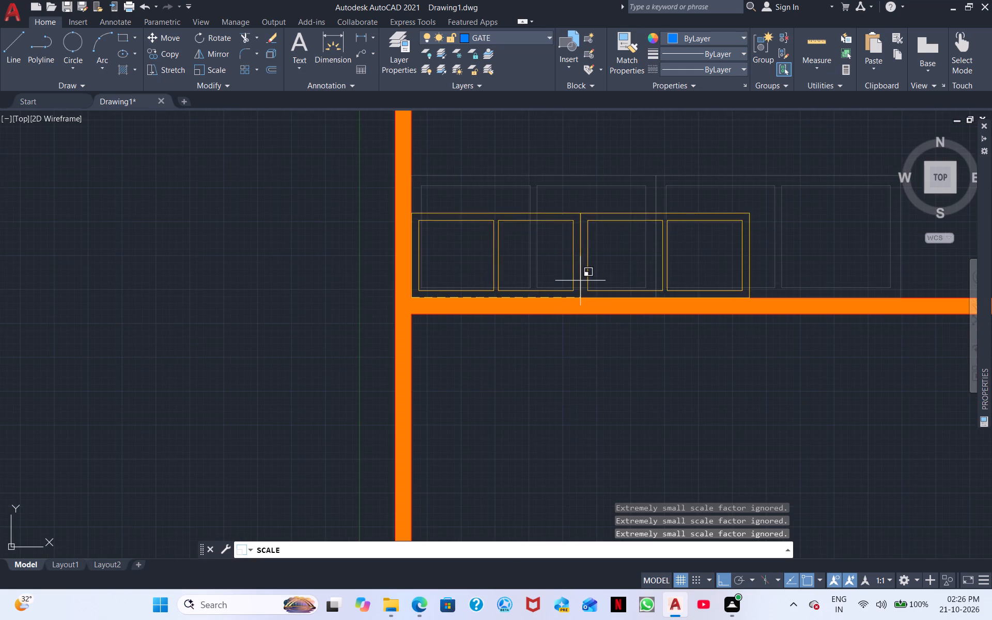
middle_click_drag(602, 280, 353, 354)
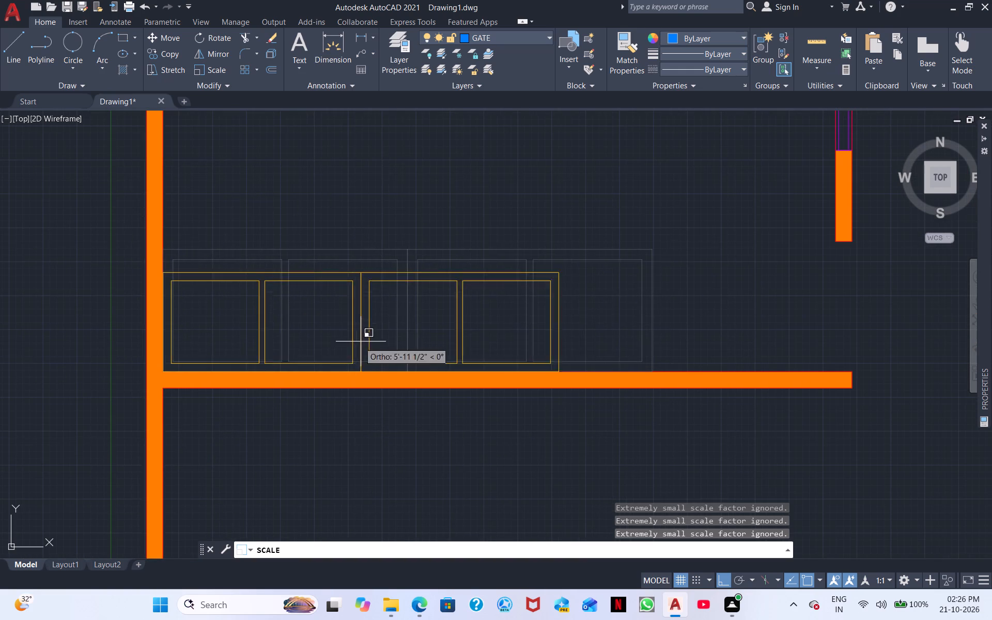
left_click(347, 346)
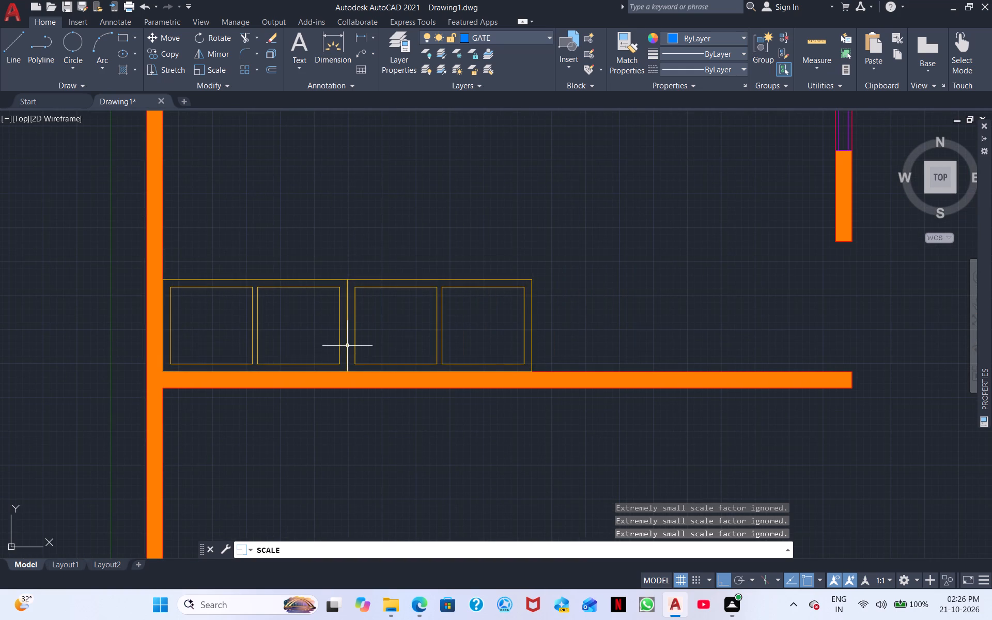
scroll(348, 347, "down", 2)
middle_click_drag(348, 347, 343, 375)
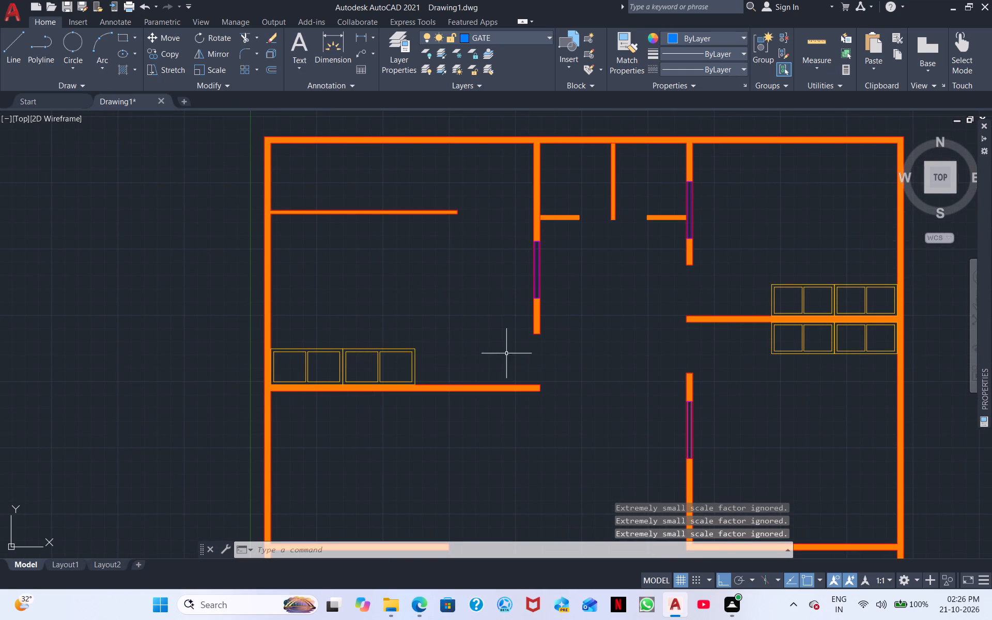
Insert the Door - Metric sample block from the architectural tool palette in the empty area east of the floor plan.
scroll(540, 349, "up", 1)
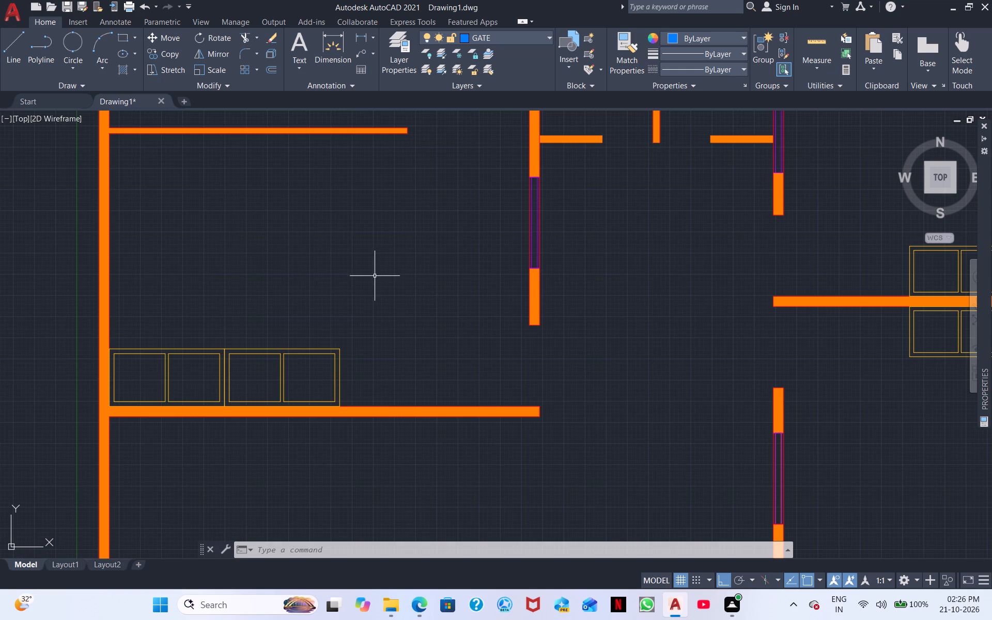
scroll(374, 277, "down", 3)
middle_click_drag(385, 313, 408, 261)
middle_click_drag(400, 358, 404, 375)
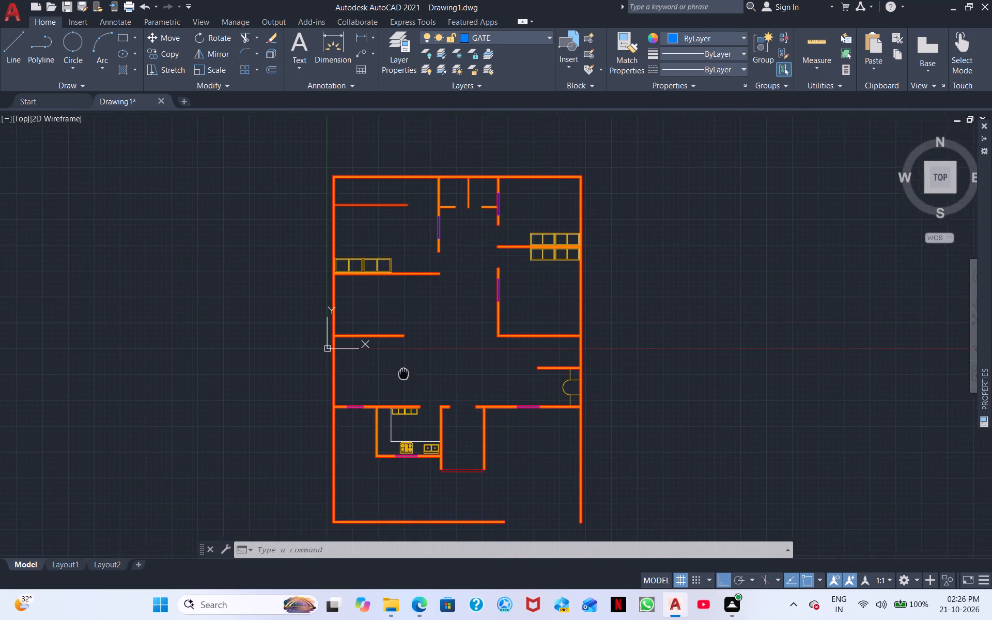
middle_click_drag(404, 375, 411, 412)
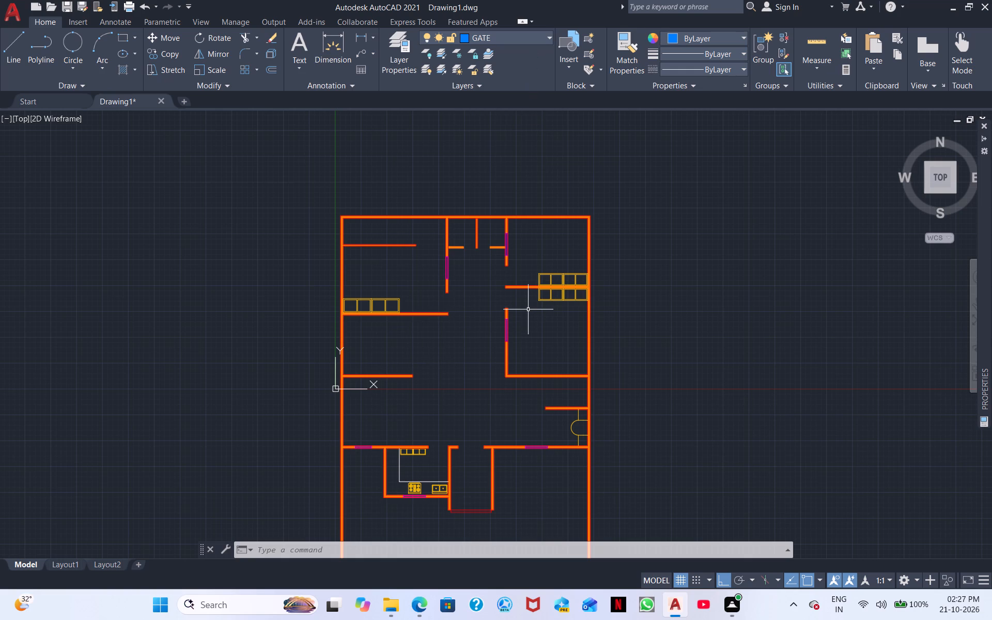
key("t")
type("P")
key("space")
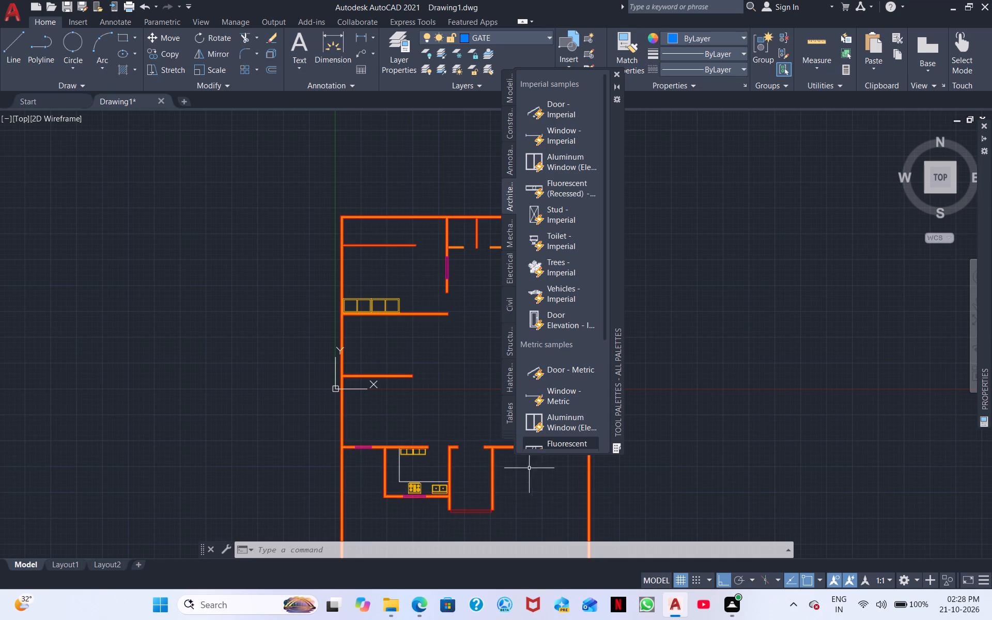
left_click(561, 369)
left_click(758, 285)
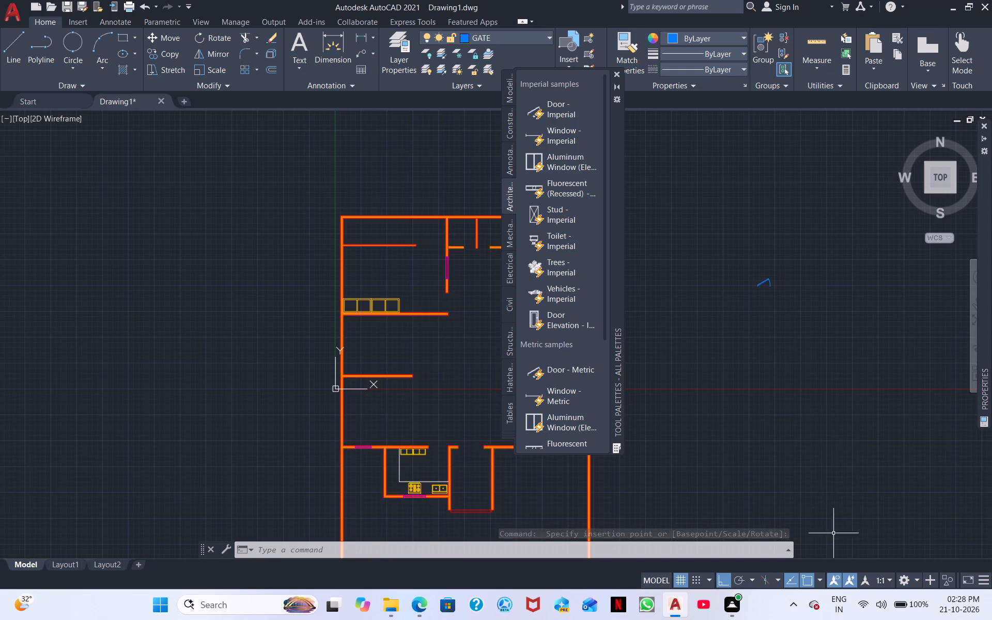
left_click(890, 614)
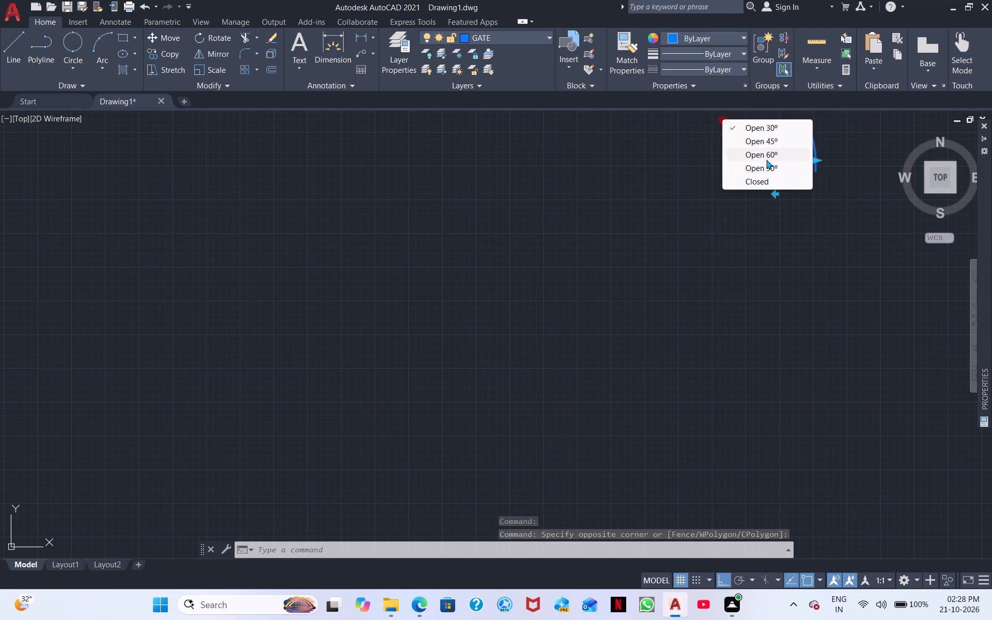
Set the inserted door block's opening angle to Open 90º.
left_click(769, 168)
middle_click_drag(765, 262, 797, 435)
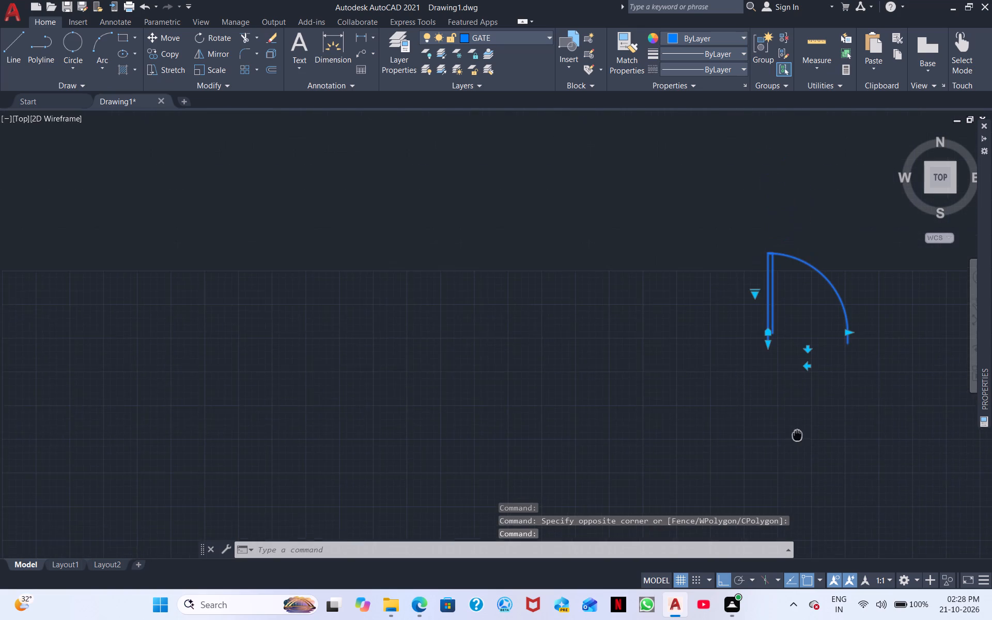
middle_click_drag(797, 435, 797, 436)
key("Escape")
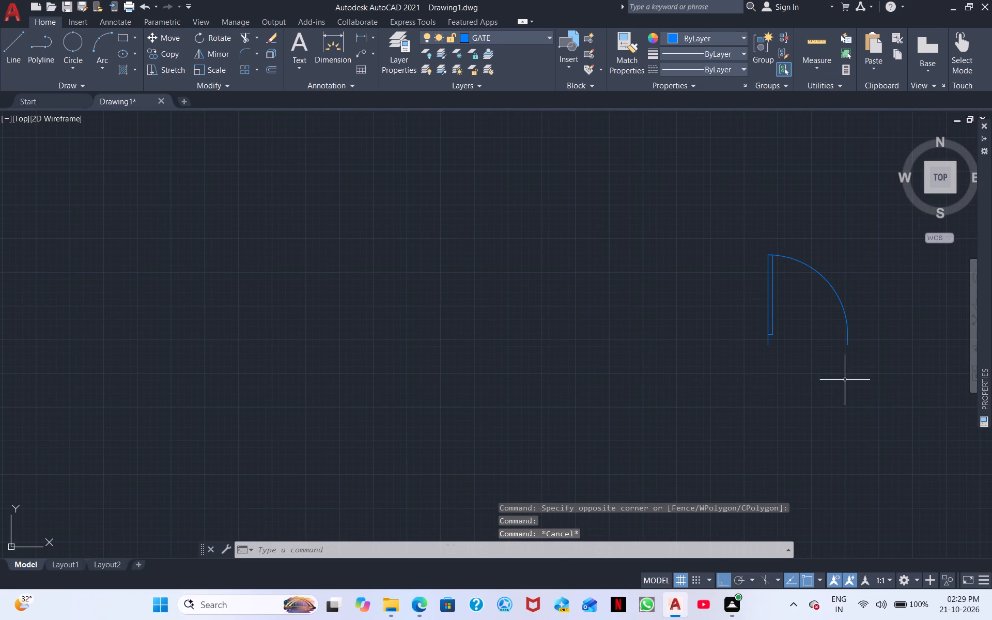
Mirror the door block about the vertical outer edge of its leaf, keeping the source object.
left_click(845, 380)
left_click(711, 211)
right_click(720, 227)
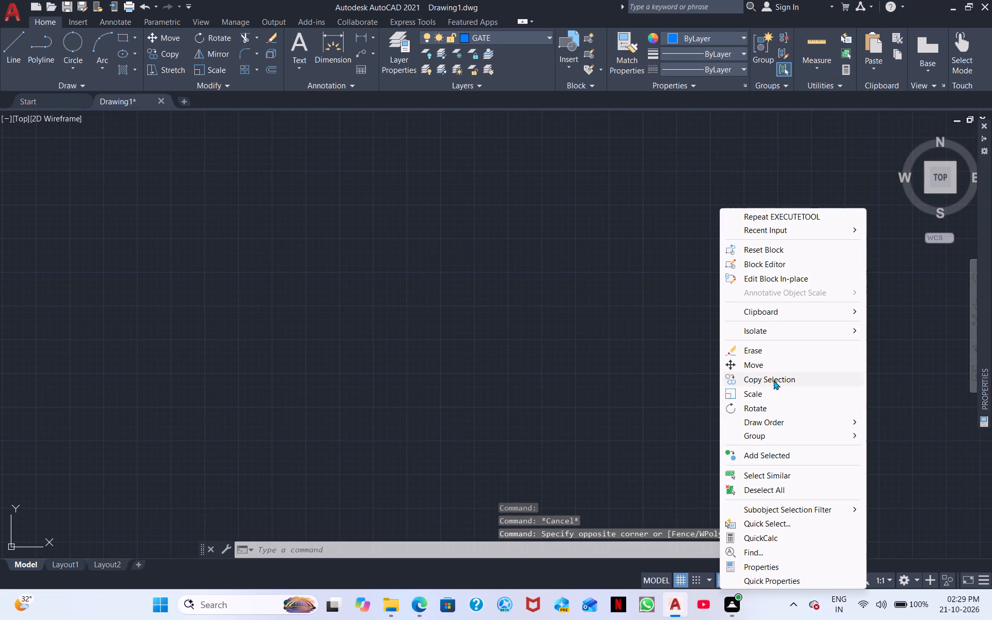
left_click(210, 58)
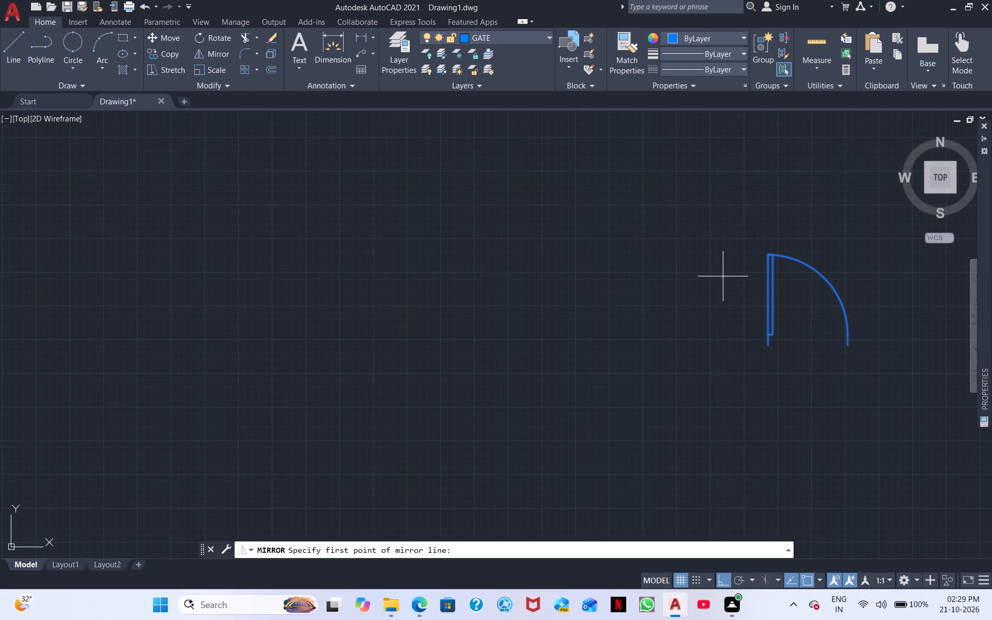
scroll(773, 252, "up", 3)
left_click(745, 260)
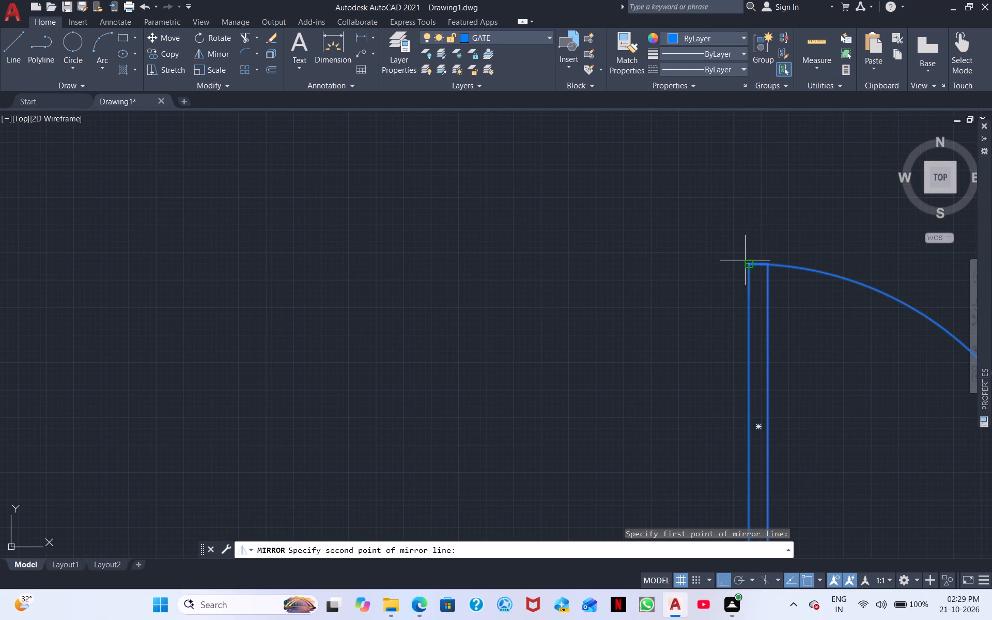
middle_click_drag(728, 467, 717, 303)
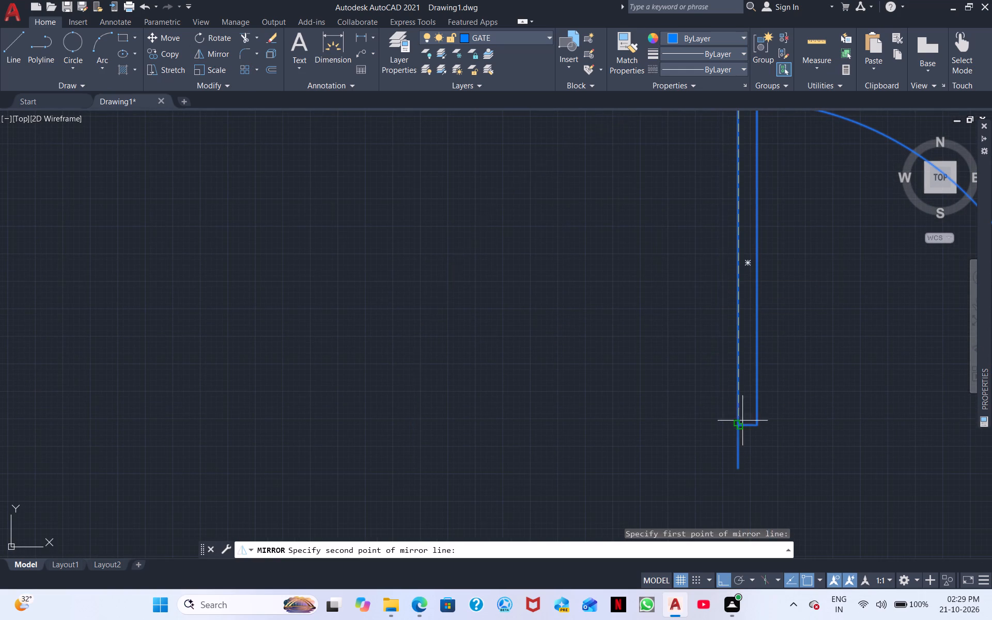
left_click(738, 427)
right_click(786, 440)
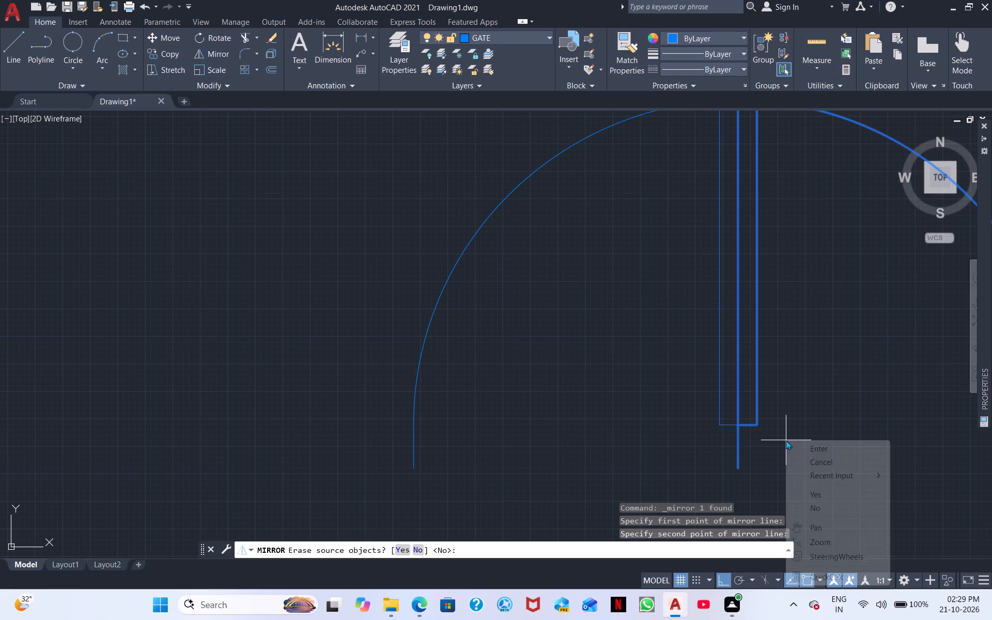
left_click(821, 443)
Move the original door block slightly east to leave a narrow gap between it and the mirrored door.
scroll(794, 419, "down", 1)
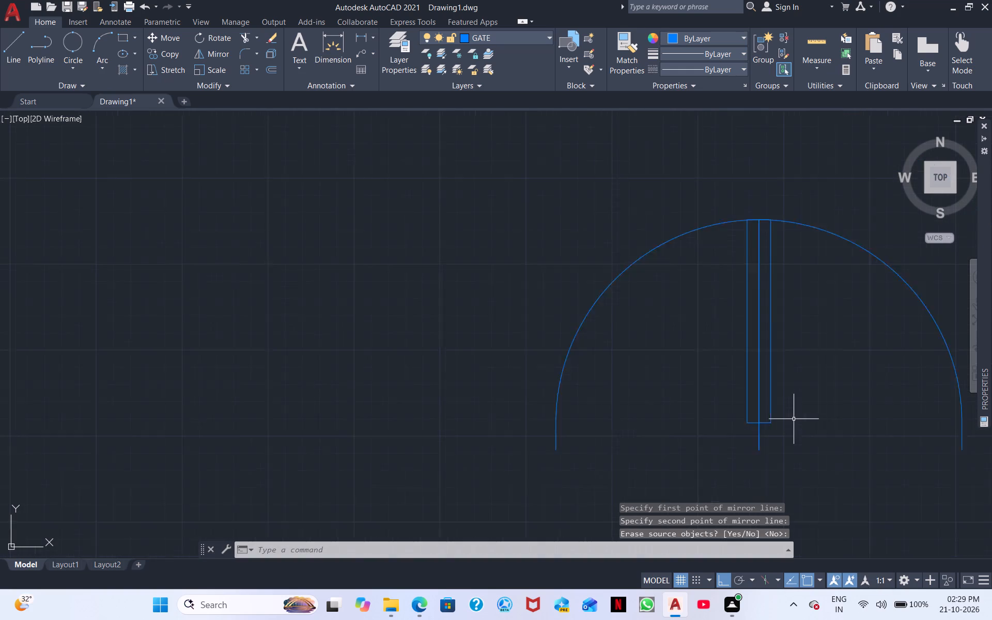
scroll(794, 419, "down", 1)
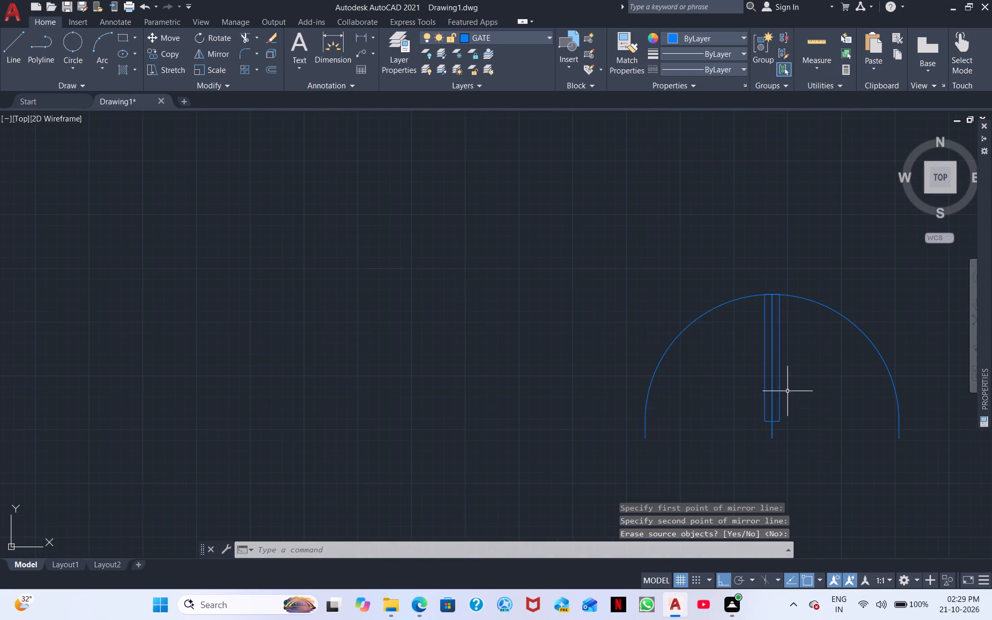
scroll(786, 390, "up", 2)
left_click(767, 374)
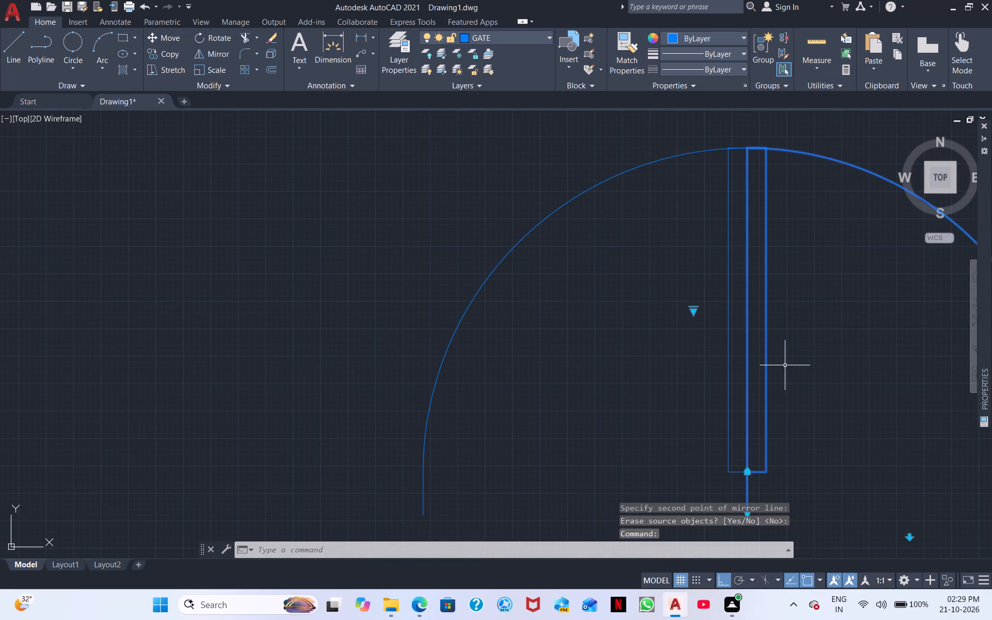
right_click(785, 365)
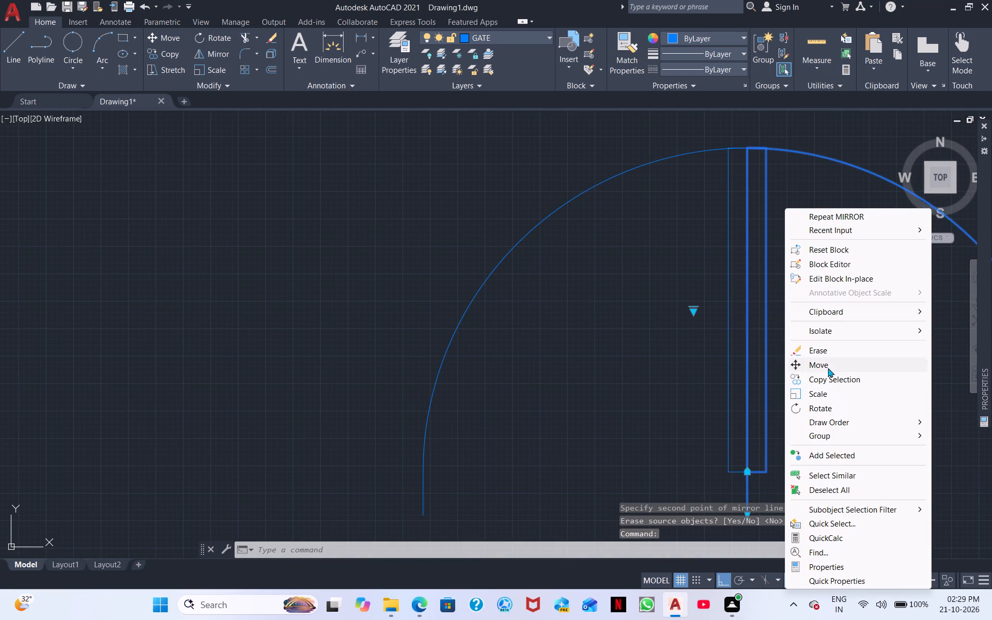
left_click(826, 366)
left_click(756, 313)
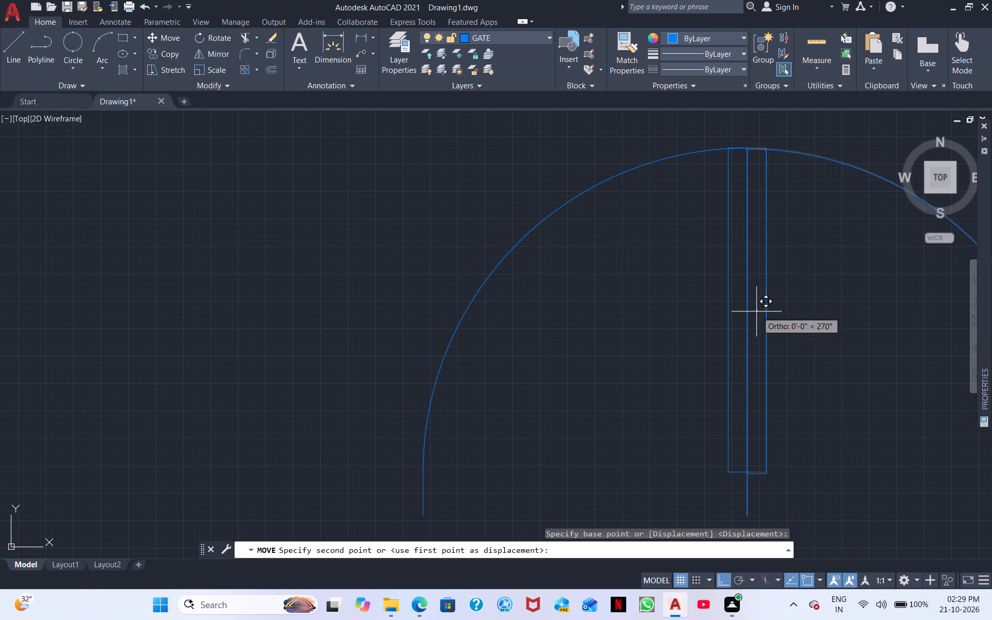
left_click(783, 314)
scroll(782, 318, "down", 1)
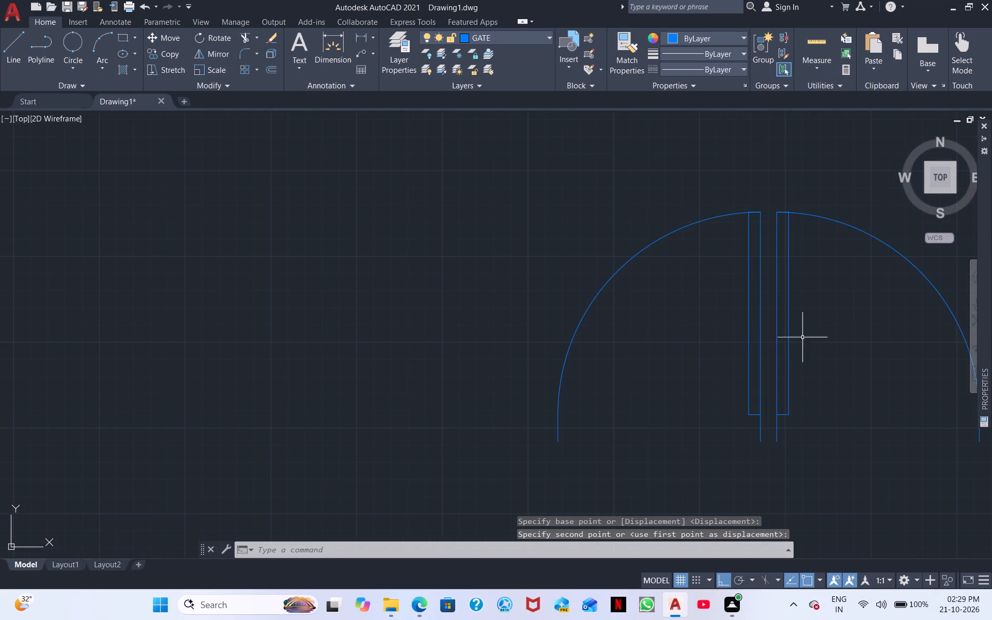
Copy the pair of doors three times to form a two-by-two set: about 6'-0" east, directly south, and diagonally south-east.
middle_click_drag(823, 352, 721, 307)
left_click_drag(896, 443, 898, 449)
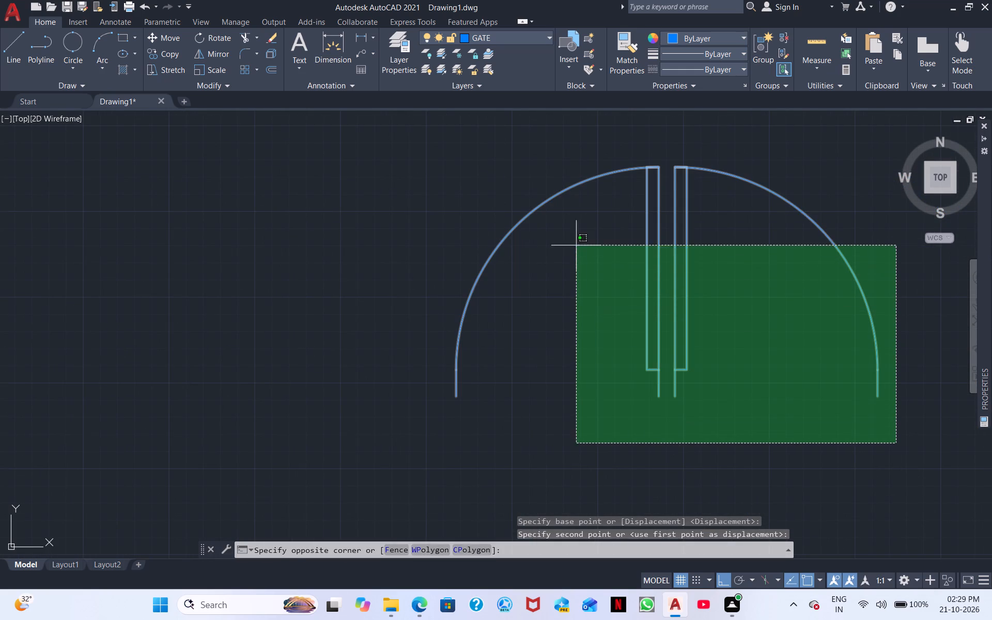
left_click(488, 165)
right_click(515, 237)
middle_click_drag(664, 389, 690, 288)
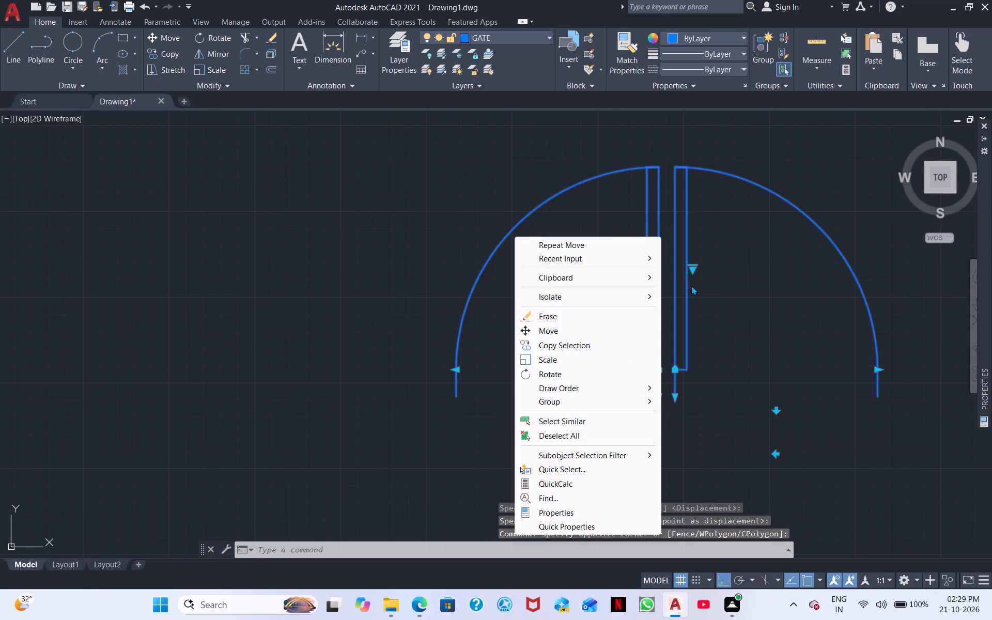
middle_click_drag(580, 351, 578, 302)
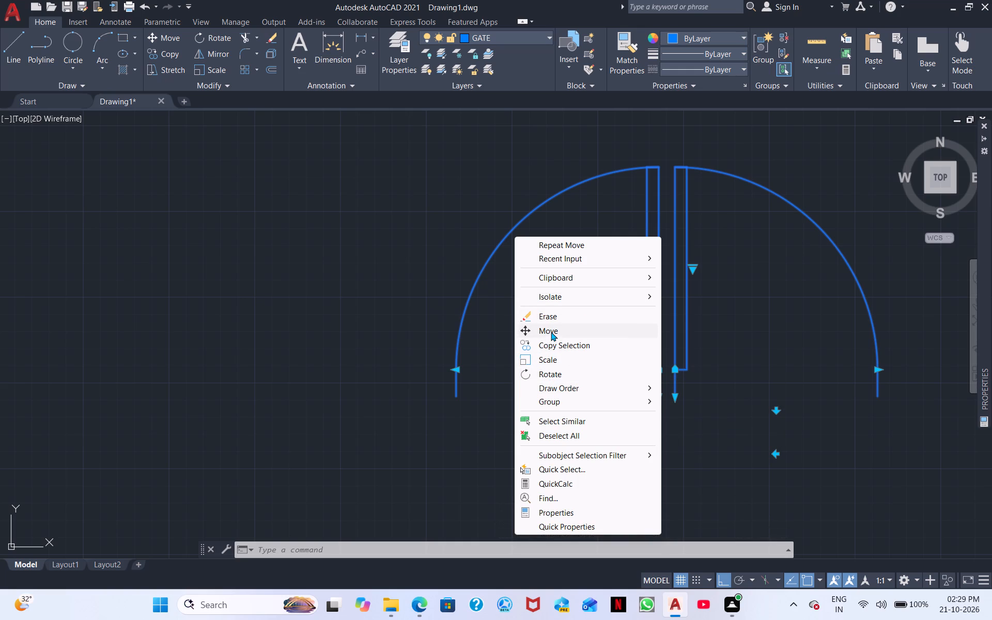
left_click(555, 347)
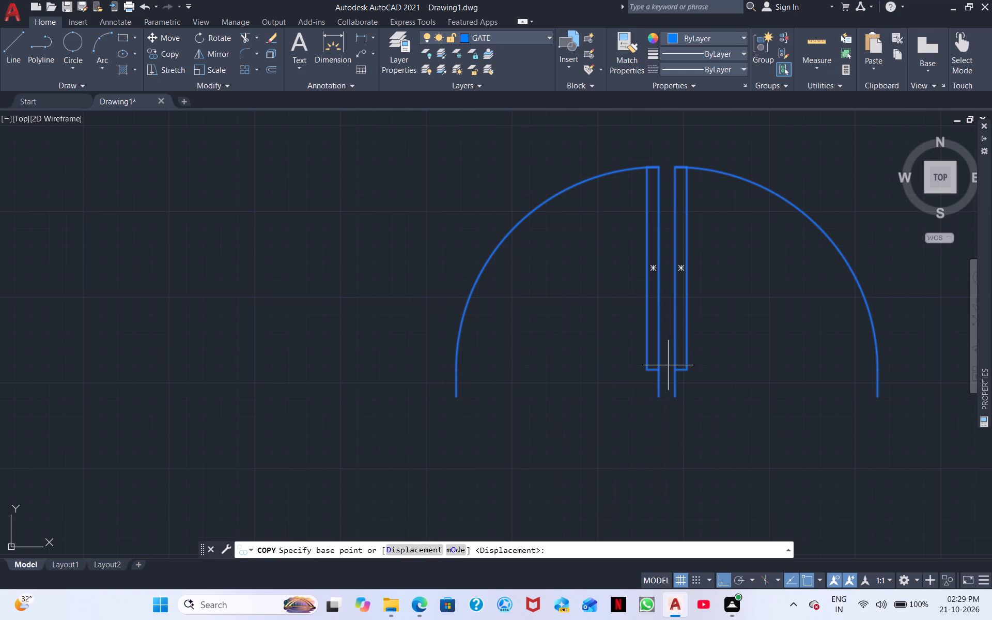
left_click(675, 365)
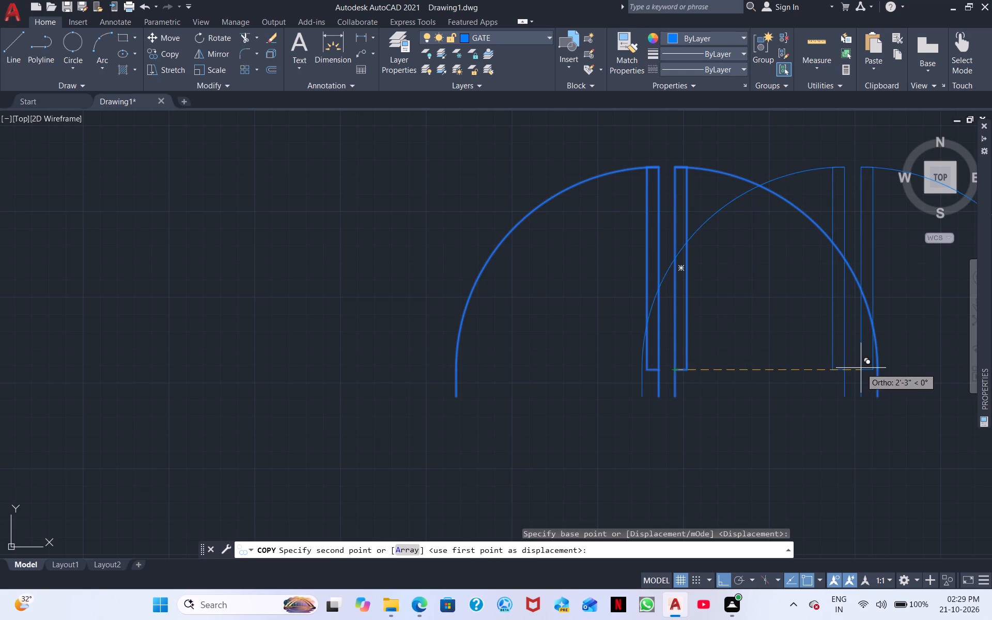
middle_click_drag(861, 368, 335, 370)
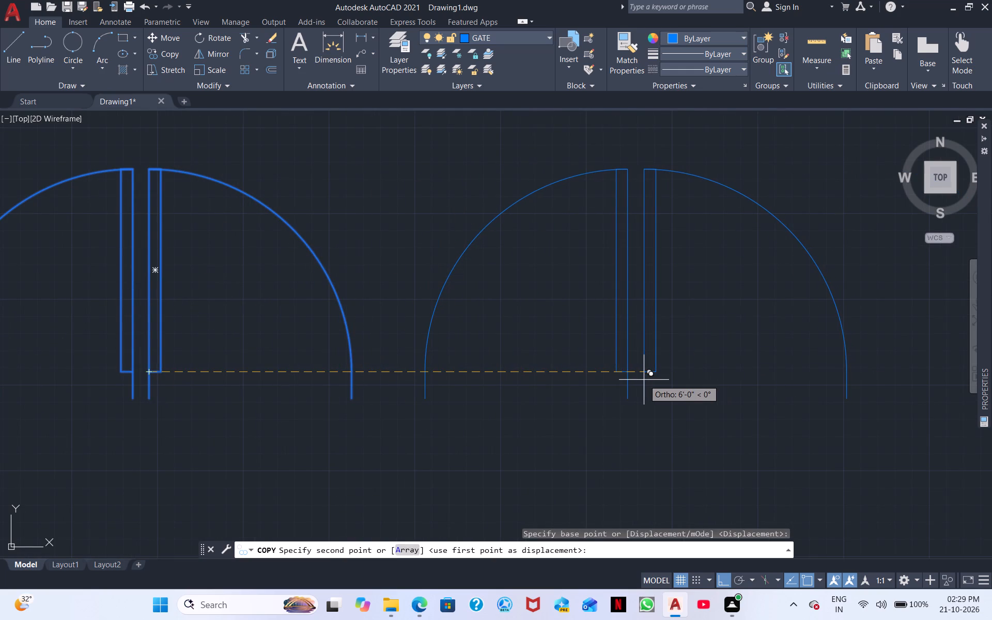
left_click(644, 380)
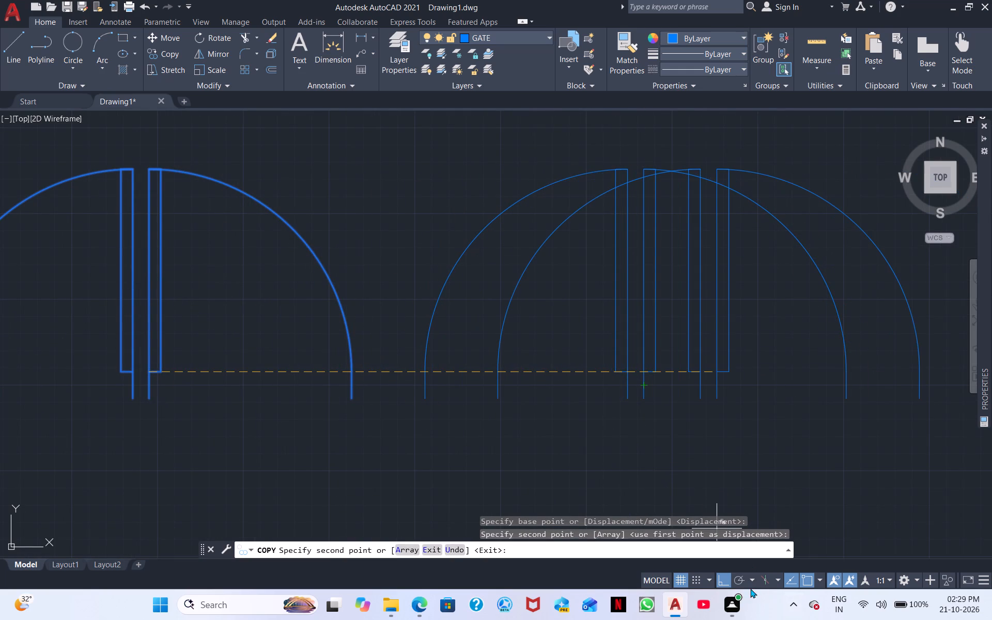
left_click(723, 584)
middle_click_drag(632, 463, 823, 307)
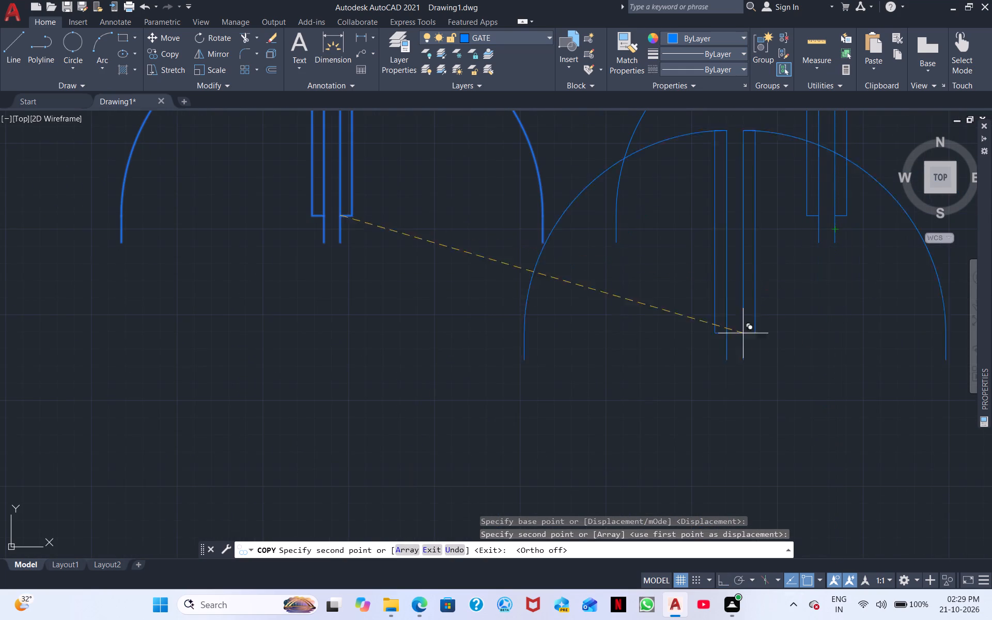
middle_click_drag(343, 520, 468, 293)
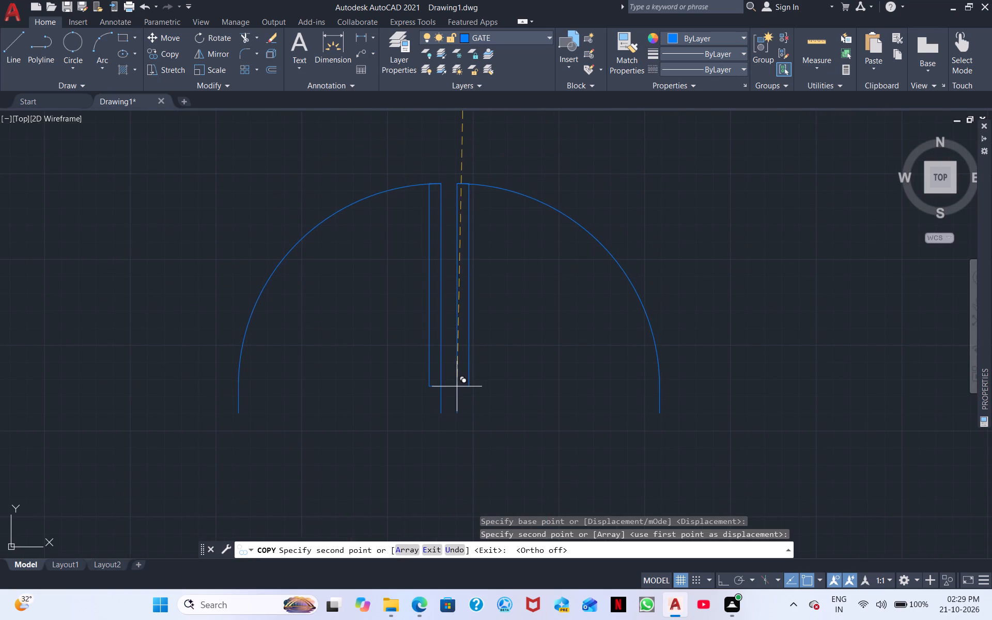
left_click(463, 385)
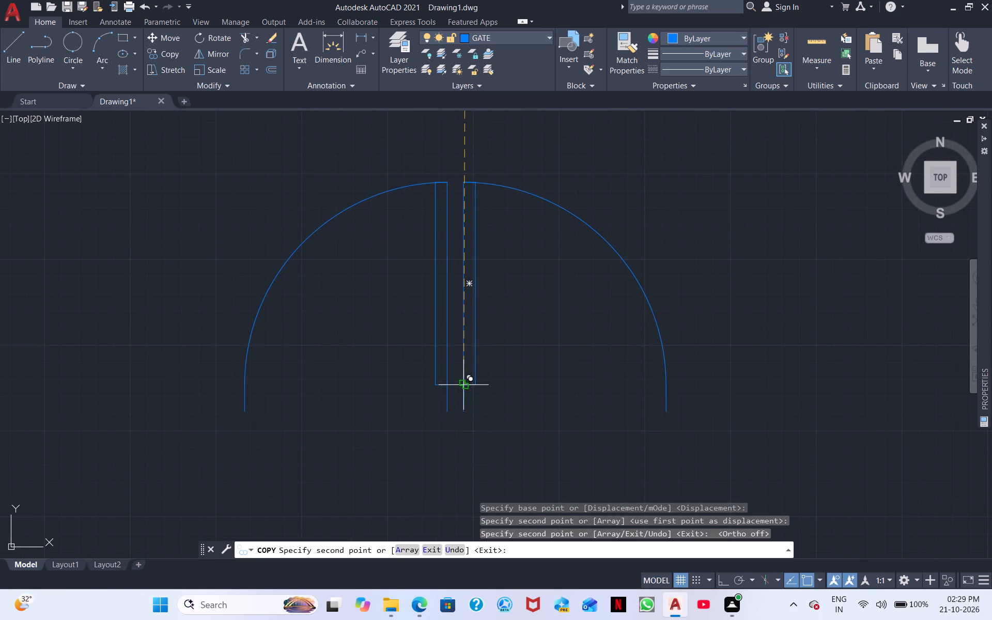
middle_click_drag(783, 414, 446, 428)
scroll(446, 428, "down", 2)
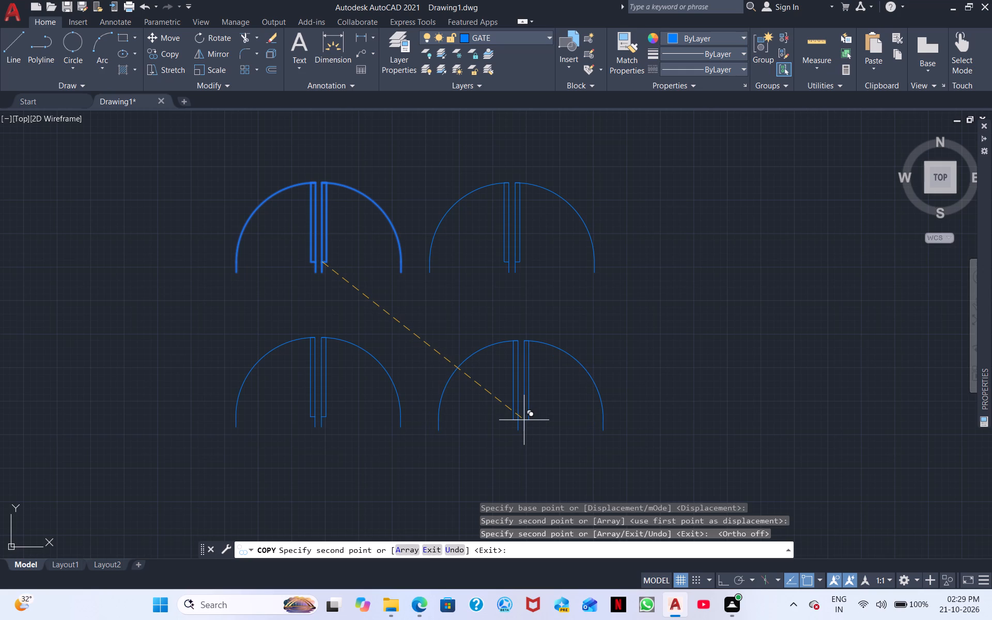
left_click(524, 420)
key("Escape")
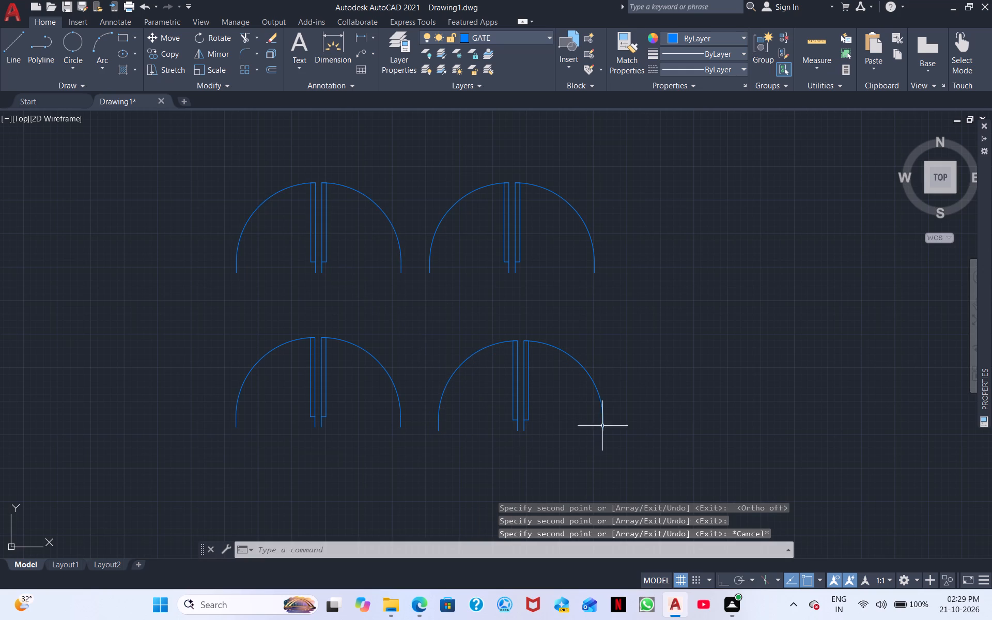
Rotate the north-east door pair by 270° about the lower end of its leaves so that they point east.
left_click(600, 297)
left_click(461, 167)
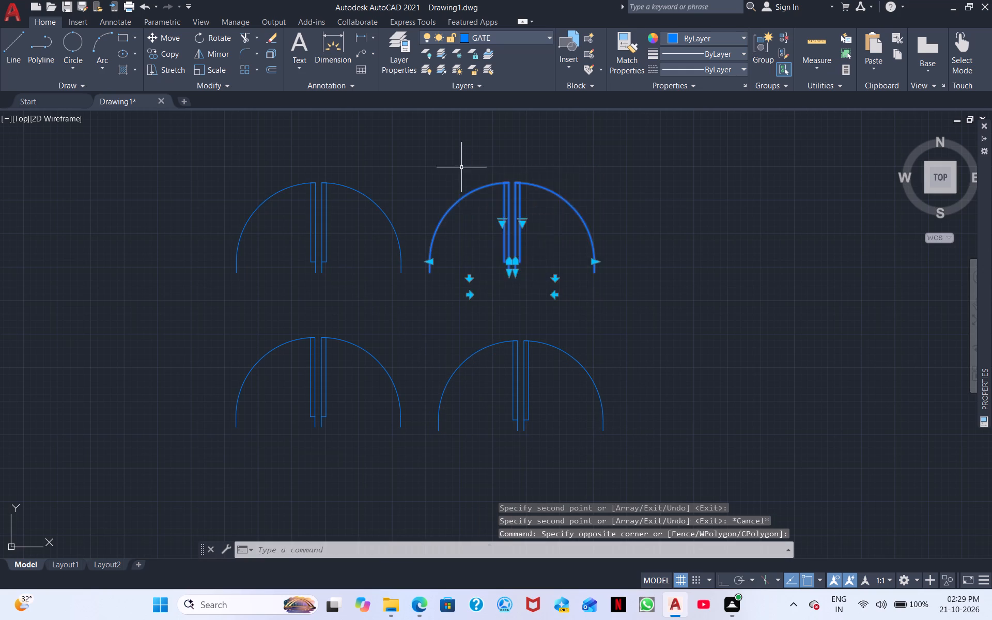
right_click(460, 167)
right_click(459, 167)
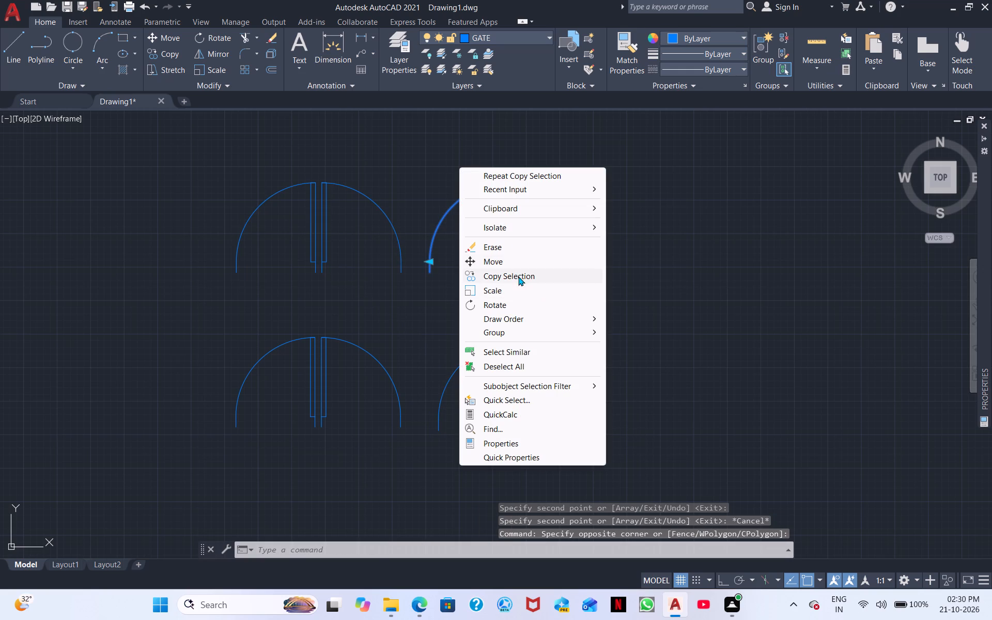
left_click(517, 302)
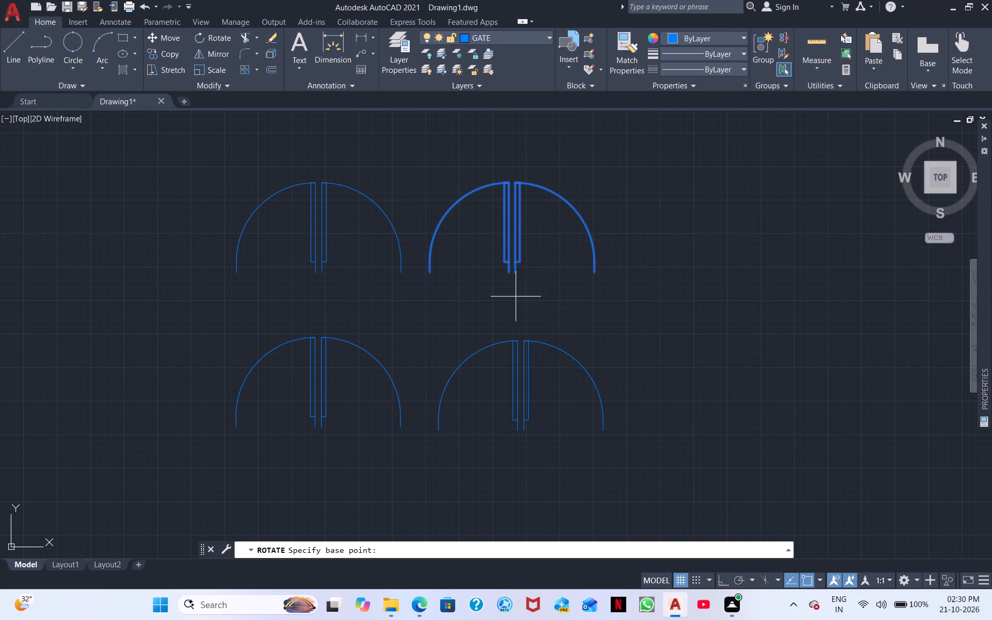
left_click(522, 268)
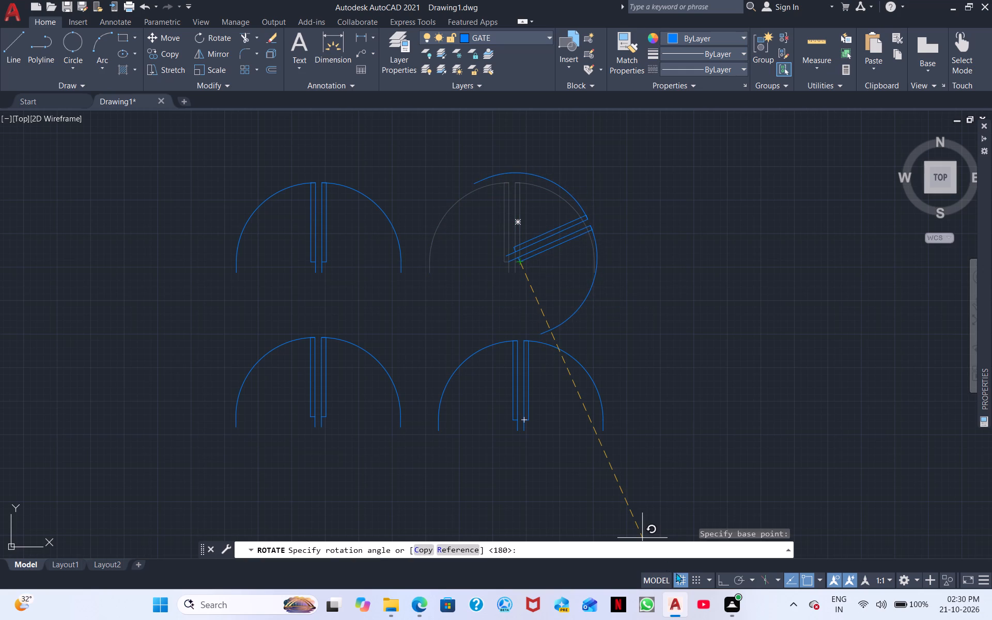
left_click(726, 584)
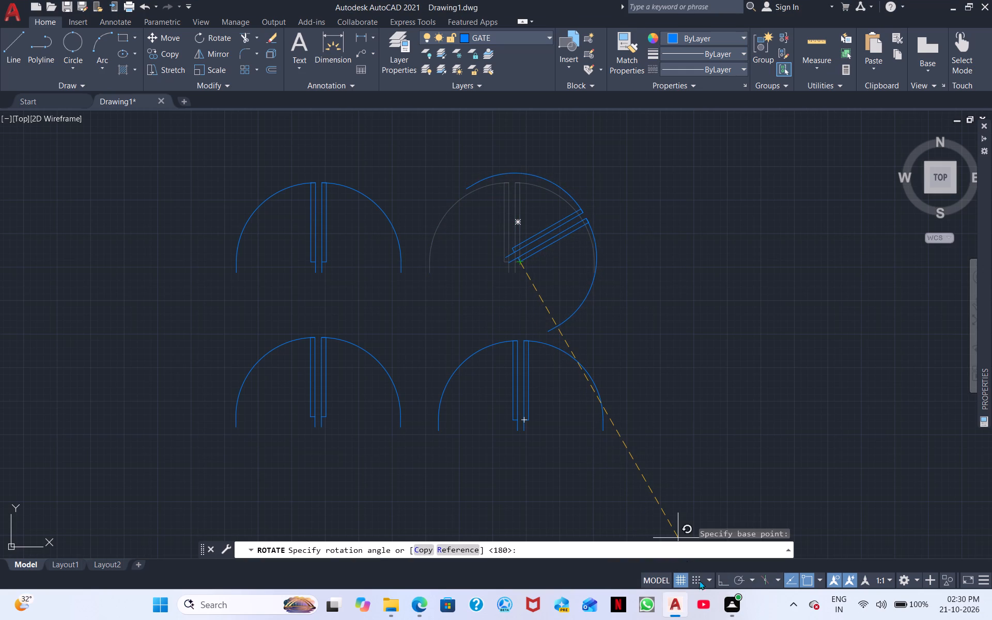
left_click(724, 583)
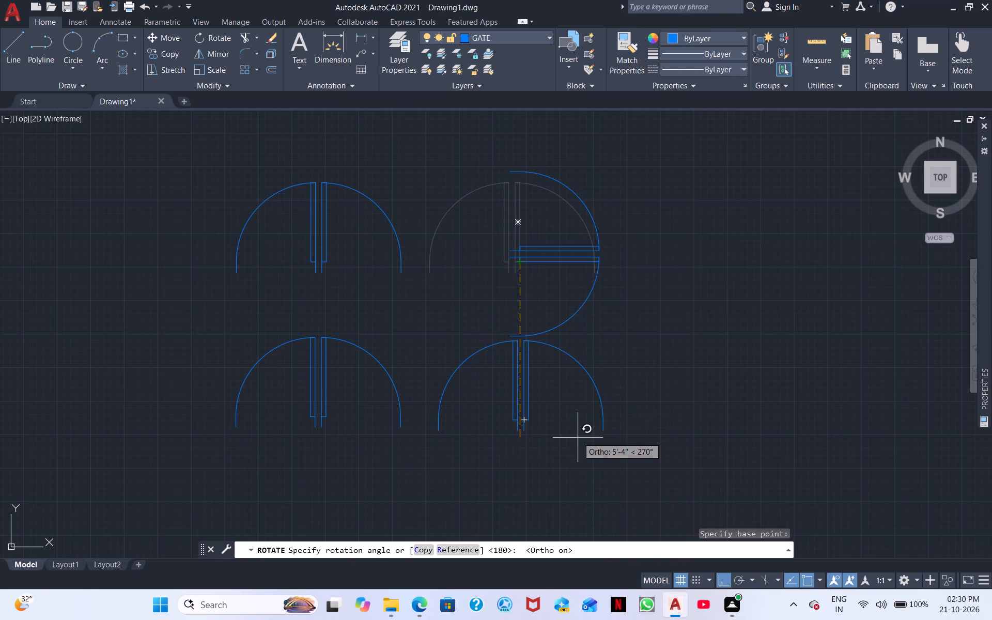
left_click(571, 479)
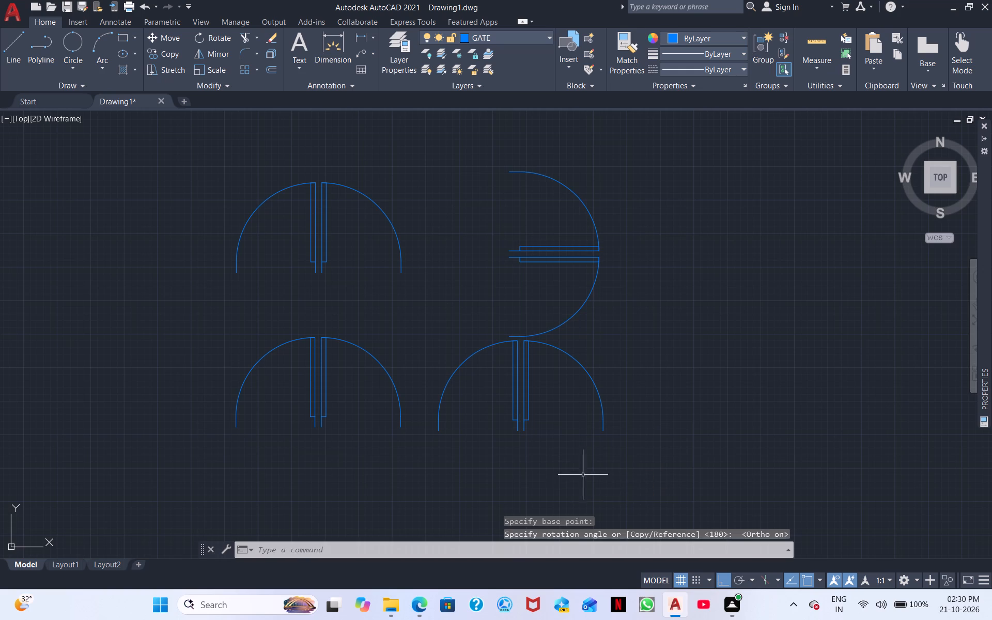
Rotate the south-east door pair by 90° about the lower end of its jamb line so the leaves point west.
left_click(606, 459)
left_click(499, 369)
right_click(691, 394)
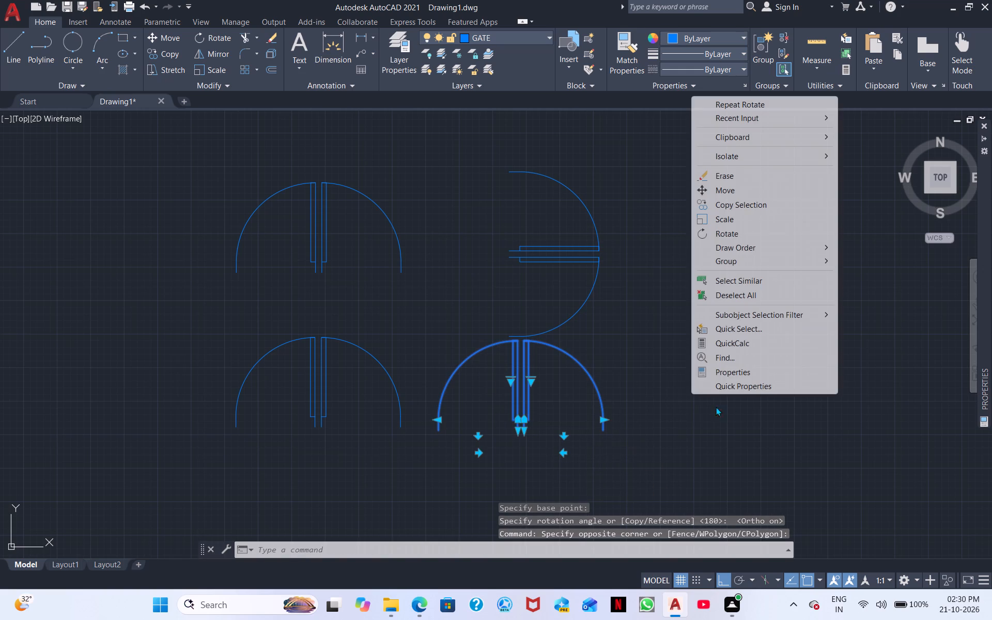
left_click(747, 232)
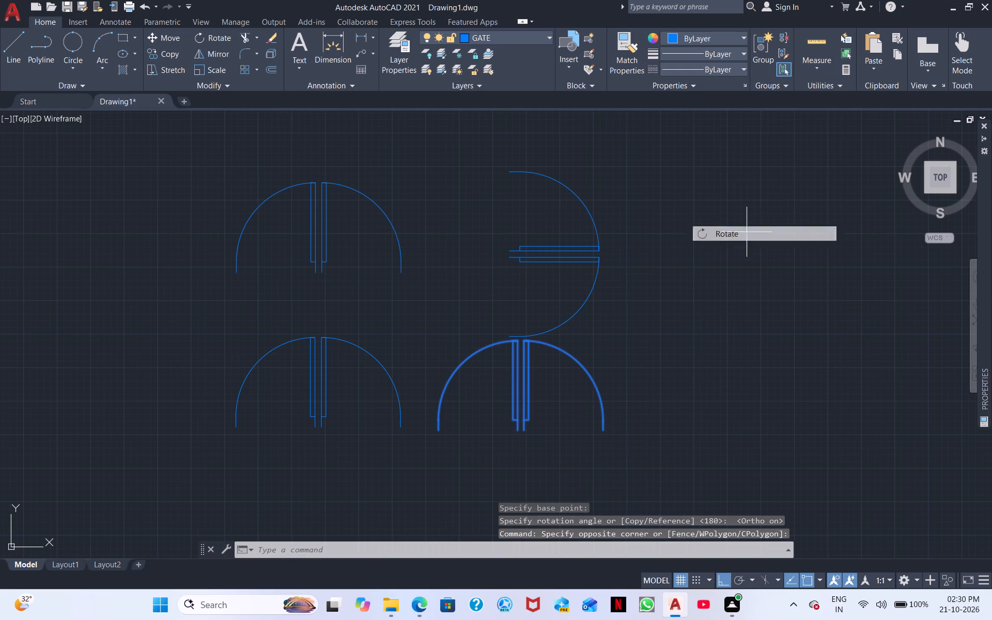
left_click(528, 434)
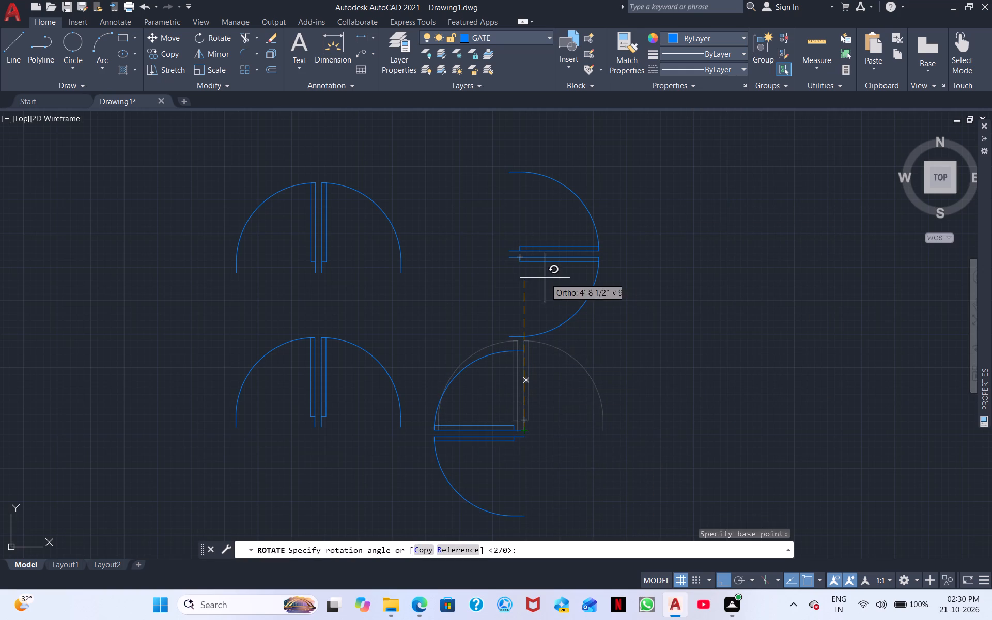
left_click(531, 165)
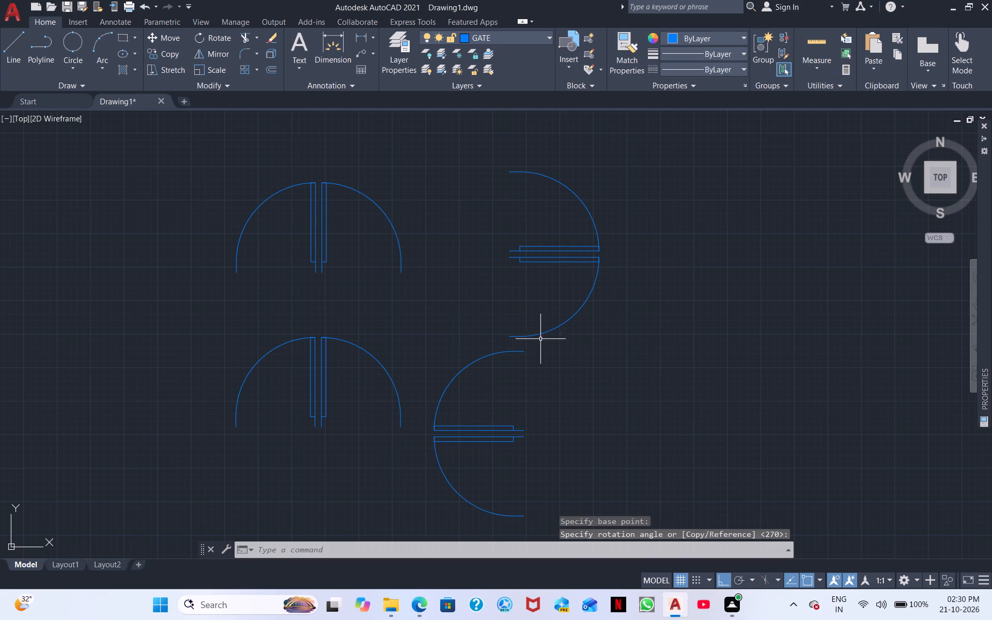
Rotate the south-west door pair by 180° about the lower end of its jamb line so the leaves point south.
middle_click_drag(548, 372, 914, 302)
left_click_drag(769, 329, 763, 328)
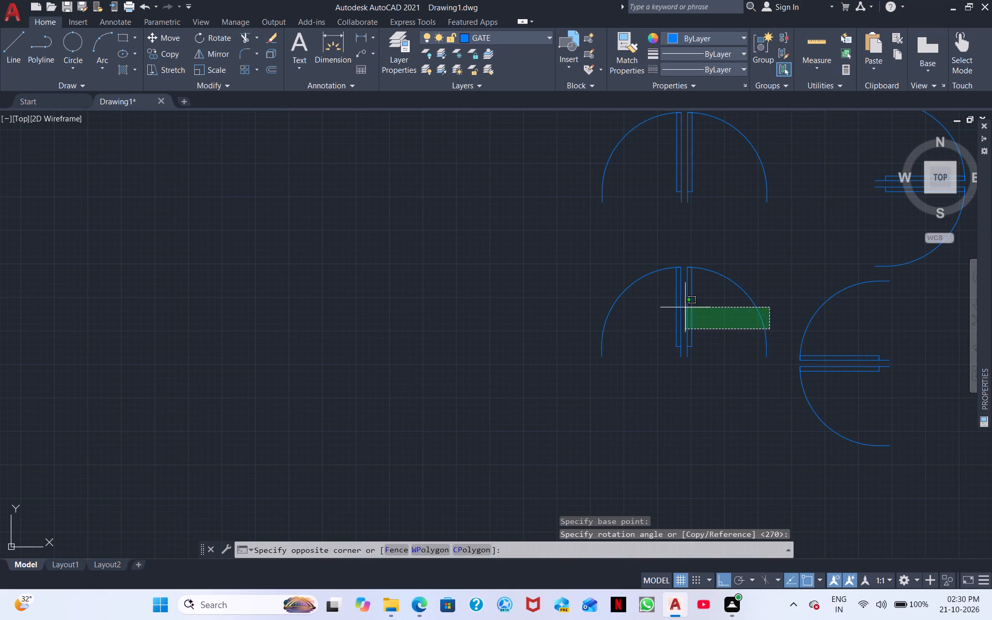
left_click(604, 288)
right_click(604, 288)
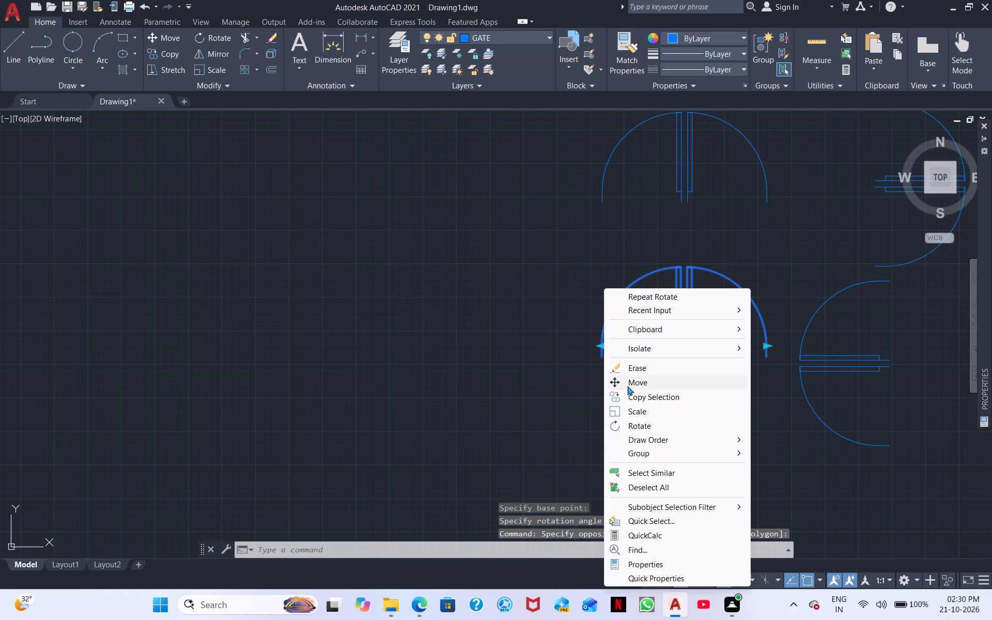
left_click(639, 424)
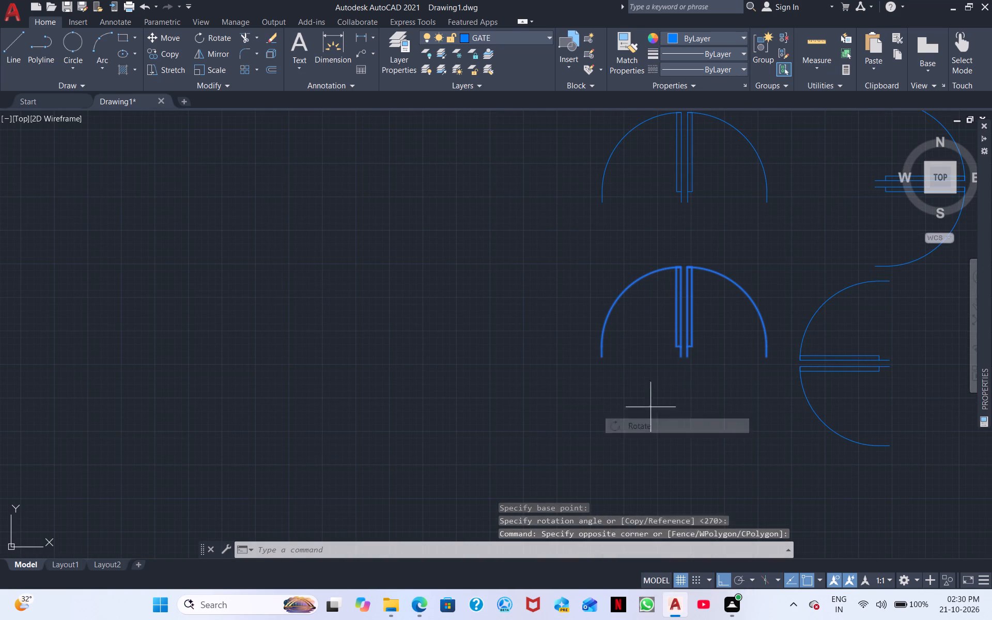
left_click(692, 363)
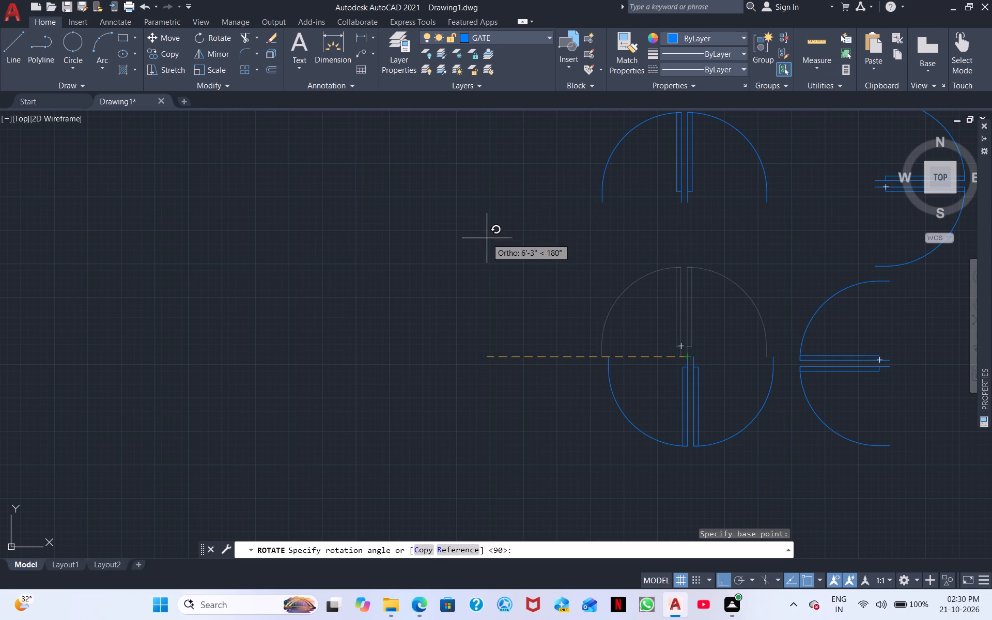
left_click(401, 267)
Move all four door pairs horizontally west, placing them just outside the floor plan's east outer wall.
scroll(445, 318, "down", 2)
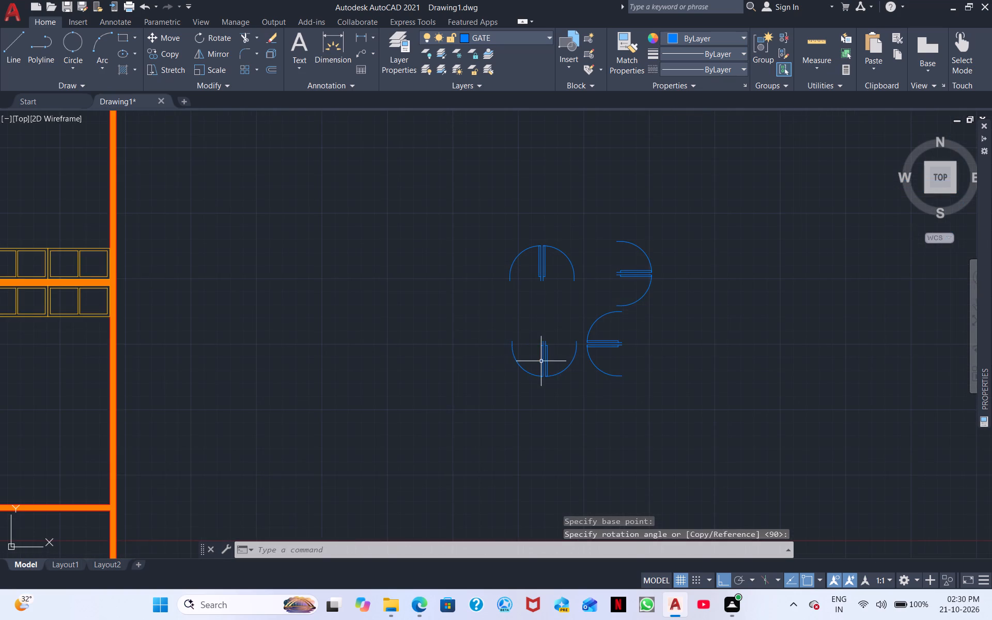
middle_click_drag(541, 361, 710, 355)
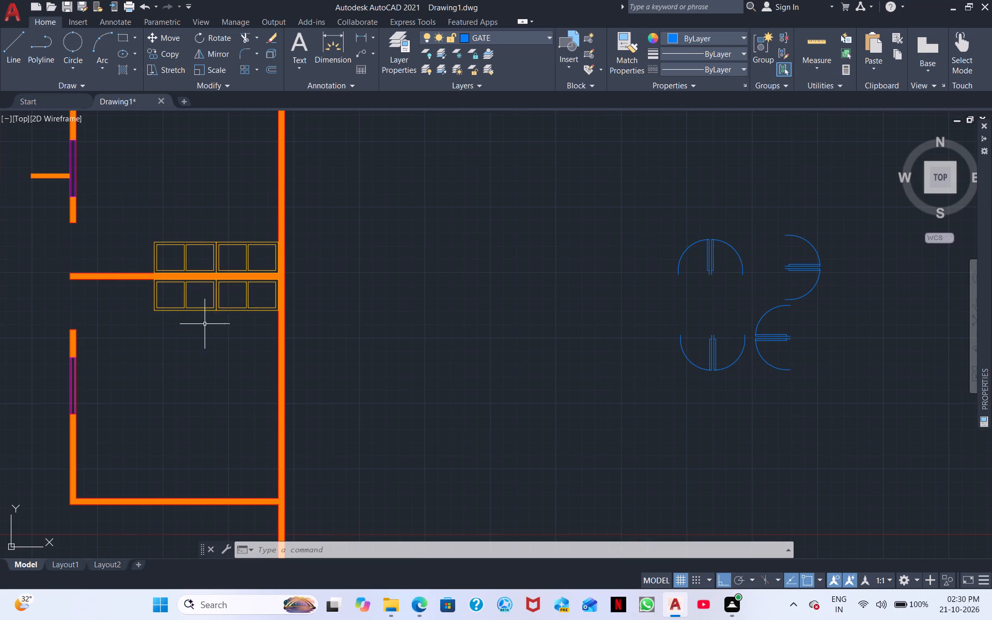
middle_click_drag(205, 329, 579, 337)
scroll(574, 297, "down", 1)
middle_click_drag(596, 310, 395, 282)
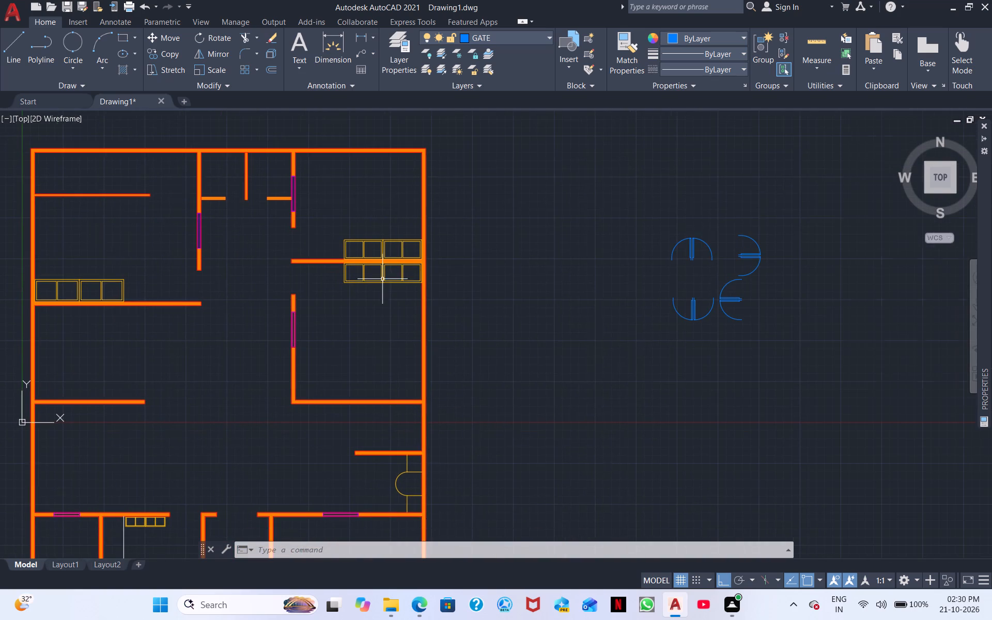
left_click(797, 351)
left_click(653, 189)
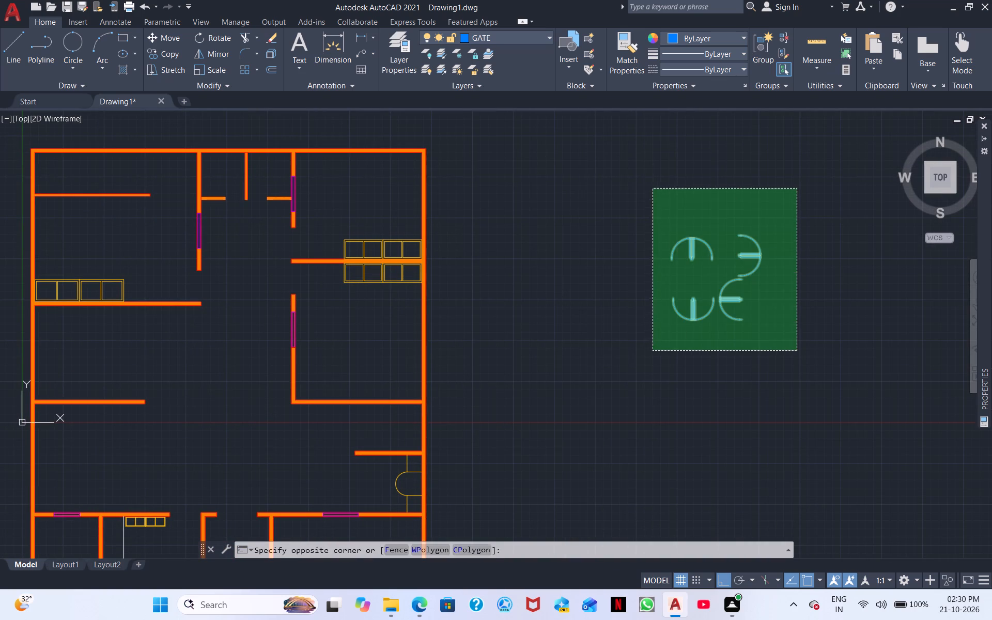
right_click(658, 225)
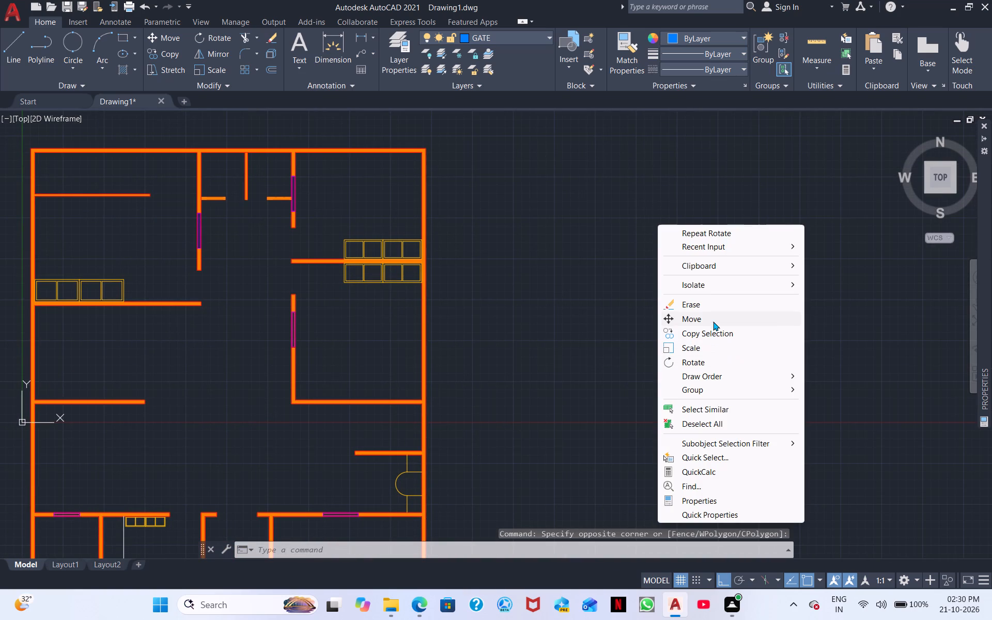
left_click(713, 321)
left_click(722, 291)
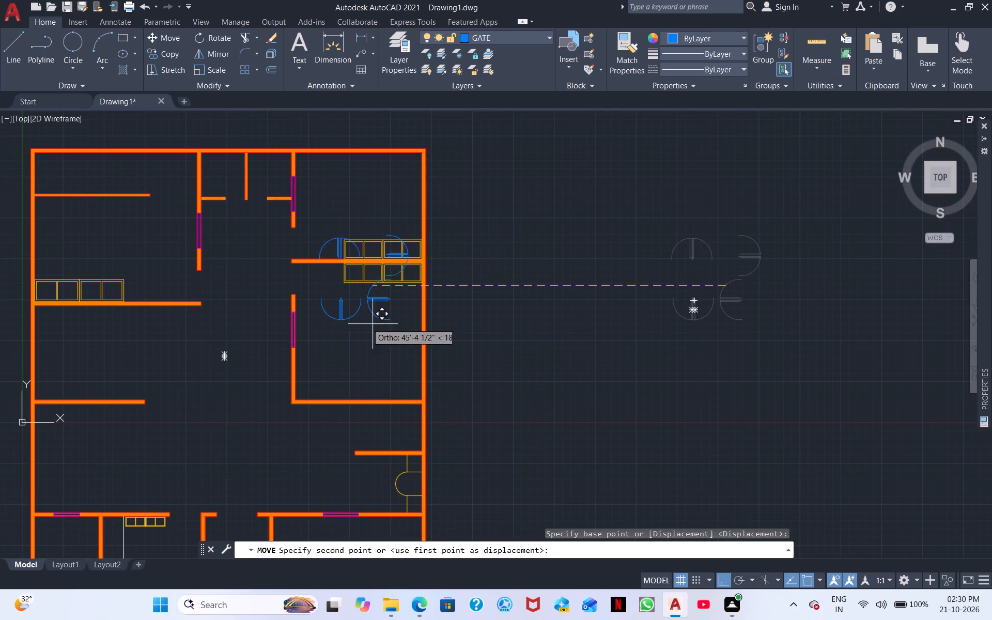
left_click(503, 321)
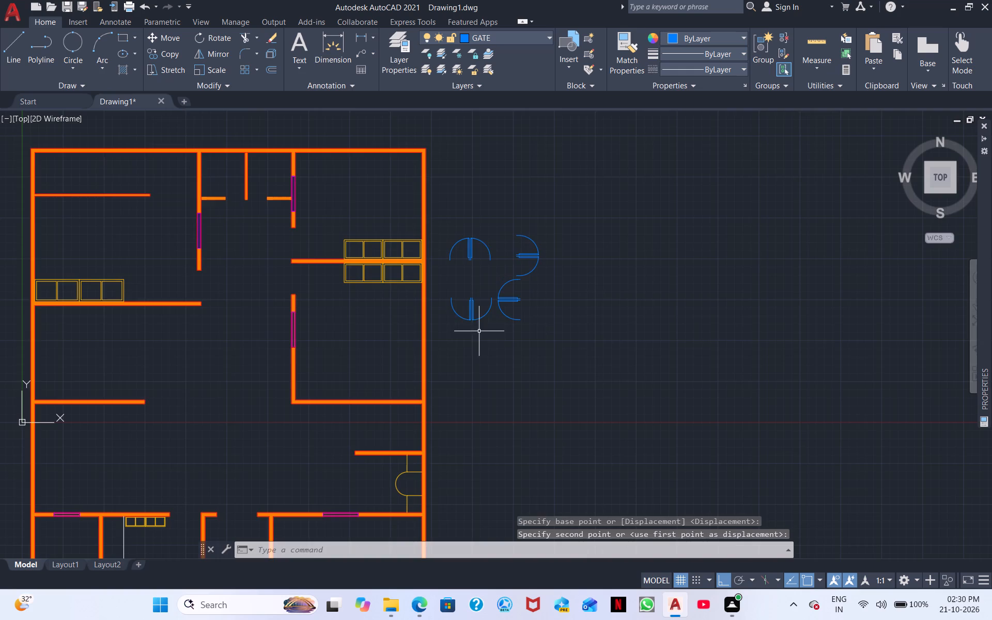
middle_click_drag(479, 332, 604, 251)
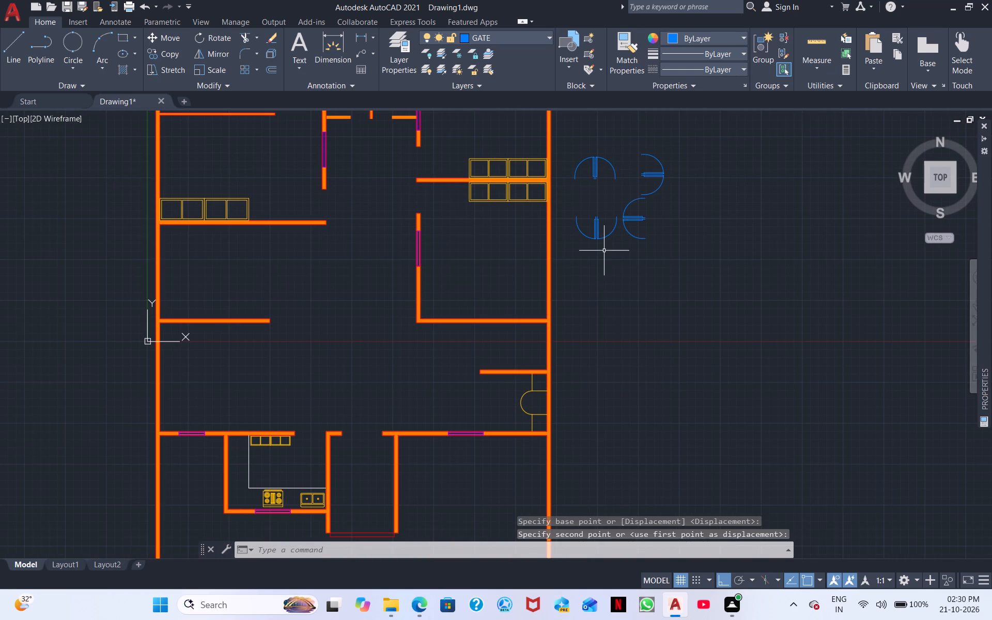
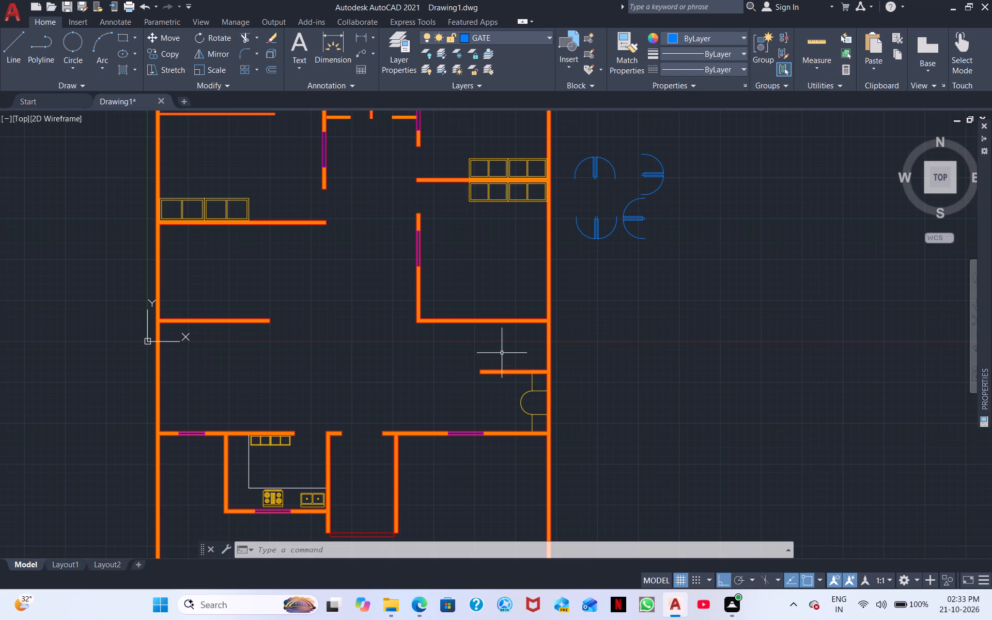
Copy the upper leaf of the west-pointing door pair to the east end of the north-west room's south wall, at its upper corner.
double_click(627, 210)
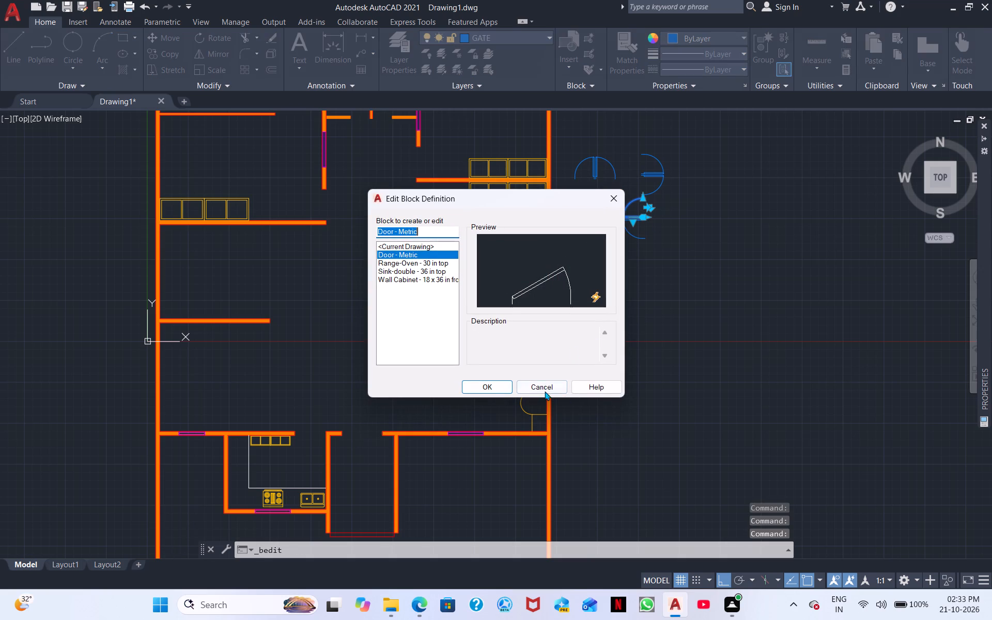
left_click(543, 389)
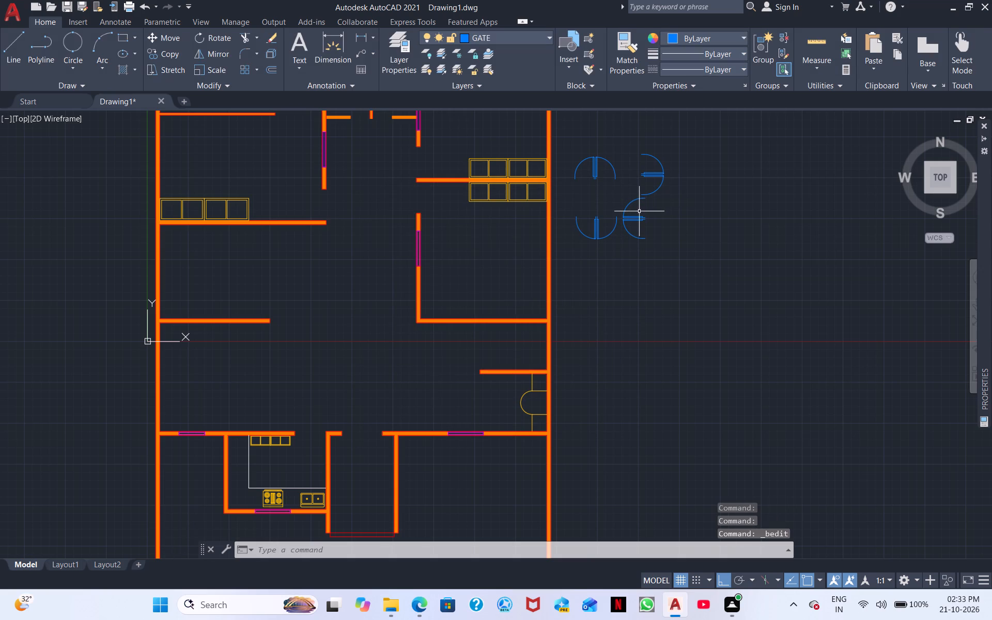
left_click(625, 209)
right_click(727, 237)
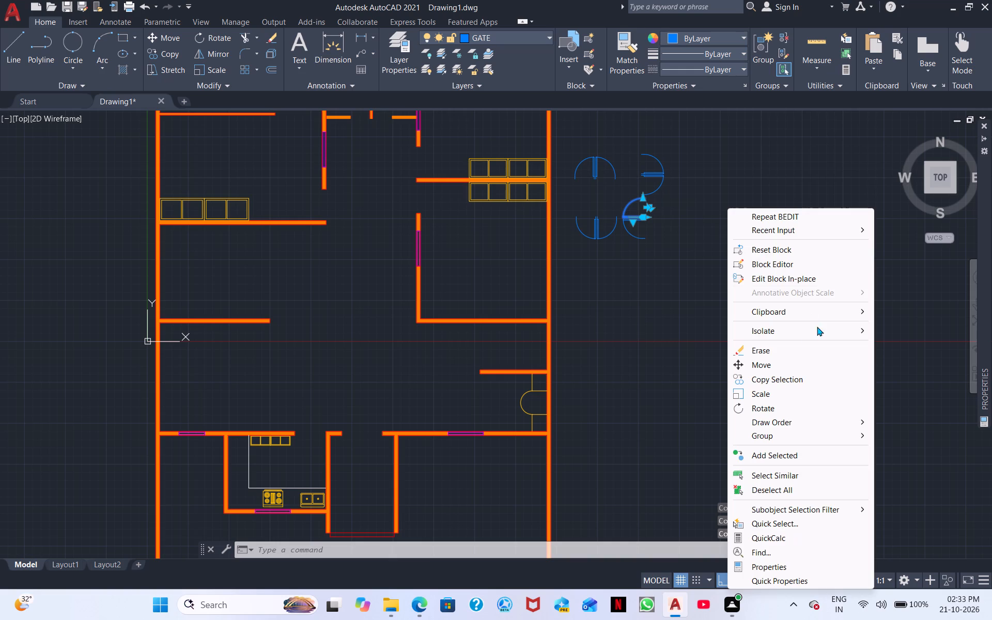
left_click(779, 379)
scroll(649, 320, "up", 1)
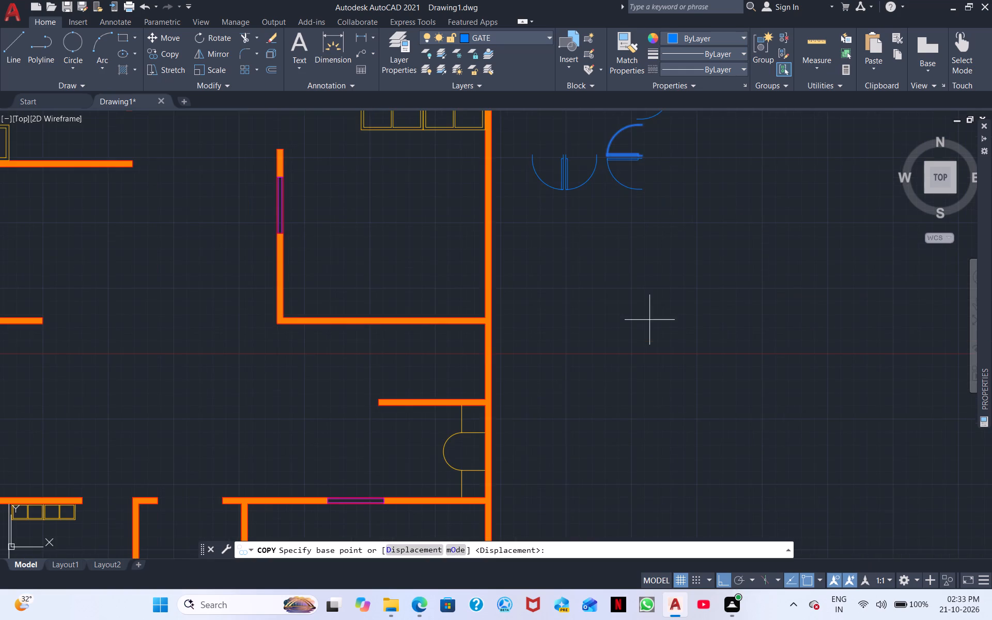
middle_click_drag(630, 290, 688, 458)
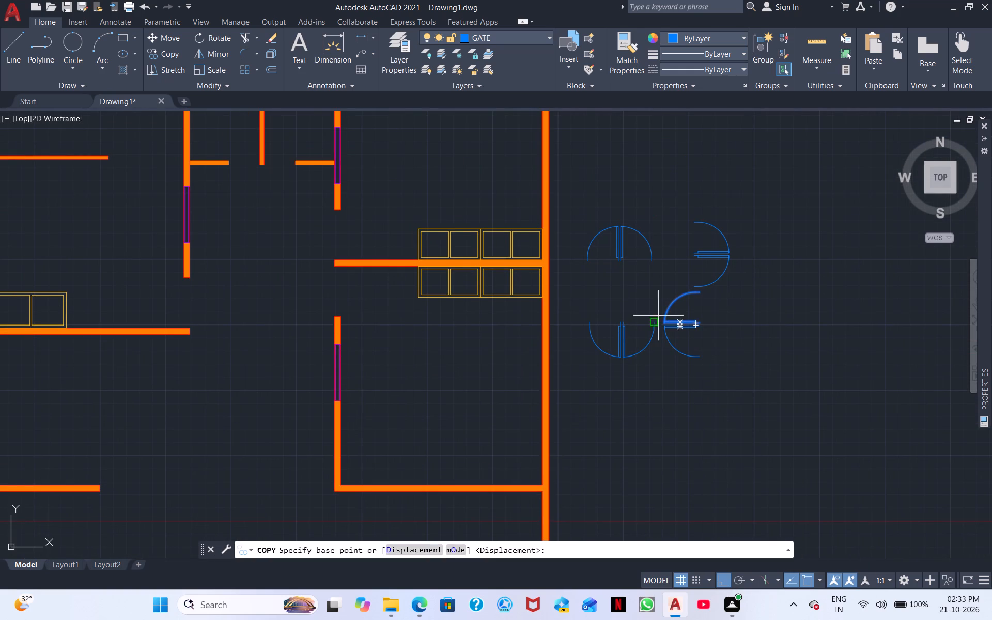
scroll(719, 328, "up", 4)
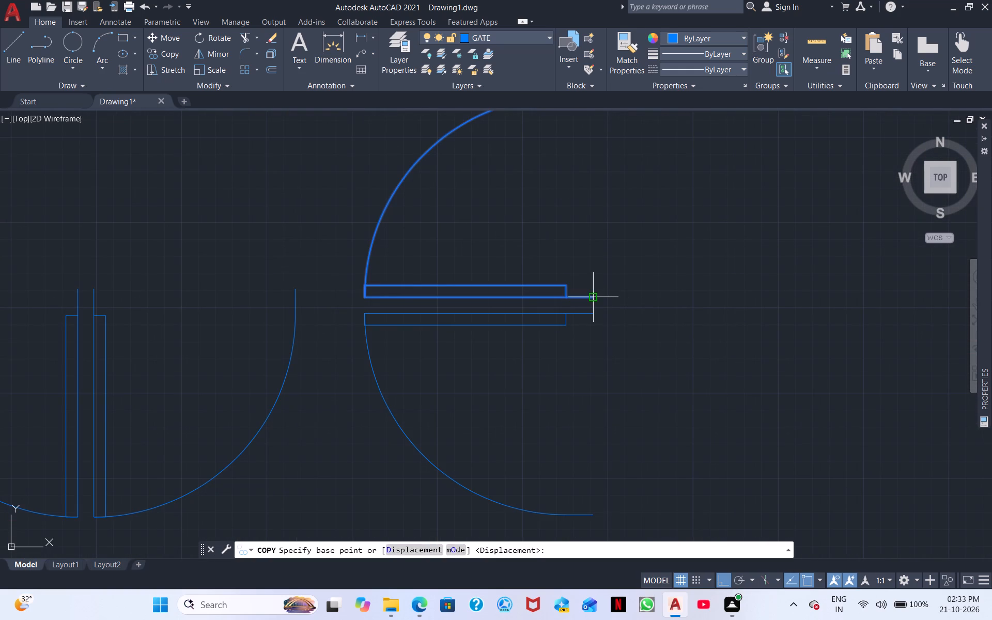
left_click(591, 299)
middle_click_drag(206, 320, 991, 401)
scroll(990, 402, "down", 3)
middle_click_drag(372, 341, 862, 435)
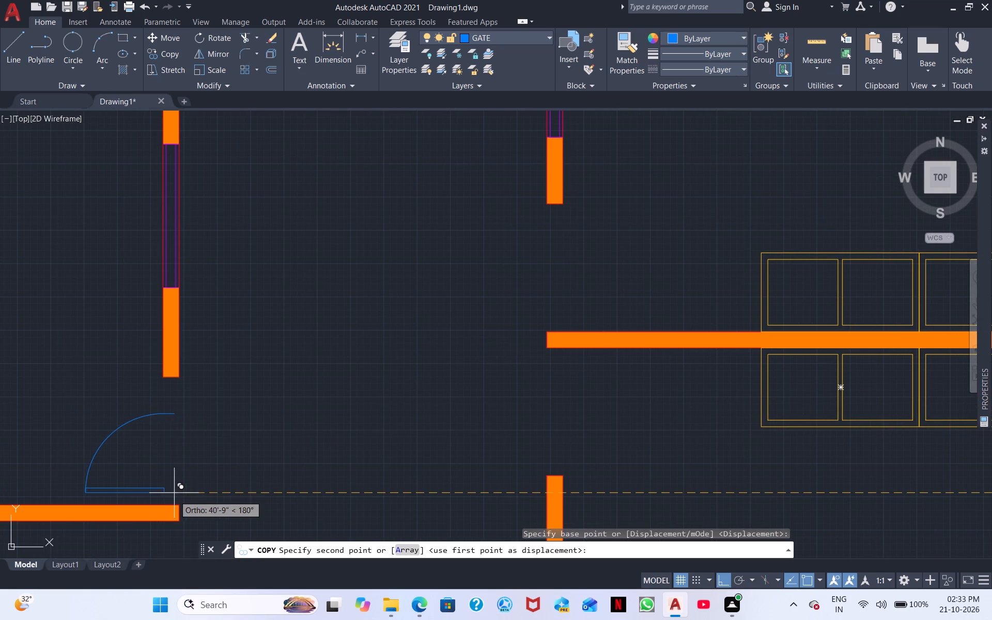
left_click(180, 504)
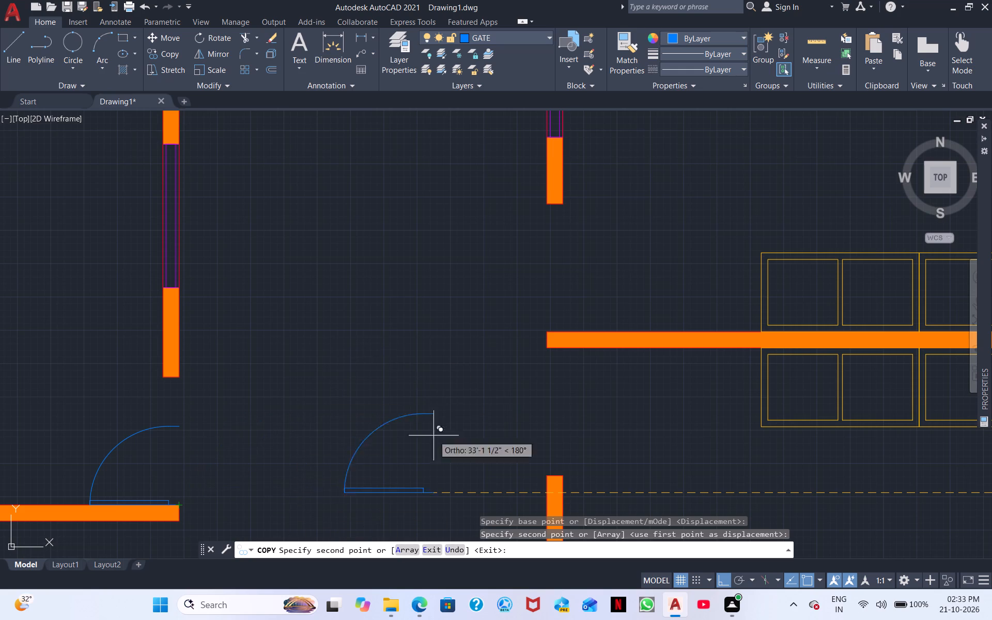
right_click(413, 381)
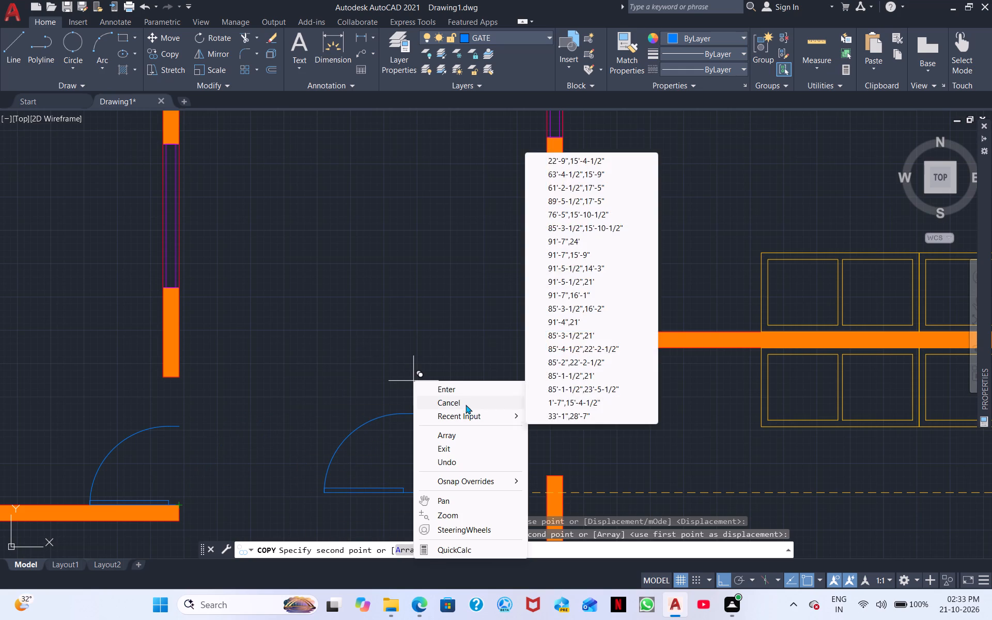
left_click(466, 405)
Copy the north-pointing door pair to the lower end of the partition between the two small north rooms, filling both openings.
scroll(519, 431, "down", 2)
middle_click_drag(571, 445, 357, 407)
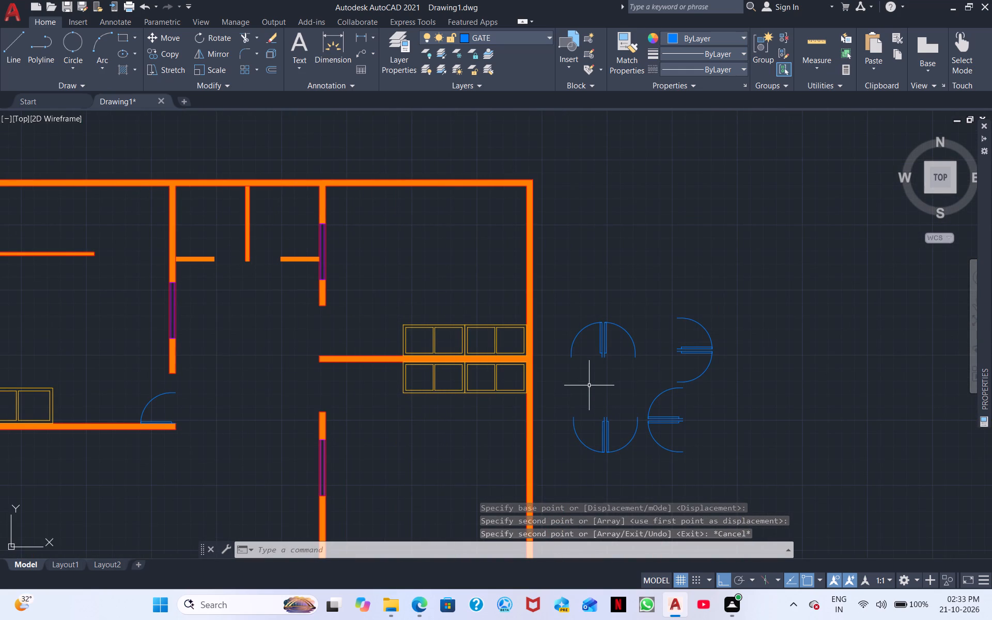
left_click(611, 356)
left_click(585, 339)
right_click(581, 340)
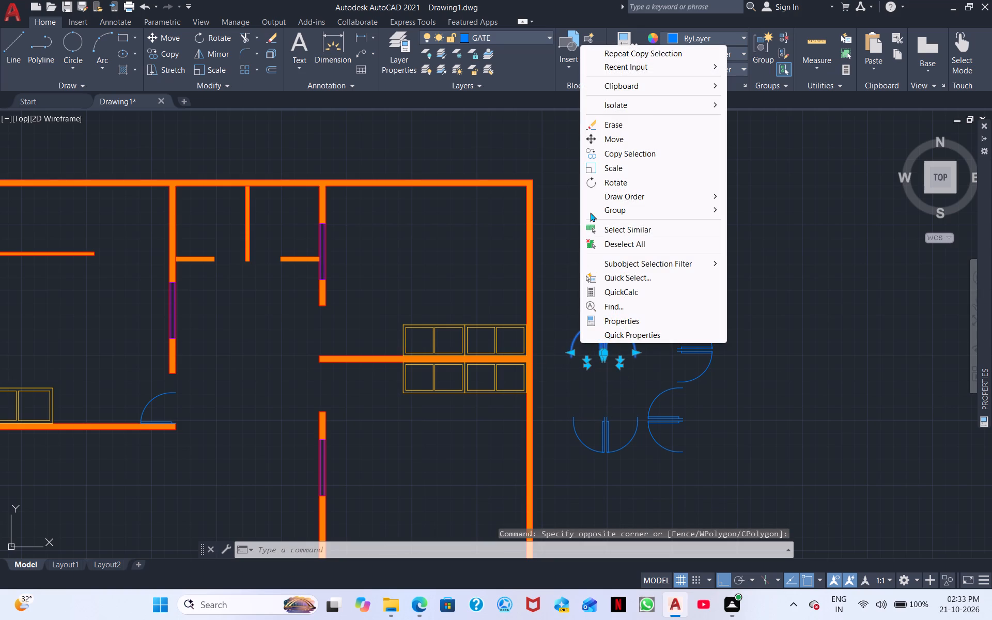
left_click(617, 151)
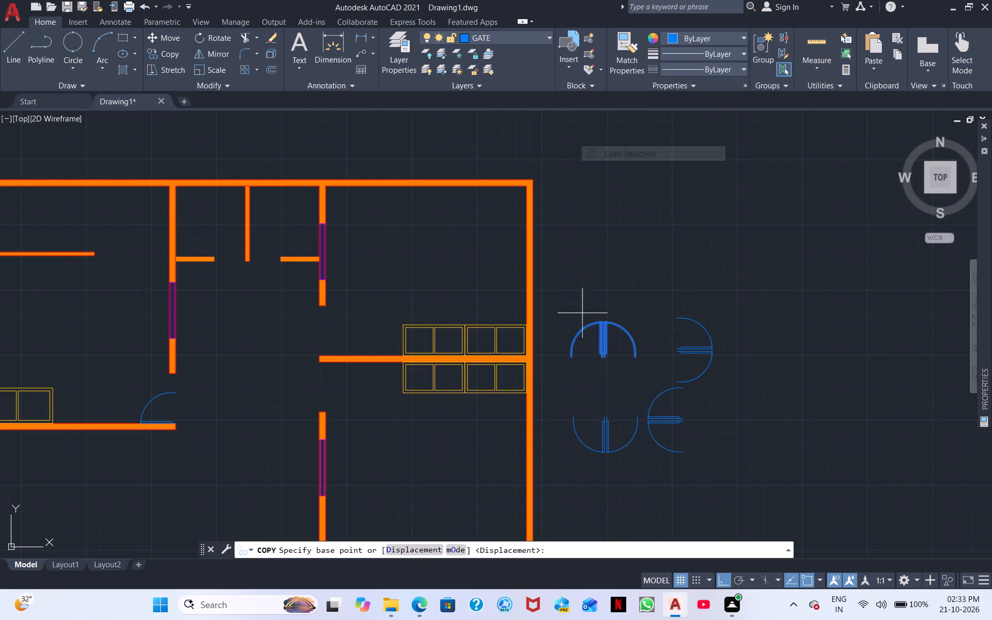
scroll(588, 360, "up", 3)
left_click(649, 355)
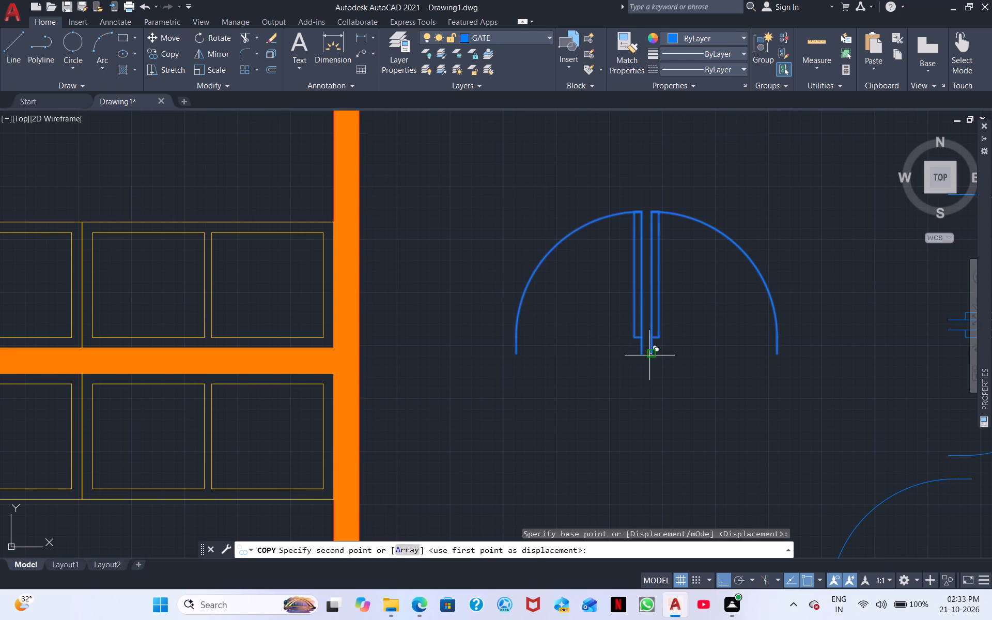
middle_click_drag(378, 362, 991, 581)
middle_click_drag(438, 383, 991, 481)
scroll(499, 421, "down", 1)
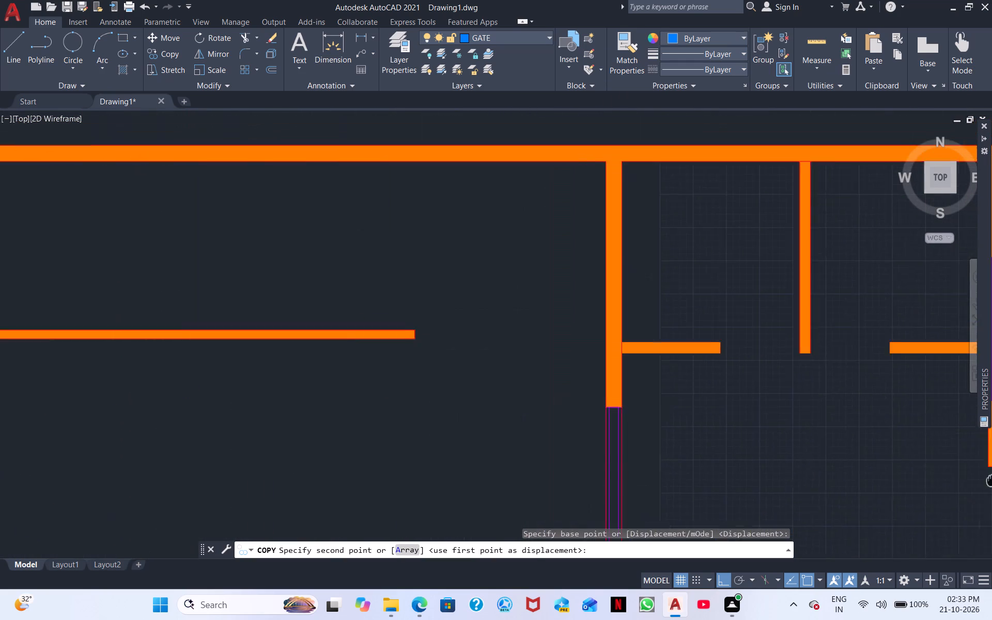
middle_click_drag(991, 481, 991, 484)
scroll(421, 372, "down", 3)
scroll(519, 392, "up", 2)
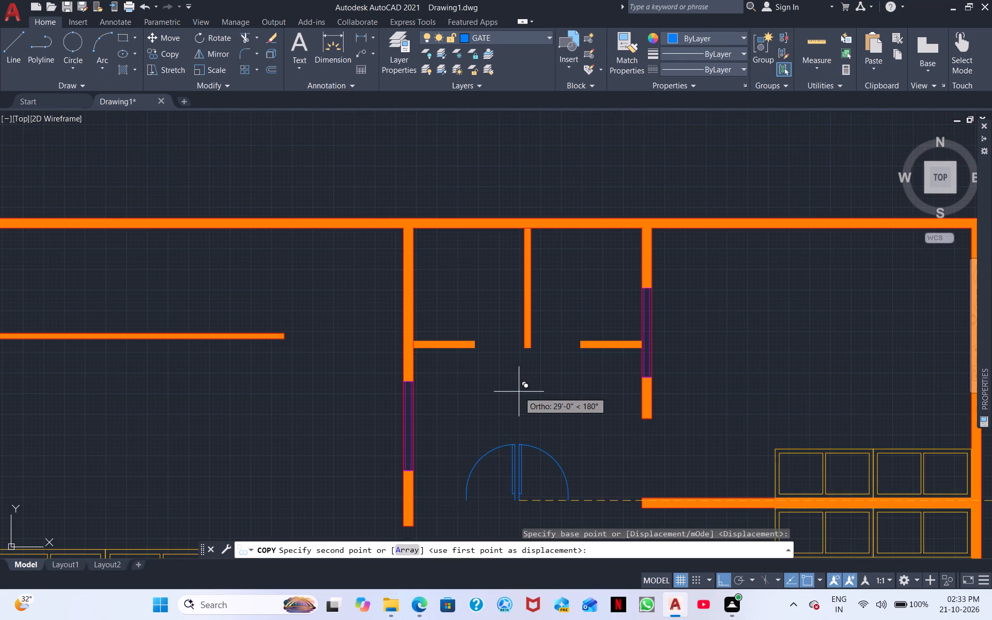
left_click(531, 347)
scroll(576, 399, "down", 1)
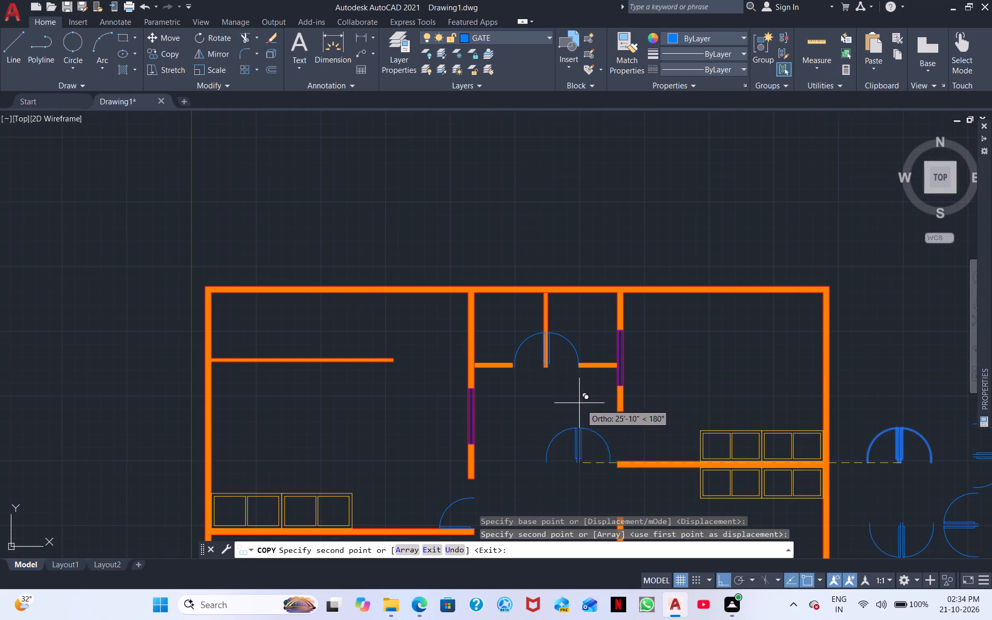
right_click(646, 398)
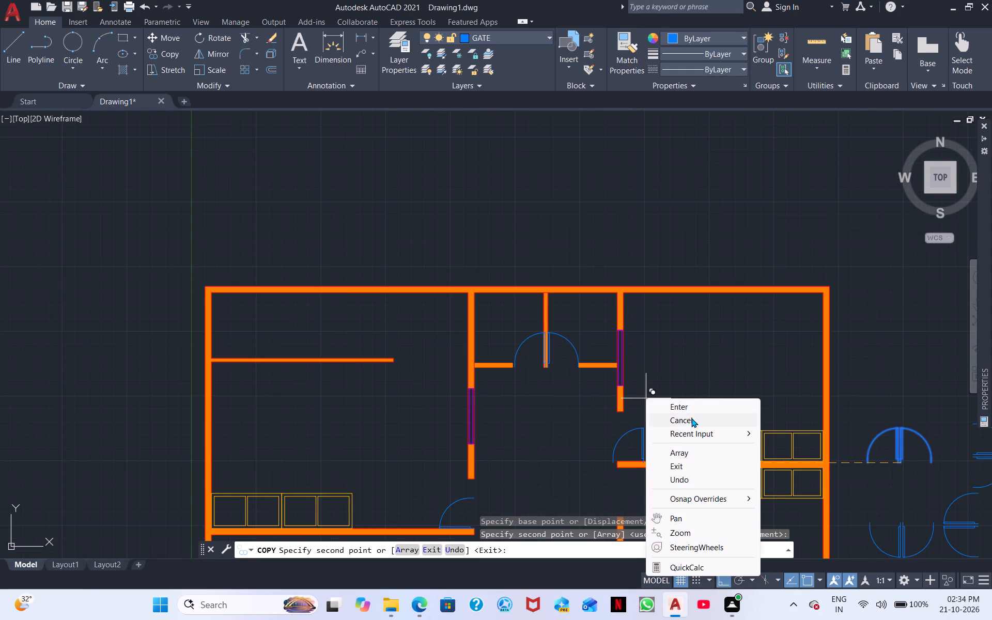
left_click(691, 418)
Move the east-pointing door pair to the west end of the partition wall between the two eastern wardrobe rooms.
middle_click_drag(668, 390, 546, 309)
middle_click_drag(536, 385, 492, 345)
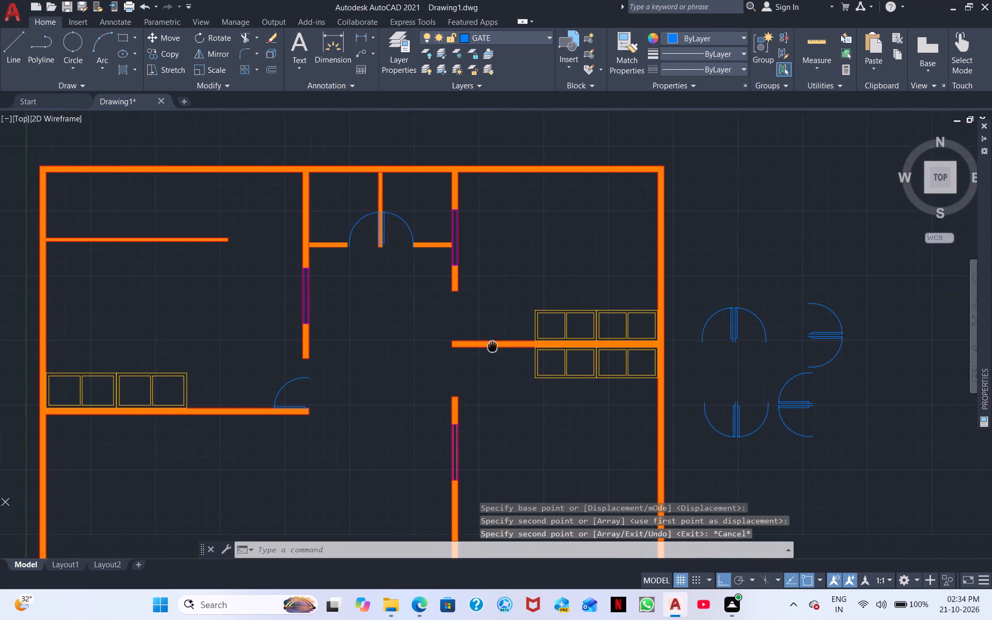
middle_click_drag(492, 345, 491, 343)
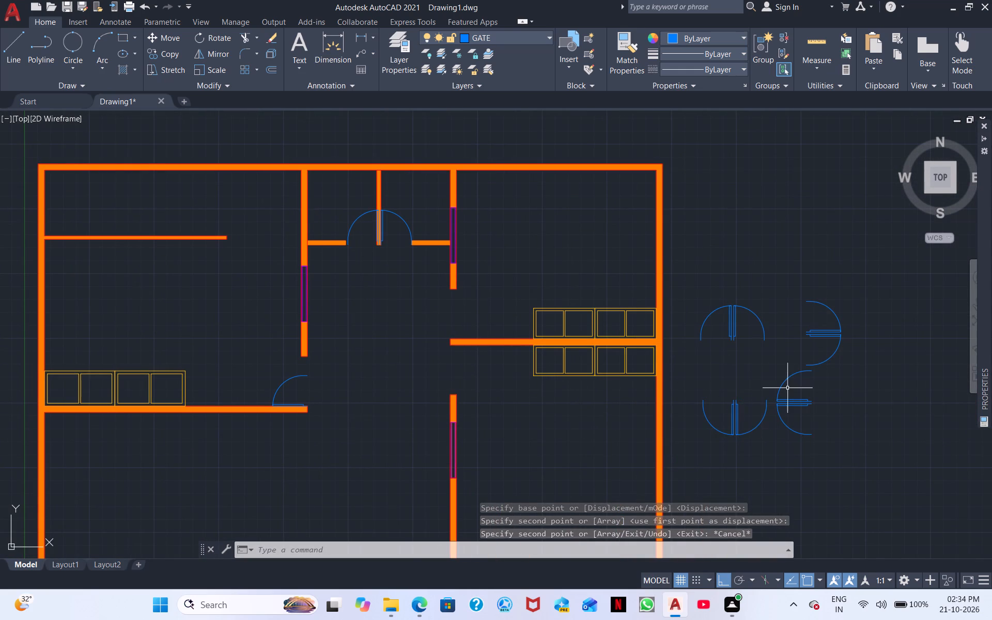
left_click(846, 358)
left_click(799, 282)
right_click(800, 286)
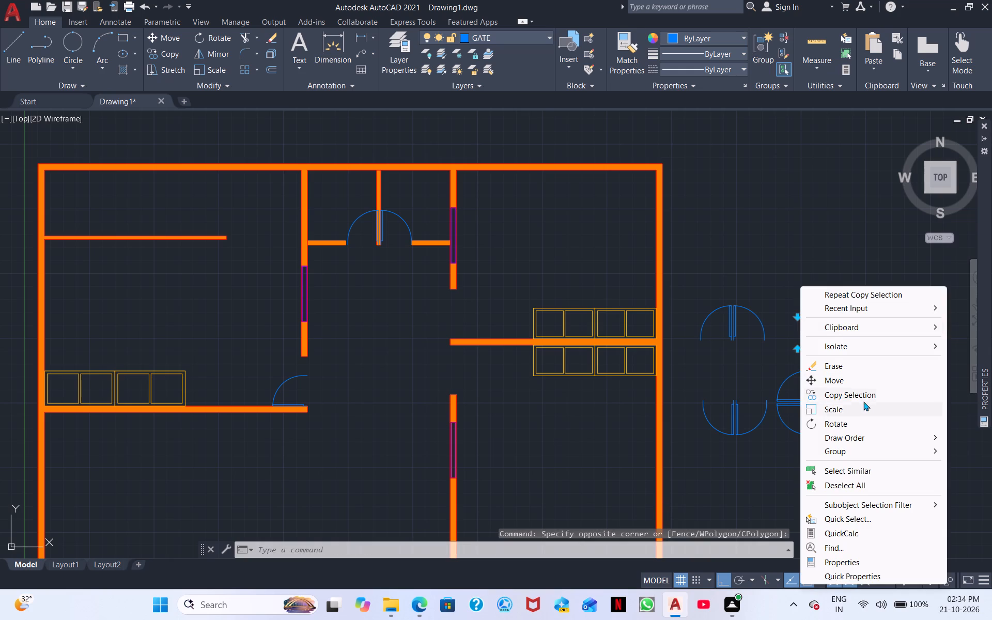
left_click(839, 377)
scroll(799, 344, "up", 3)
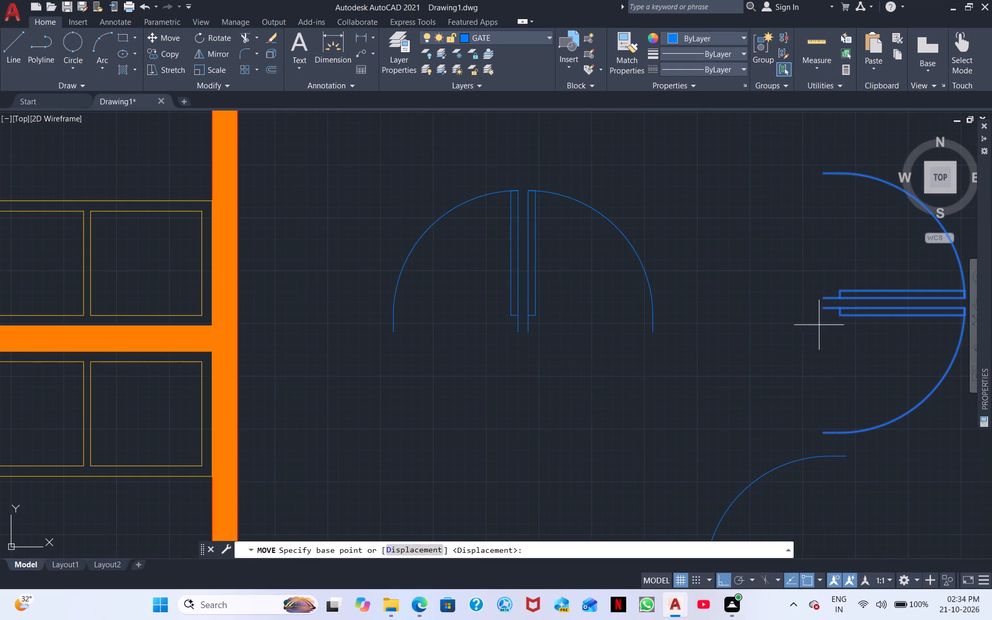
left_click(824, 312)
middle_click_drag(199, 515, 935, 531)
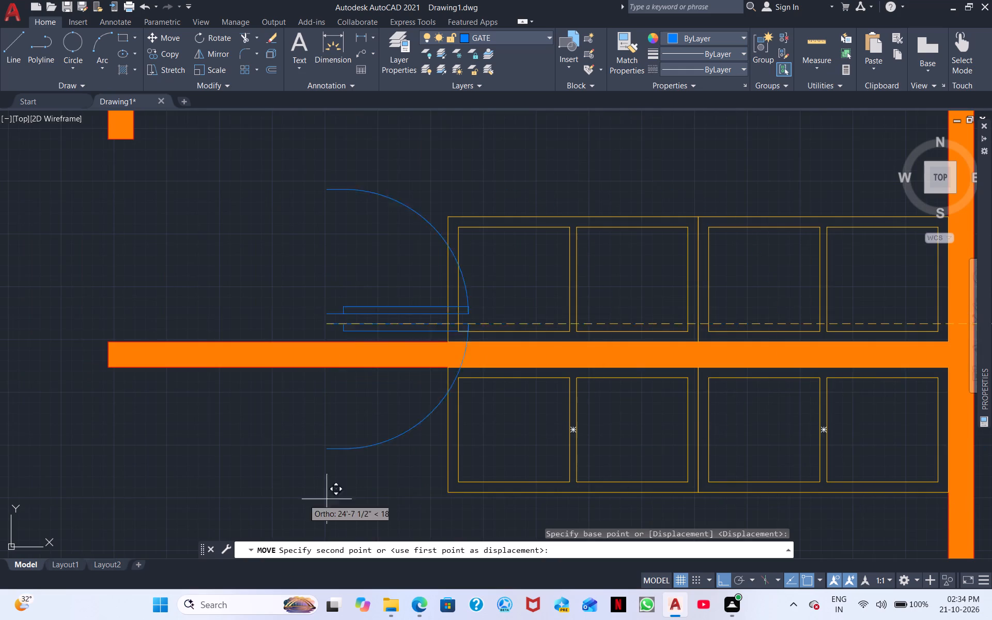
scroll(303, 499, "down", 1)
left_click(181, 416)
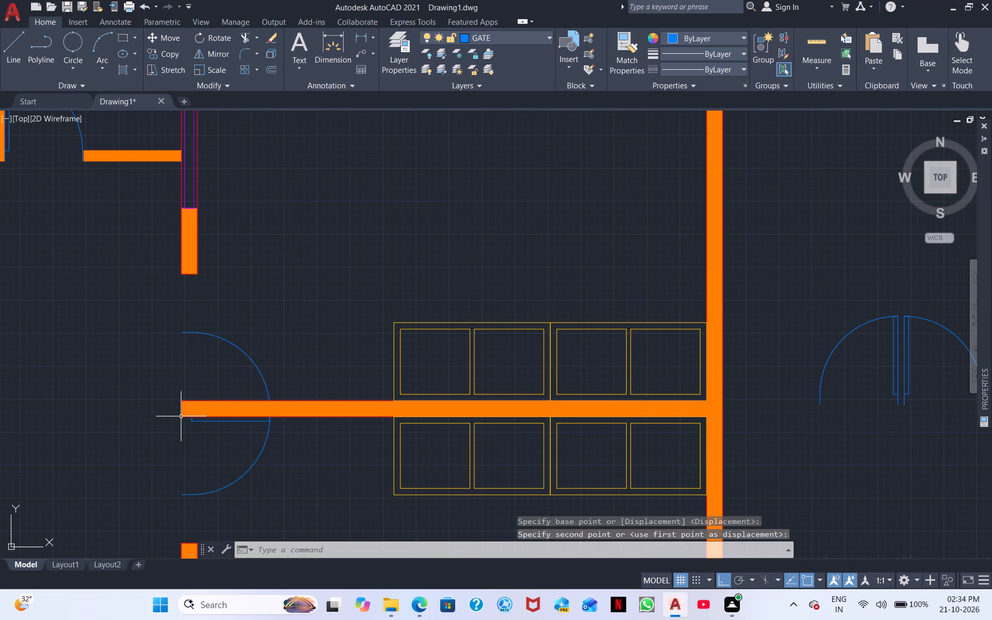
Copy the west leaf of the south-pointing door pair into the kitchen opening, hinged at the top corner of the kitchen's east wall.
scroll(175, 450, "down", 2)
middle_click_drag(222, 528, 360, 401)
scroll(389, 461, "down", 1)
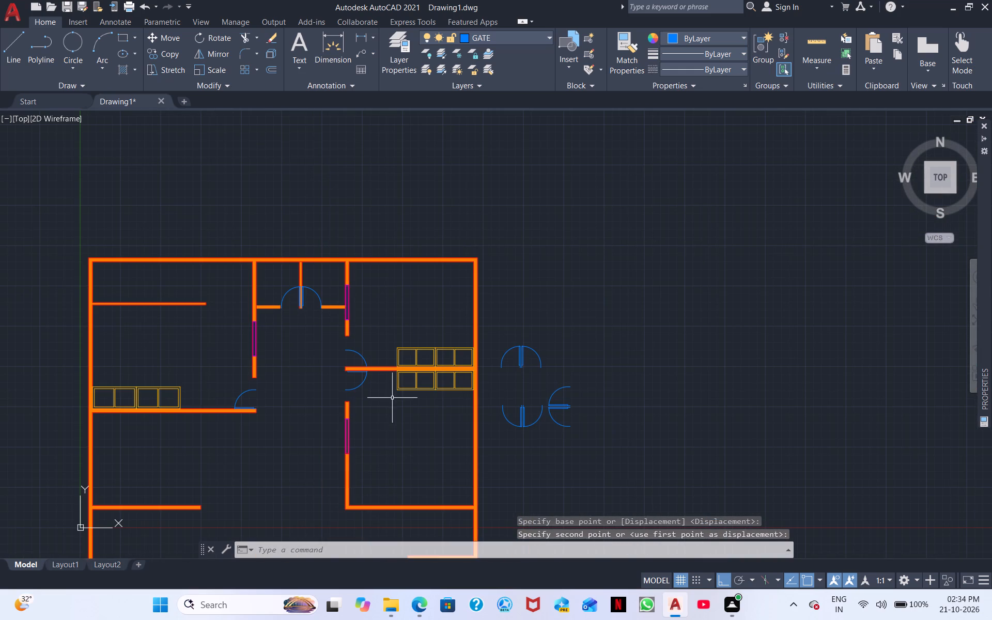
middle_click_drag(379, 438, 406, 350)
middle_click_drag(316, 503, 343, 413)
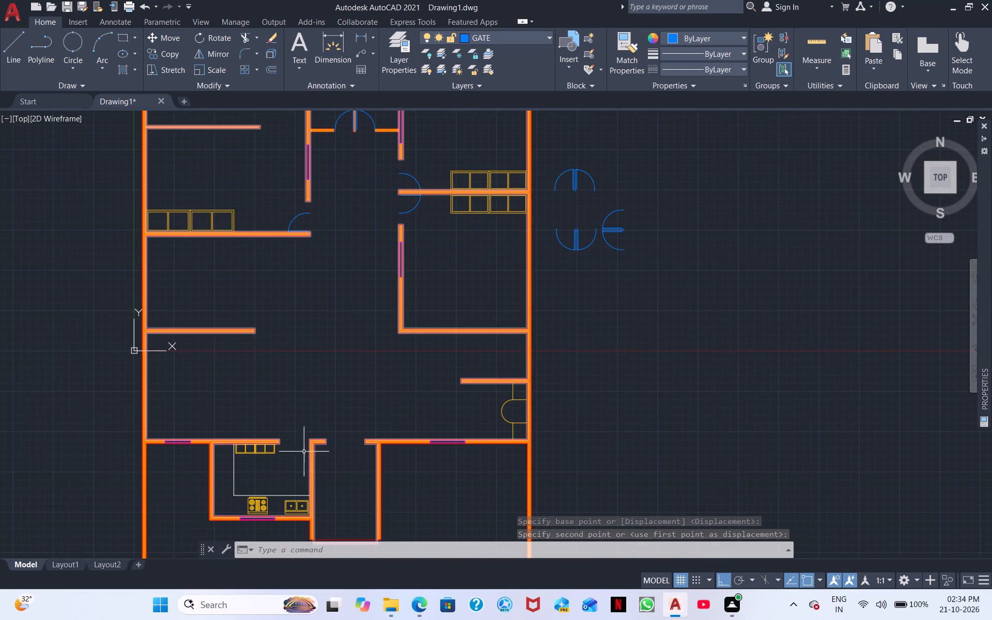
middle_click_drag(298, 462, 309, 410)
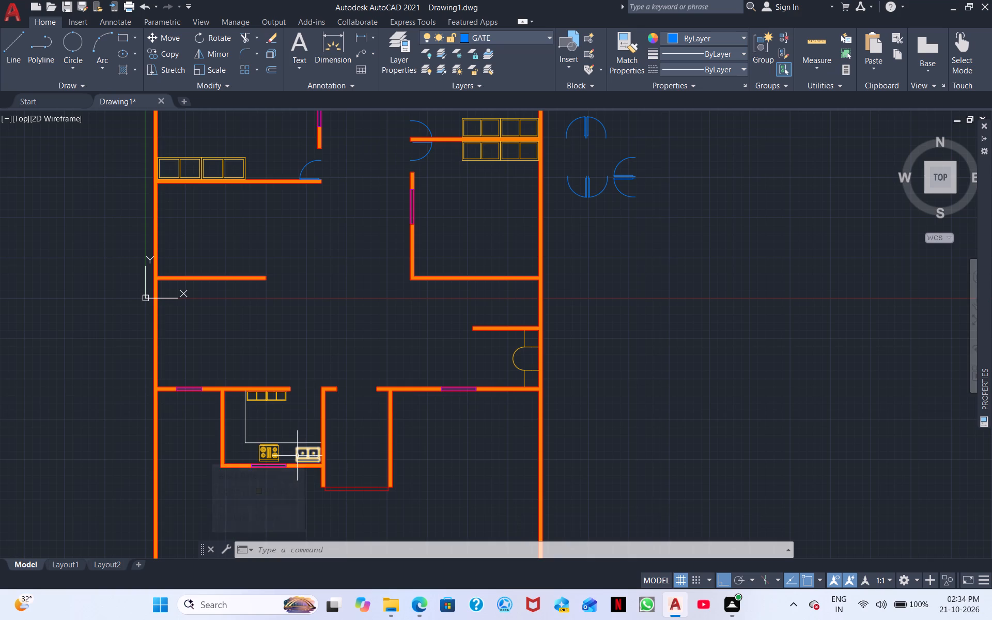
left_click(575, 192)
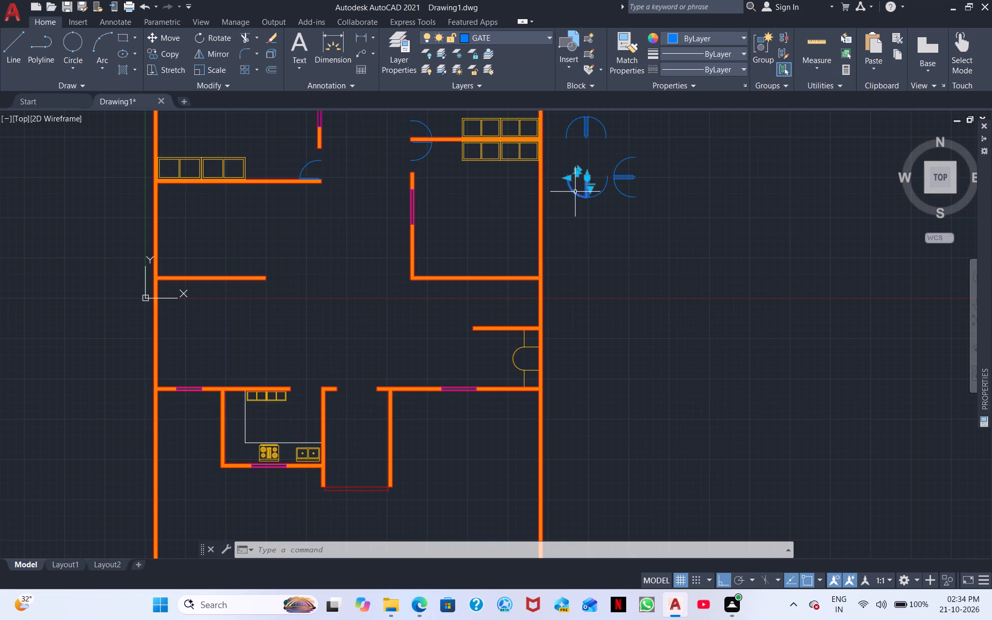
right_click(590, 281)
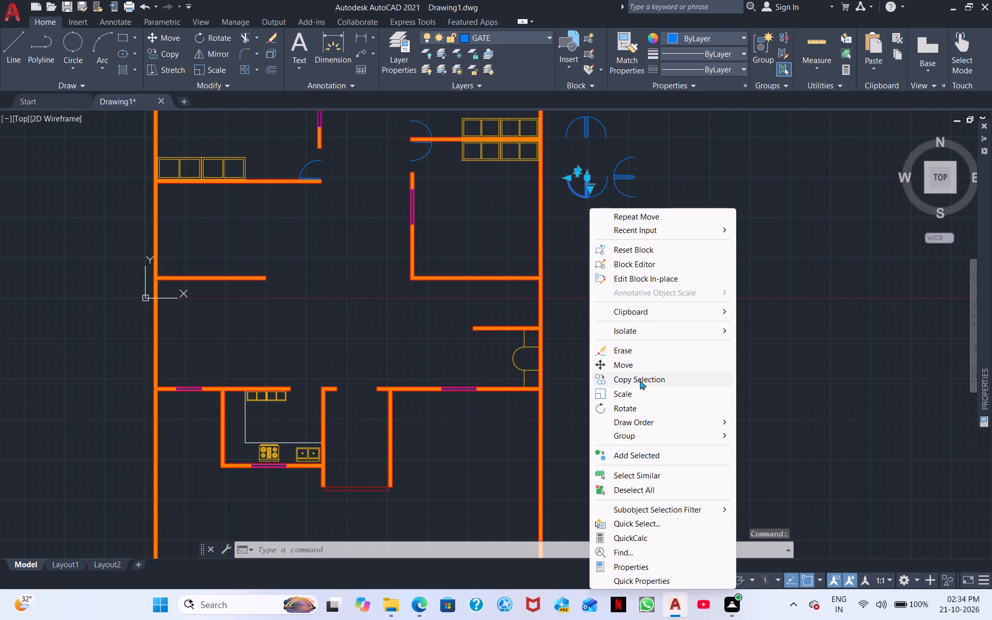
left_click(640, 380)
scroll(519, 225, "up", 3)
middle_click_drag(548, 258, 467, 619)
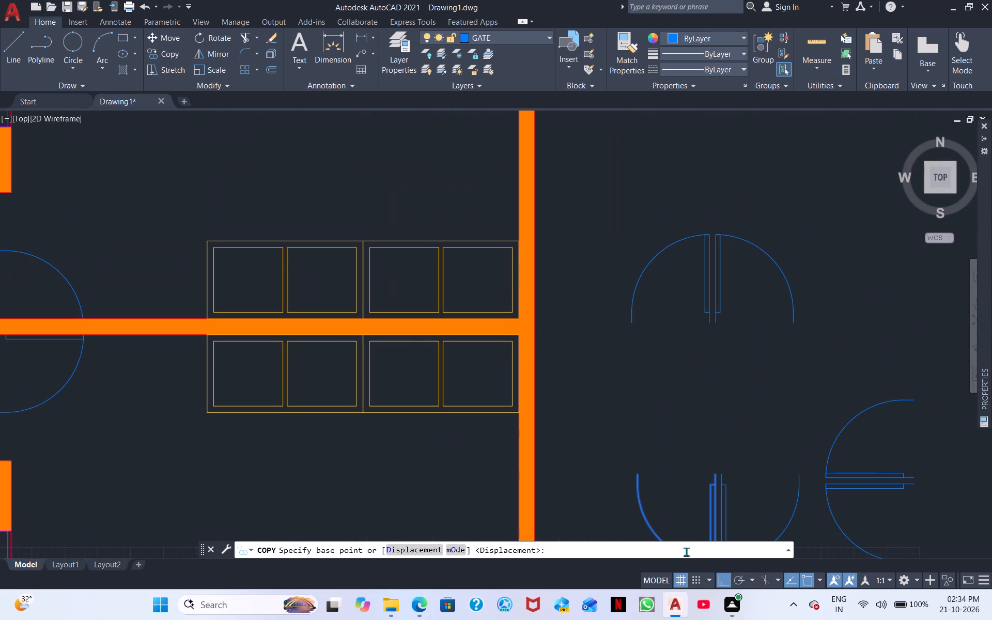
left_click(713, 477)
middle_click_drag(324, 553, 359, 501)
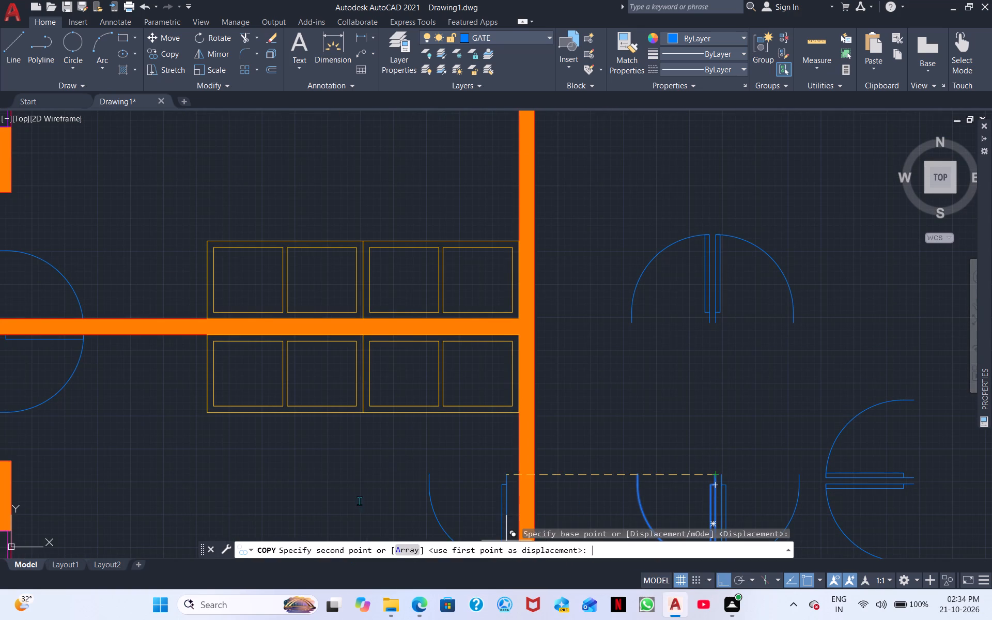
middle_click_drag(359, 501, 530, 329)
scroll(530, 329, "down", 2)
middle_click_drag(393, 499, 569, 305)
middle_click(220, 473)
scroll(220, 473, "down", 2)
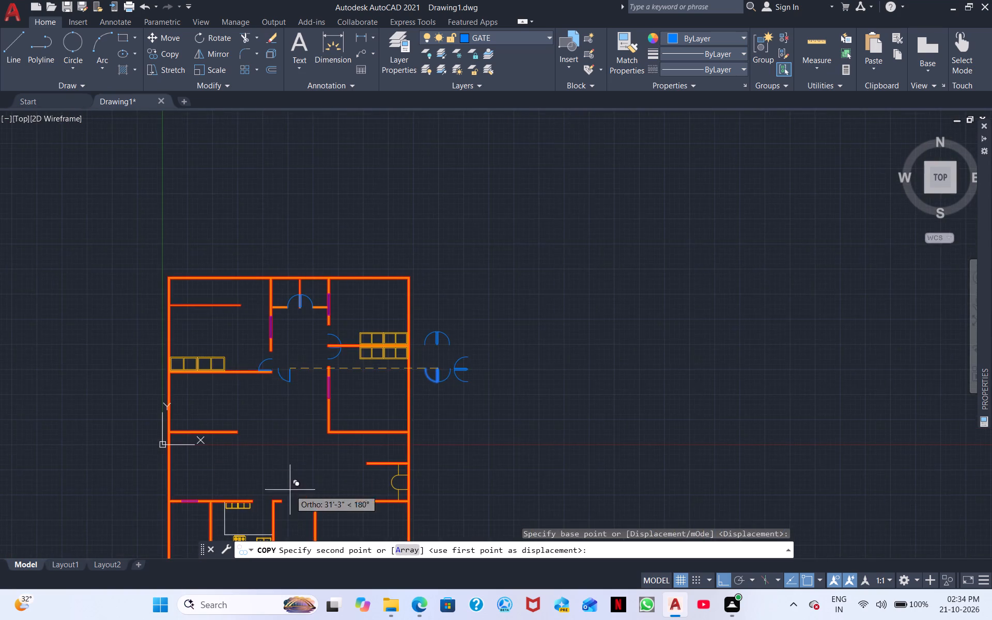
middle_click_drag(295, 503, 322, 347)
scroll(299, 350, "up", 3)
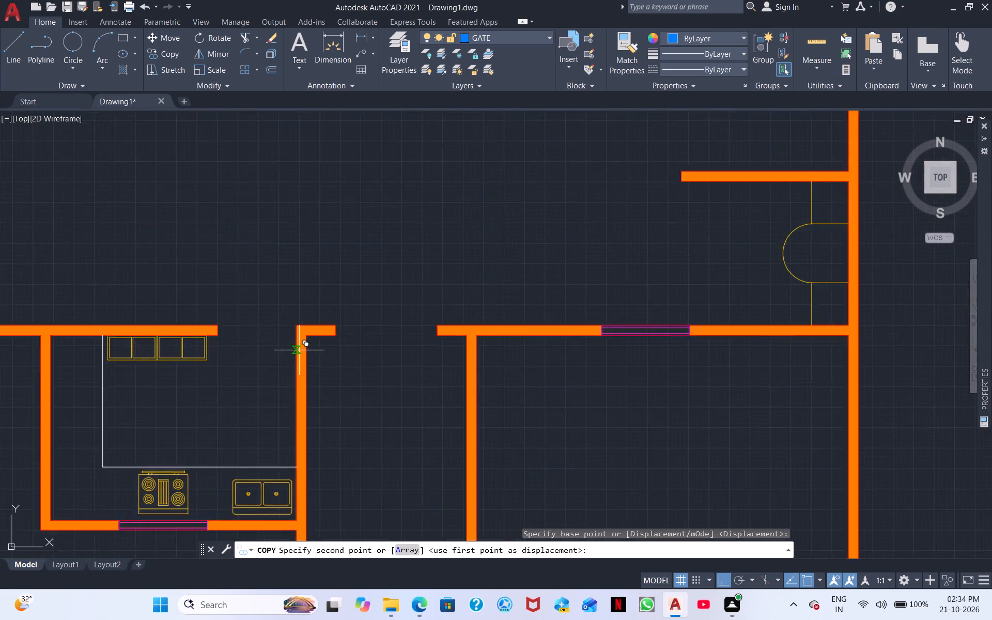
scroll(299, 350, "up", 1)
left_click(294, 311)
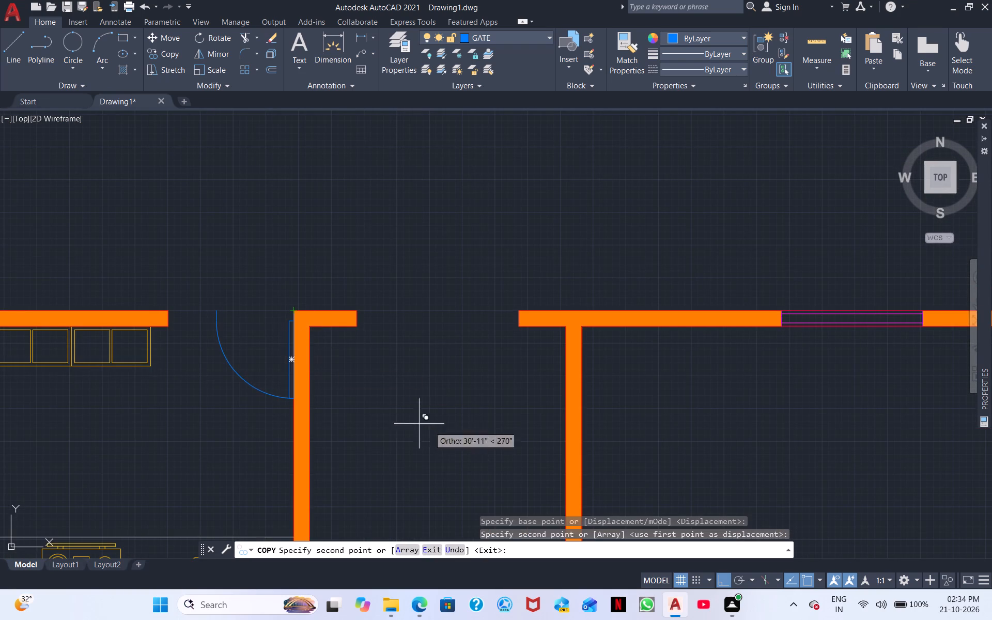
right_click(470, 409)
left_click(488, 428)
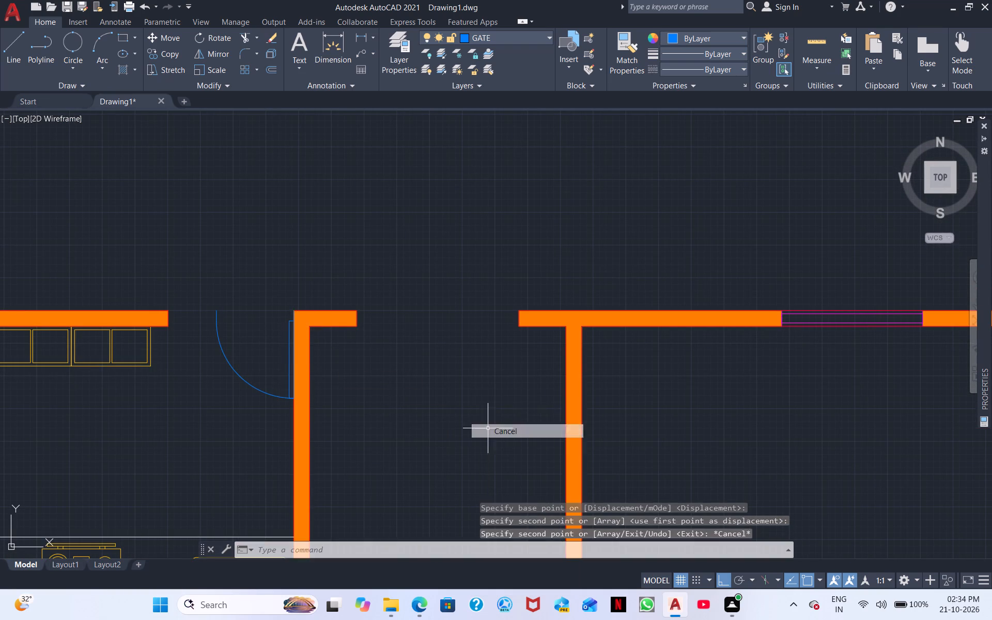
scroll(535, 429, "down", 2)
middle_click_drag(591, 444, 489, 315)
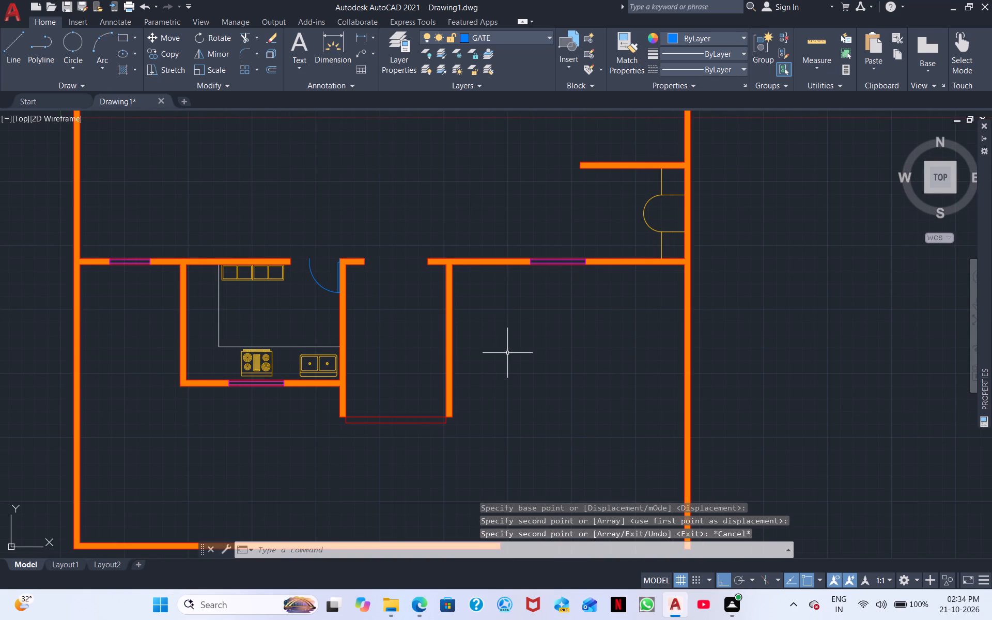
Move the east leaf of the north-pointing spare door pair into the clear space east of the other door blocks.
middle_click_drag(528, 335, 110, 500)
middle_click_drag(379, 343, 540, 596)
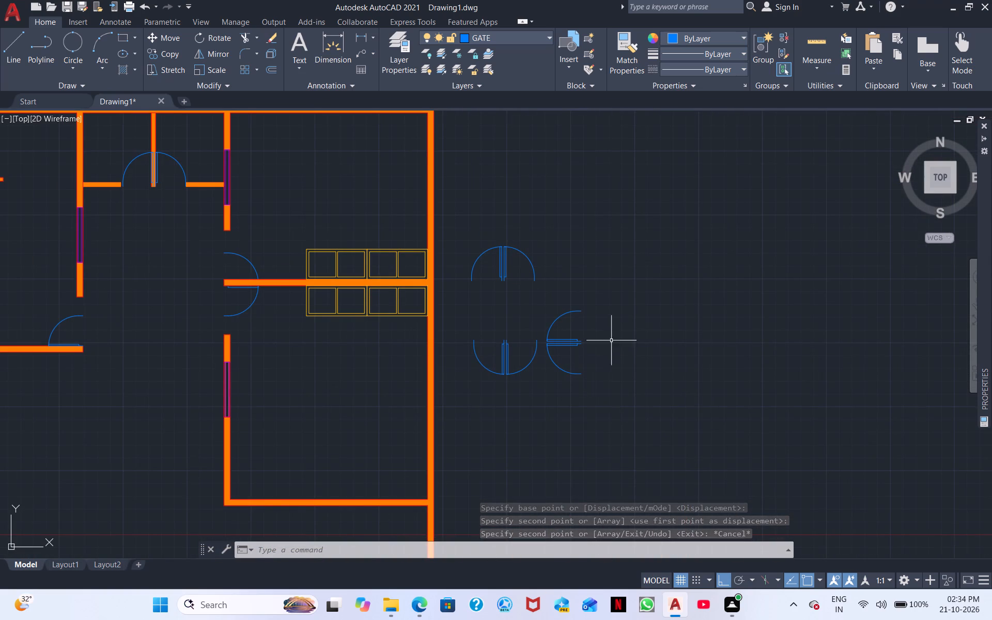
left_click(506, 251)
right_click(572, 304)
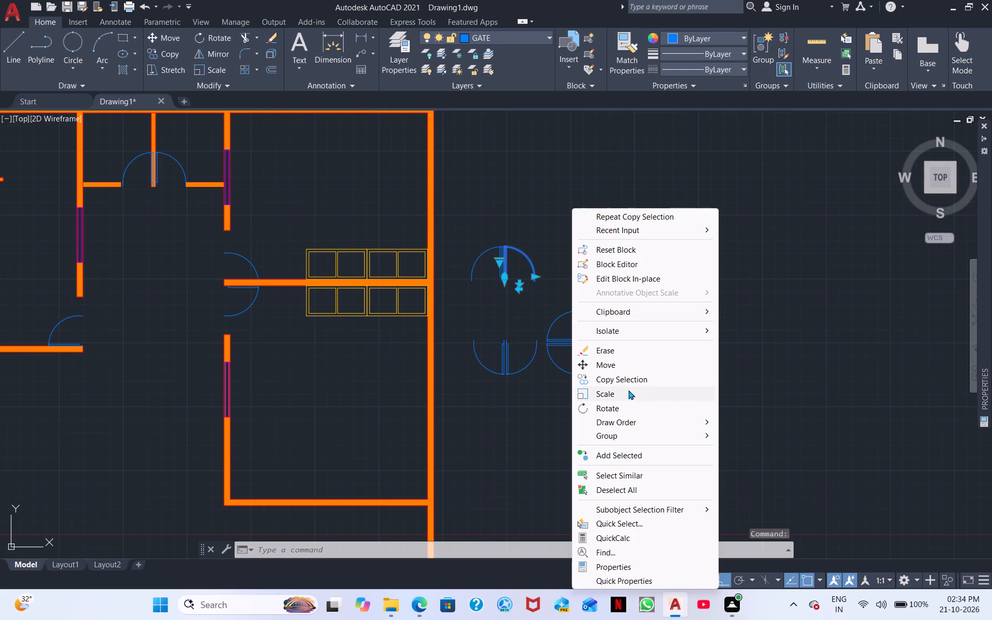
left_click(609, 369)
scroll(444, 318, "up", 2)
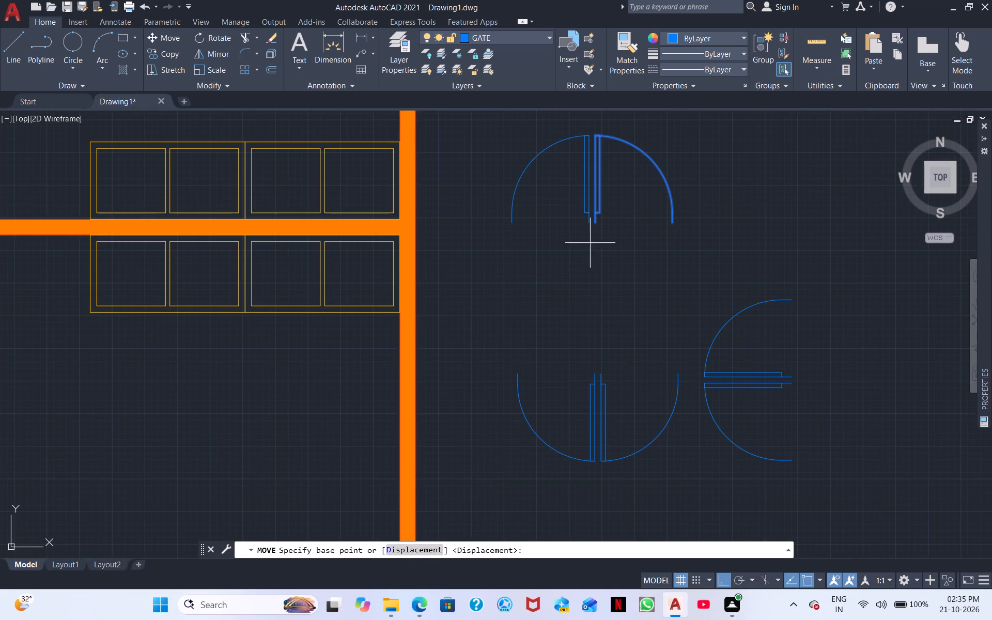
left_click(601, 224)
middle_click_drag(847, 246, 274, 361)
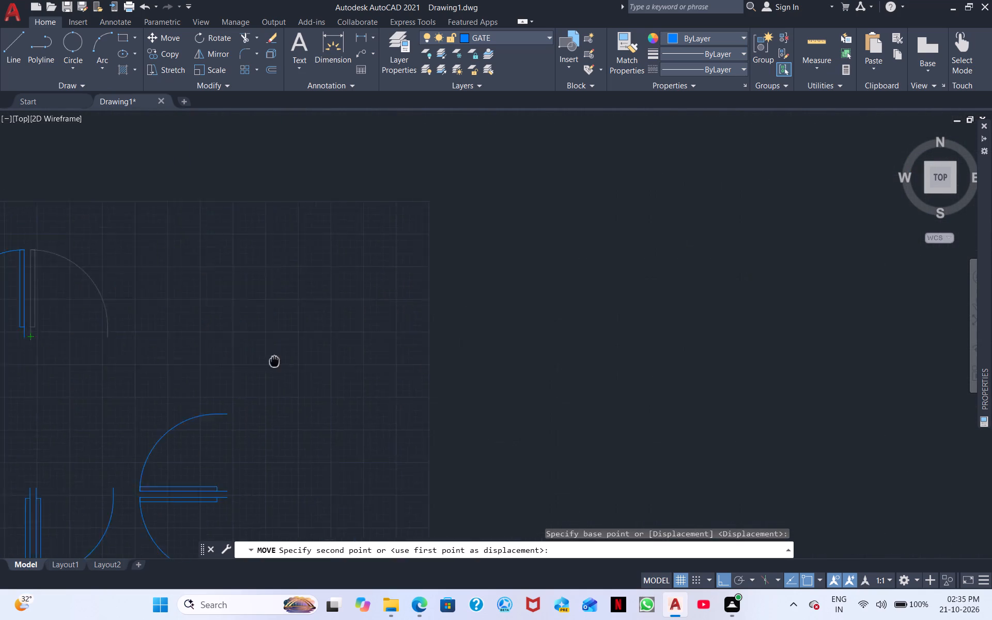
middle_click_drag(274, 361, 229, 370)
left_click(425, 358)
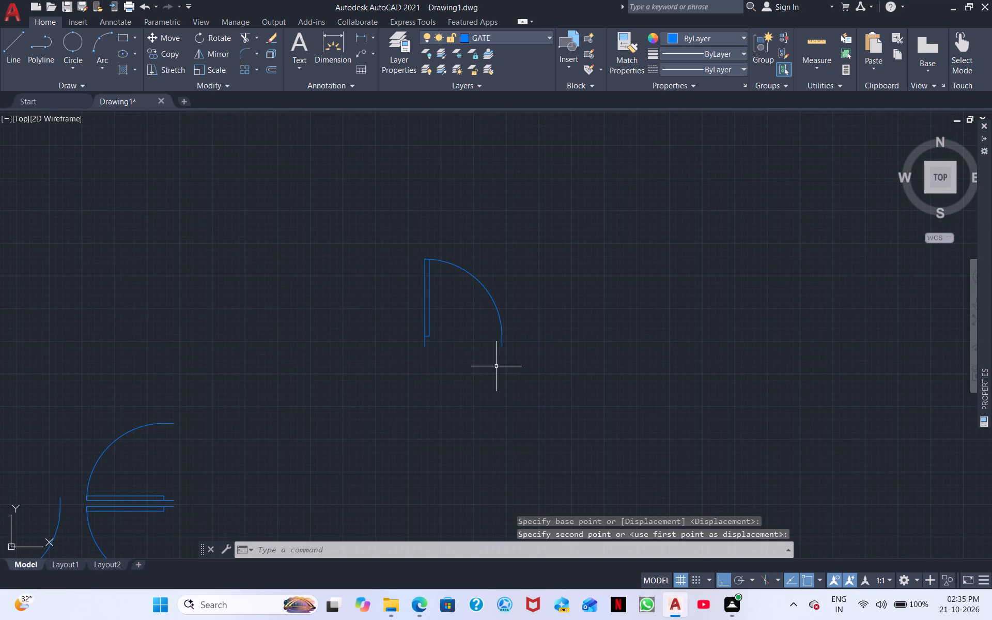
Mirror the separated door leaf about a vertical line through its arc's free end, keeping the original, to form a double door.
left_click(502, 329)
right_click(517, 328)
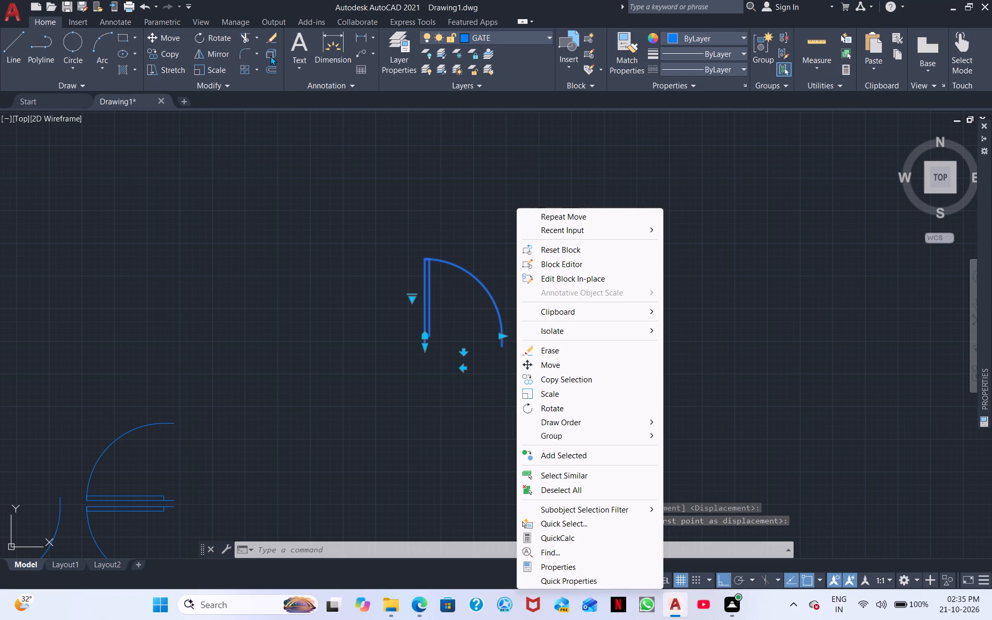
left_click(214, 56)
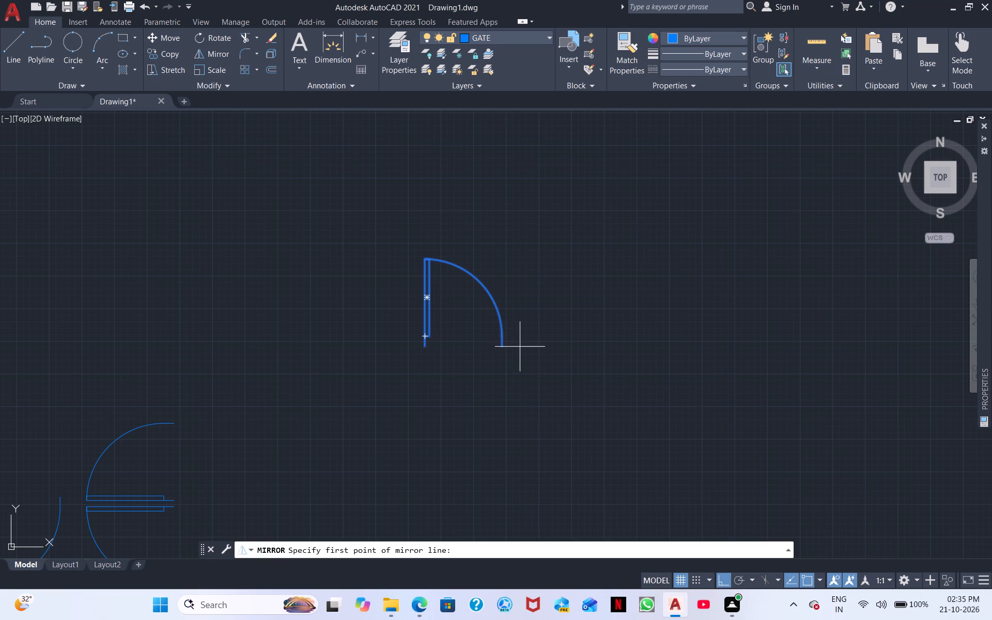
left_click(500, 346)
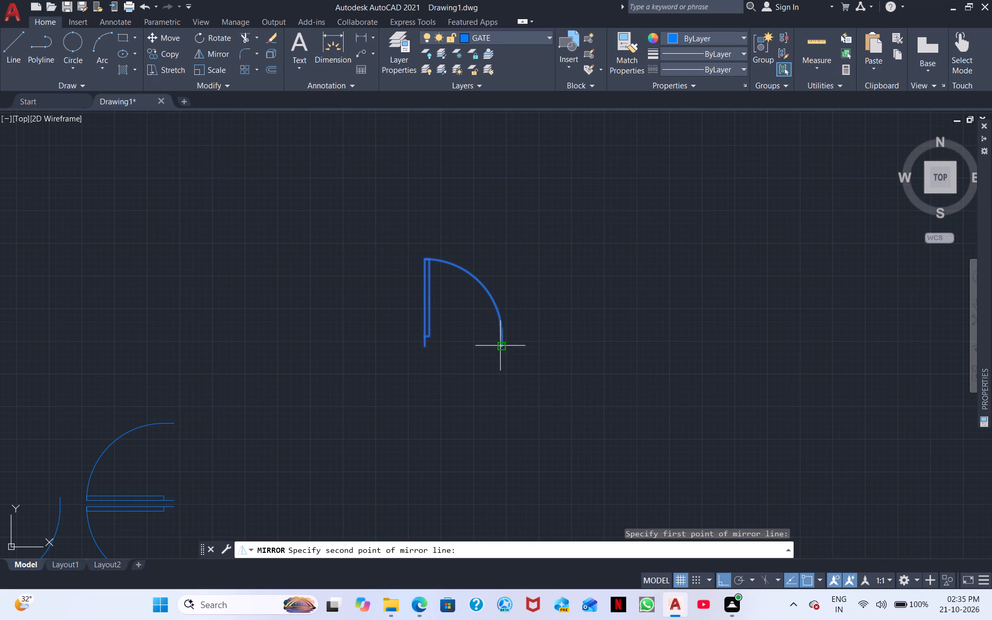
left_click(501, 275)
right_click(532, 334)
left_click(562, 342)
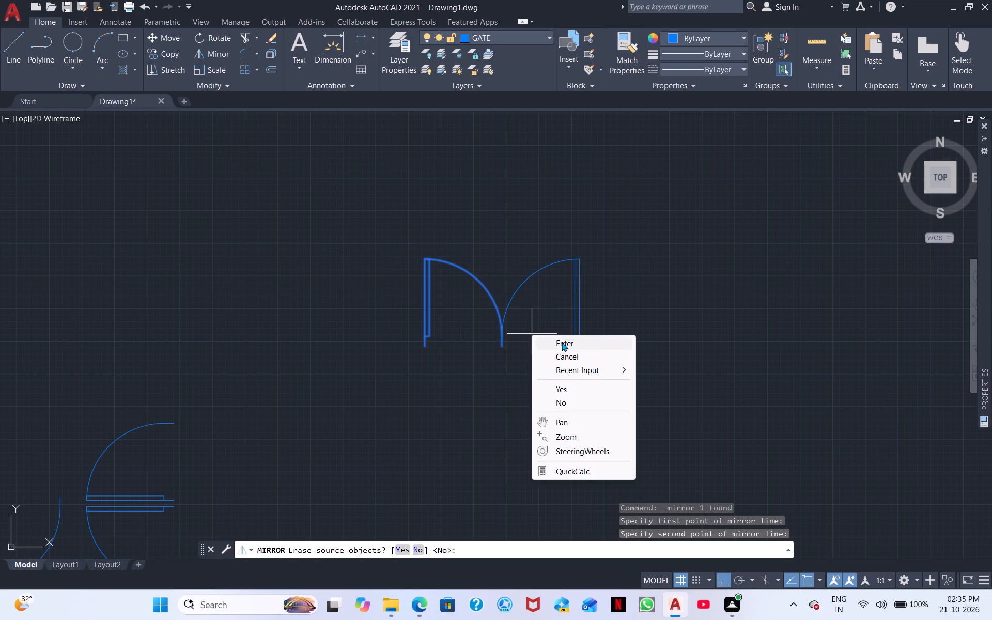
Move both leaves of the double door into the opening at the passage's north end, with its east base on the opening's lower east corner.
left_click(586, 351)
left_click(563, 342)
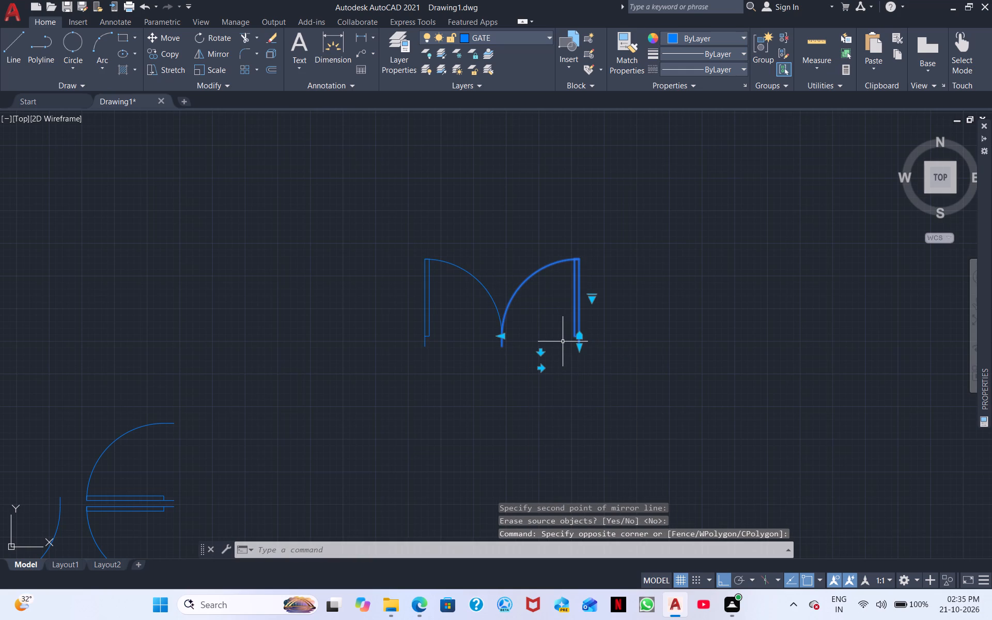
left_click(509, 352)
left_click(473, 322)
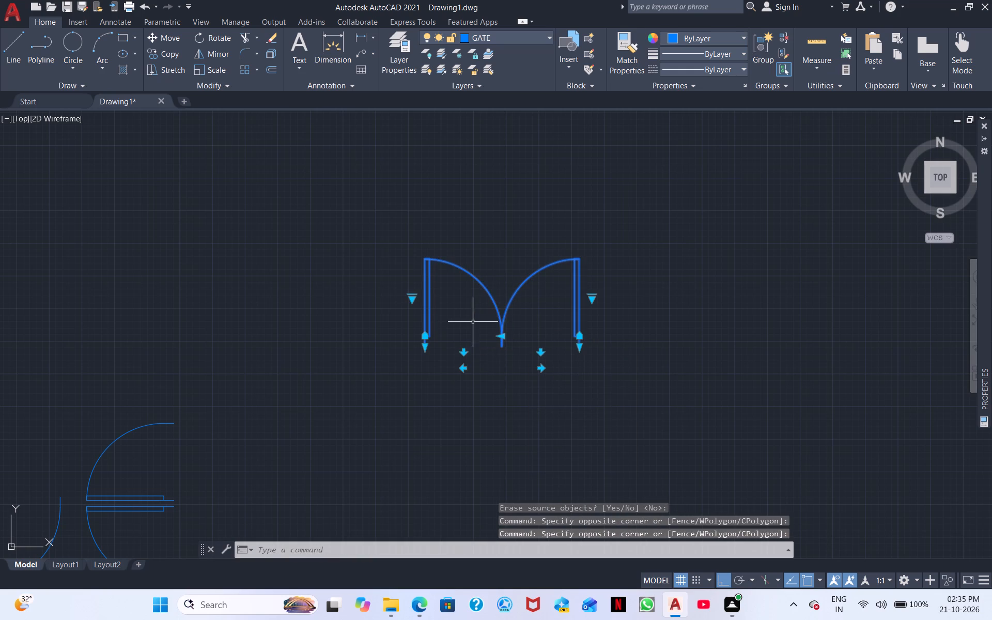
right_click(476, 380)
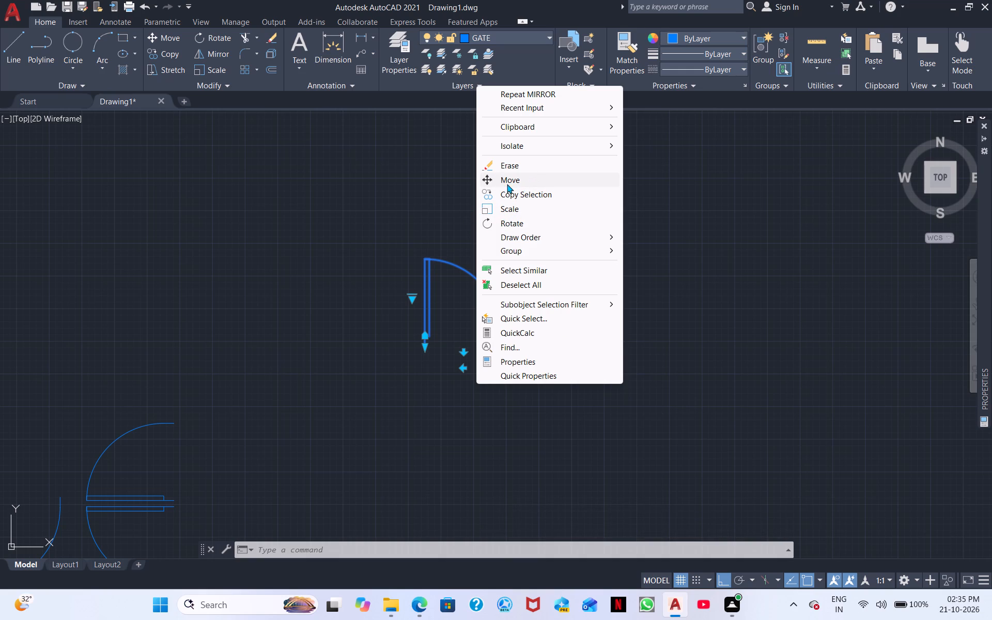
left_click(507, 184)
left_click(584, 348)
middle_click_drag(375, 464, 610, 359)
scroll(561, 429, "down", 2)
middle_click_drag(221, 487, 637, 390)
scroll(521, 453, "down", 1)
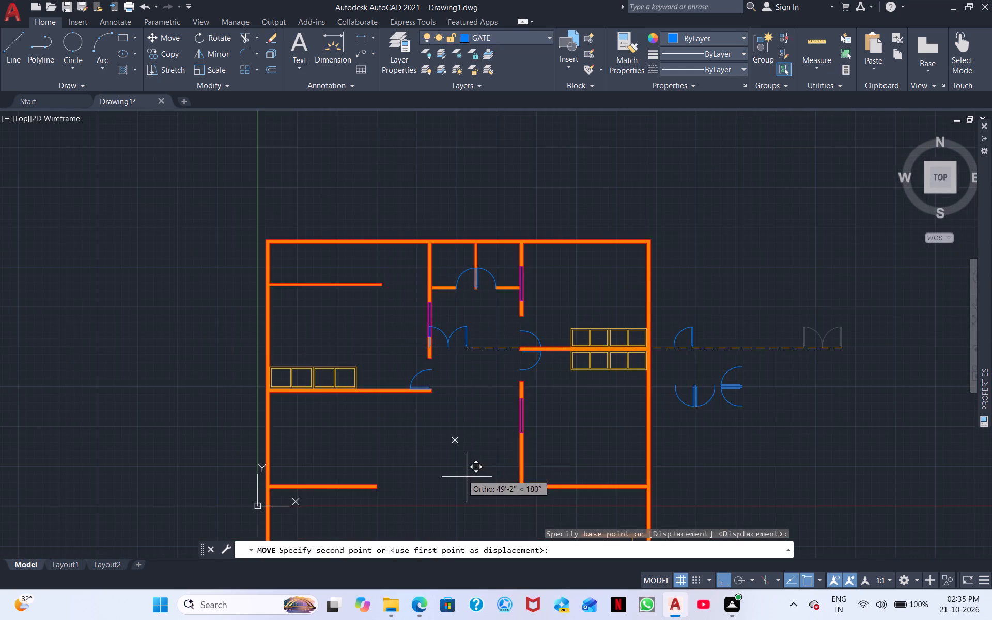
middle_click_drag(460, 473, 423, 324)
middle_click_drag(435, 481, 422, 381)
scroll(410, 361, "up", 2)
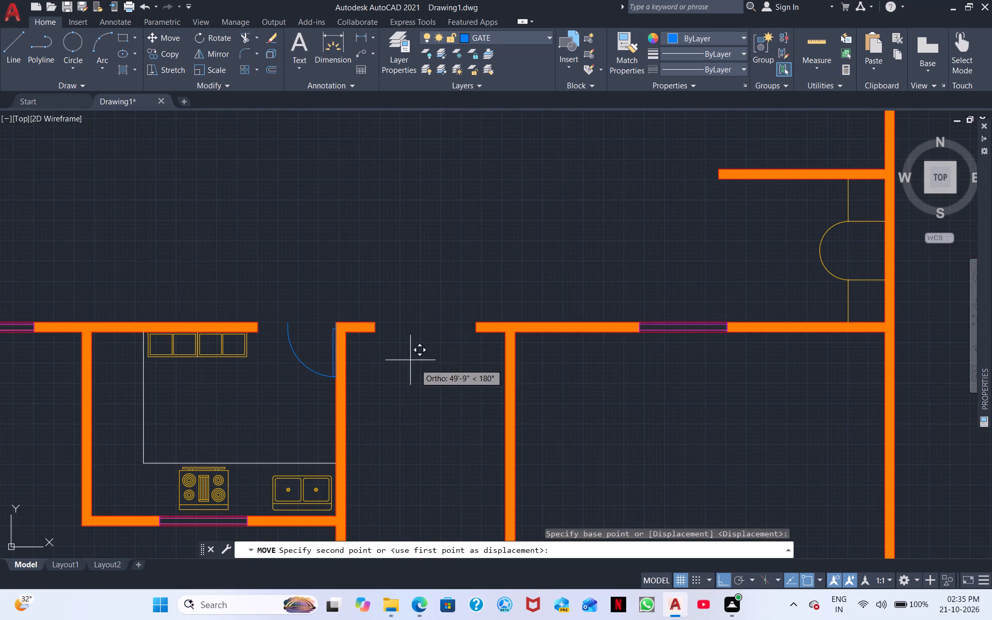
left_click(474, 332)
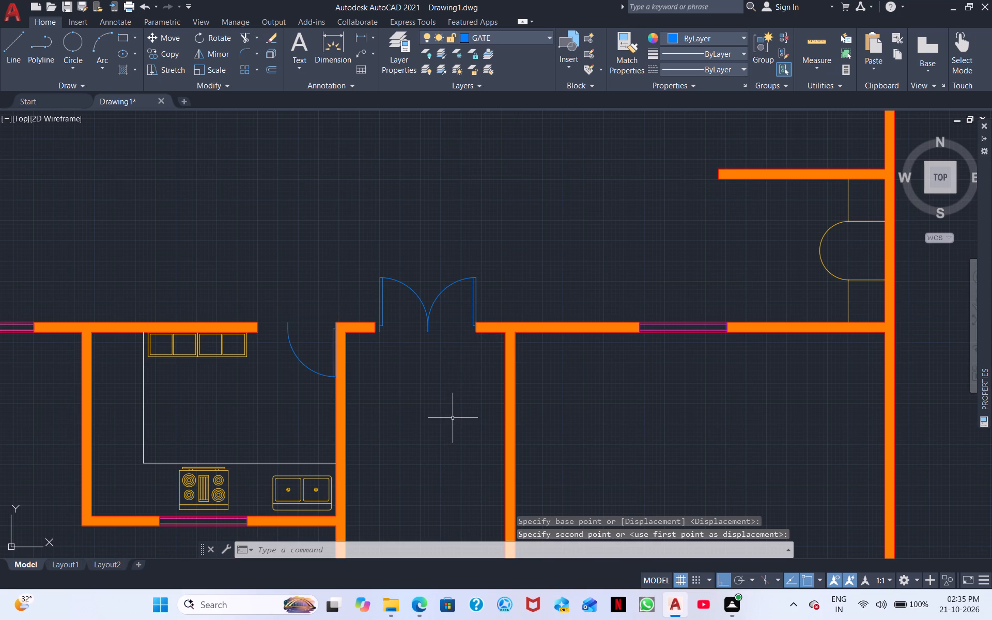
Draw a line across the gate opening from the south wall's lower end corner to the east wall's outer lower corner.
middle_click_drag(453, 418, 435, 441)
middle_click_drag(634, 460, 634, 459)
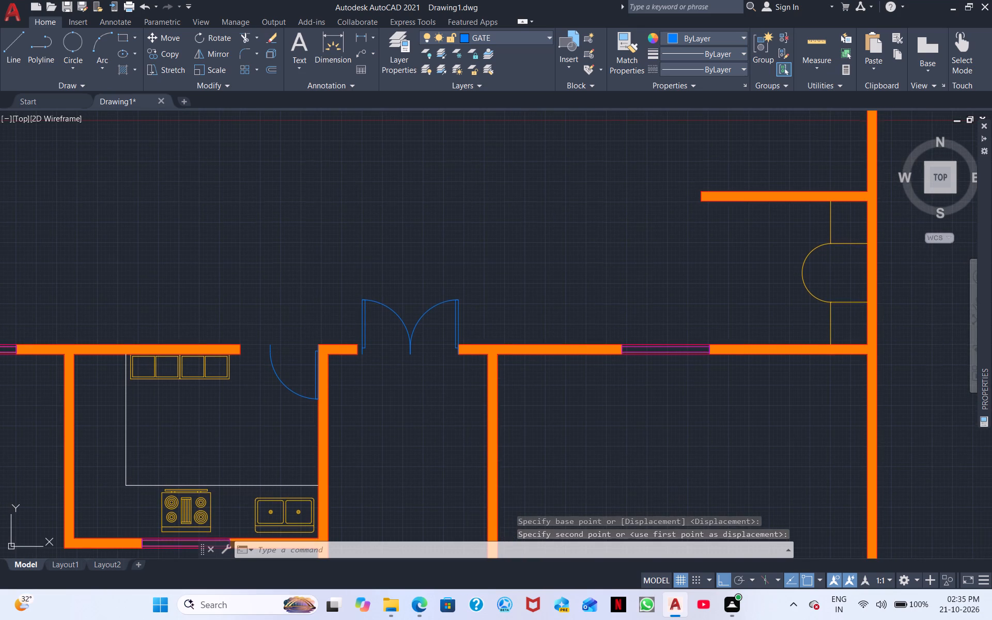
middle_click_drag(634, 459, 450, 413)
middle_click_drag(439, 443, 428, 286)
middle_click_drag(383, 450, 376, 331)
middle_click_drag(349, 334, 327, 273)
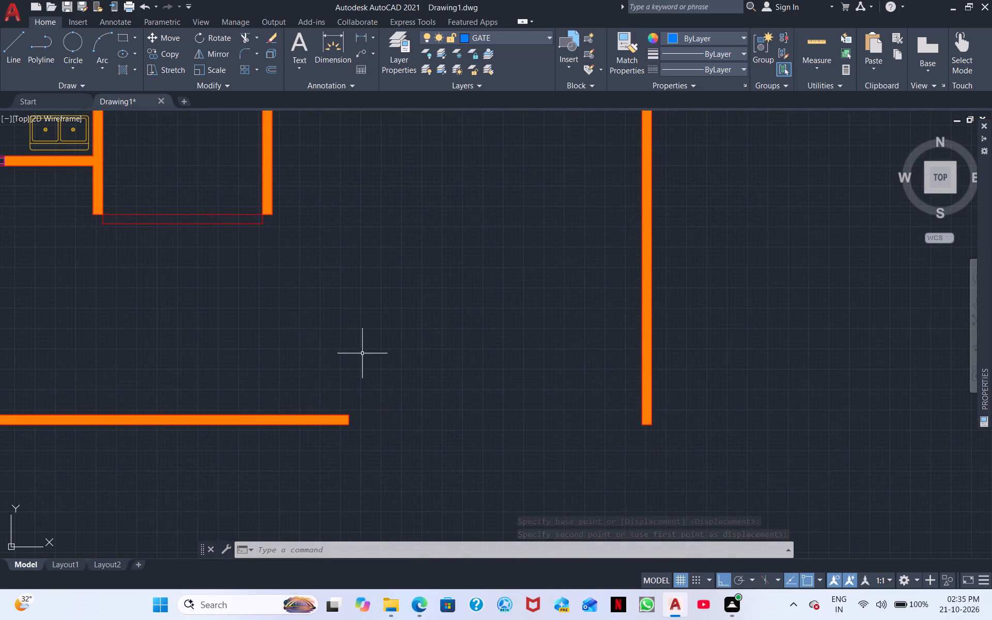
left_click(21, 53)
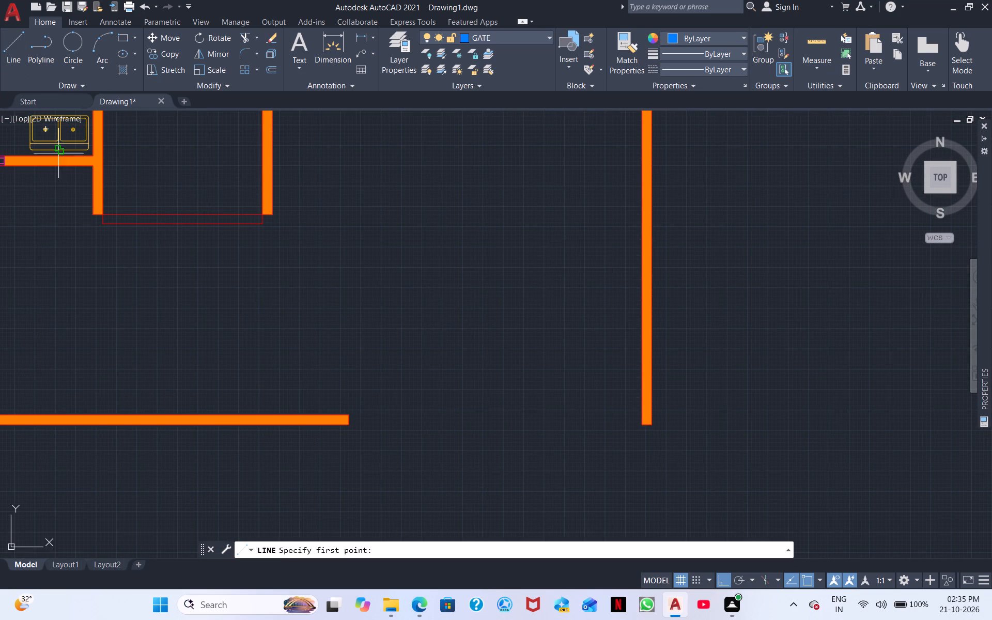
middle_click_drag(348, 527, 309, 466)
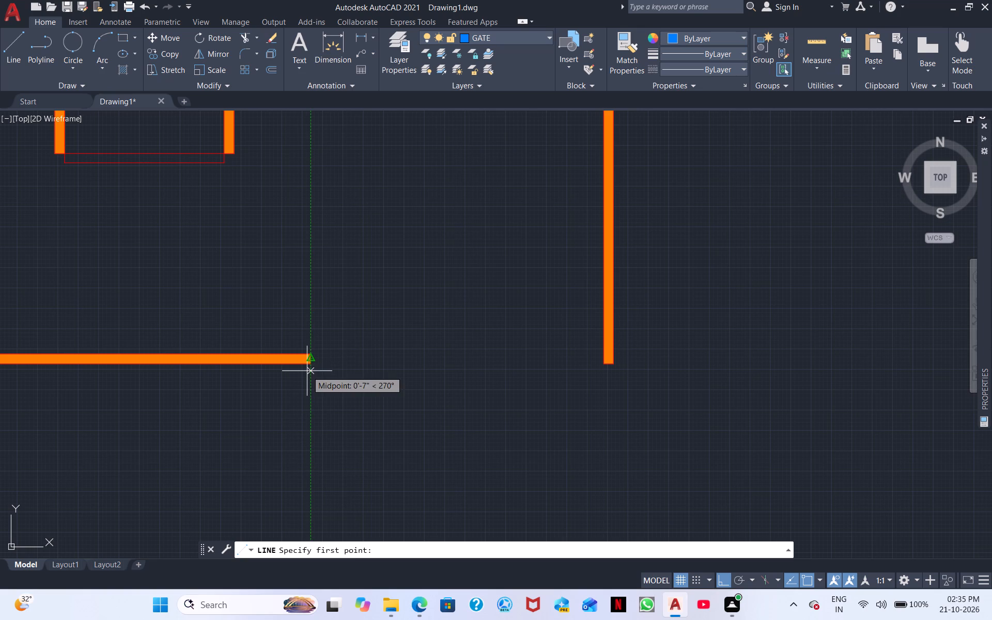
scroll(285, 366, "up", 3)
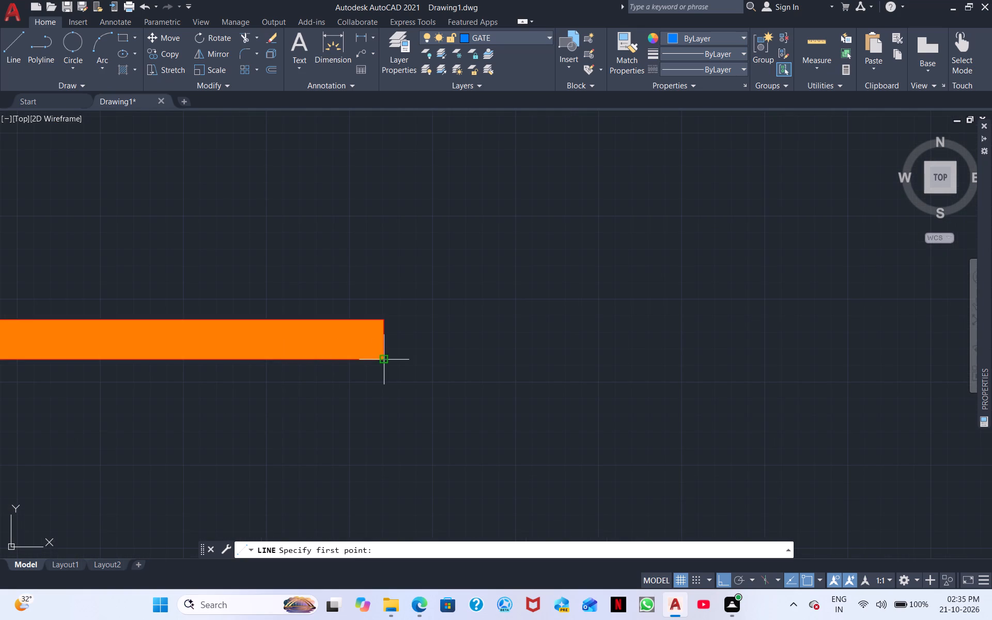
left_click(383, 359)
middle_click_drag(681, 426, 0, 446)
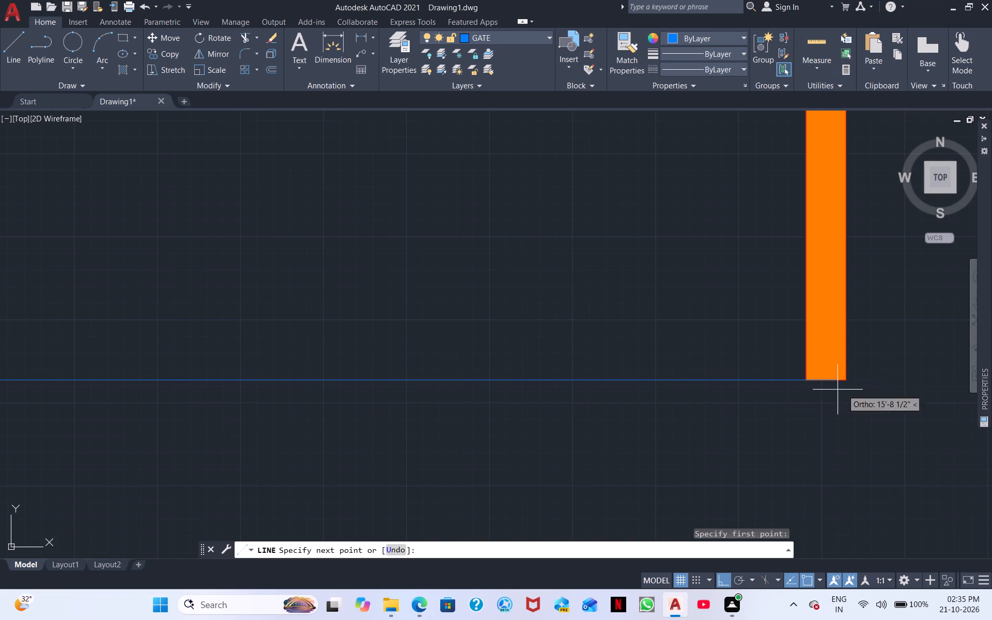
left_click(845, 377)
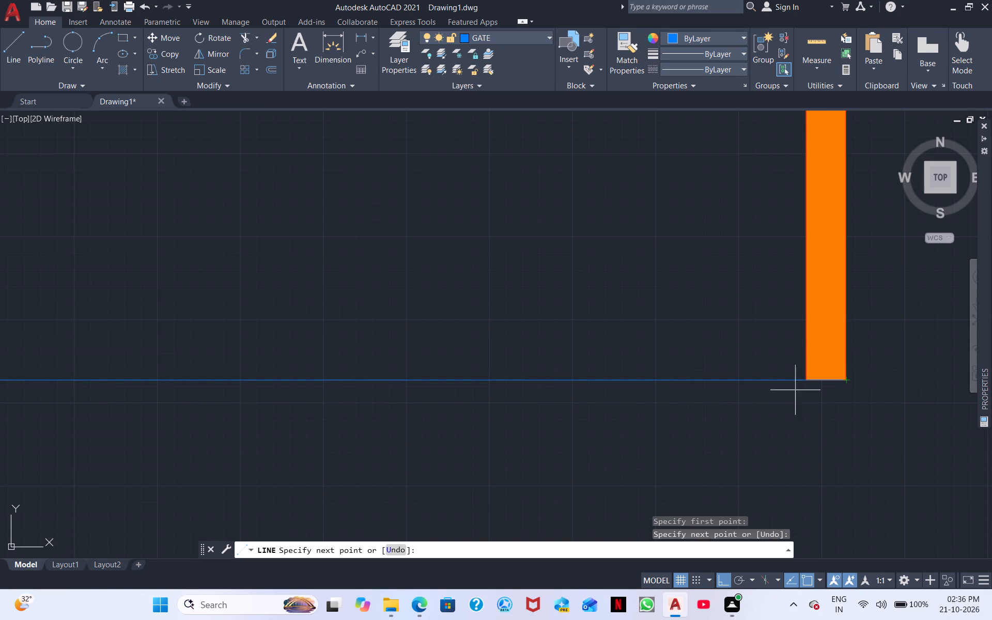
key("Escape")
Draw two crossing diagonal lines through the gate opening, joining opposite corners of the south wall's end and the east wall's inner face.
middle_click_drag(199, 432, 441, 437)
scroll(26, 384, "down", 1)
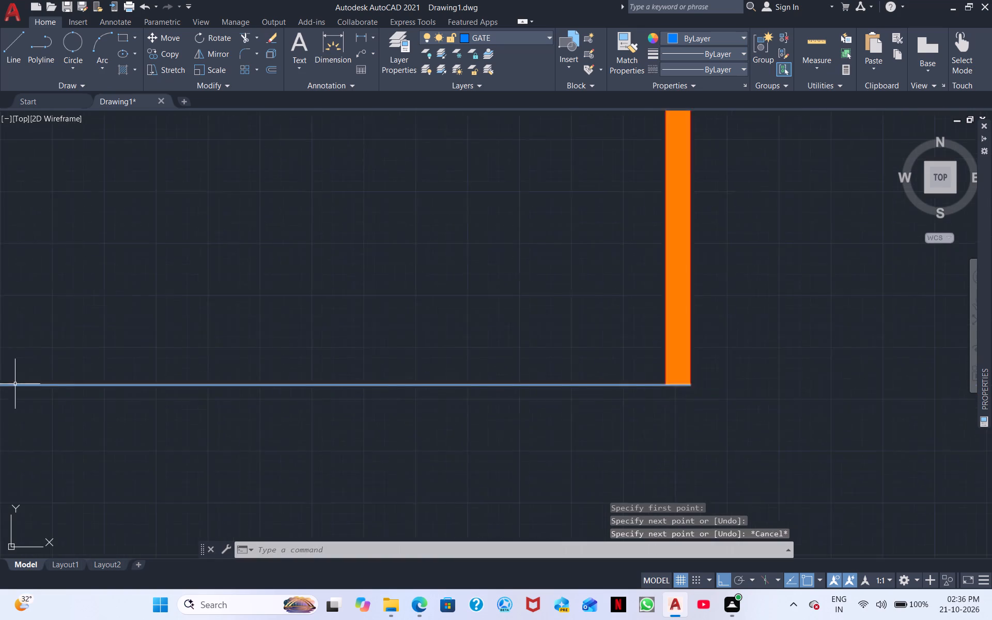
scroll(15, 384, "down", 1)
middle_click_drag(74, 413, 251, 376)
right_click(253, 376)
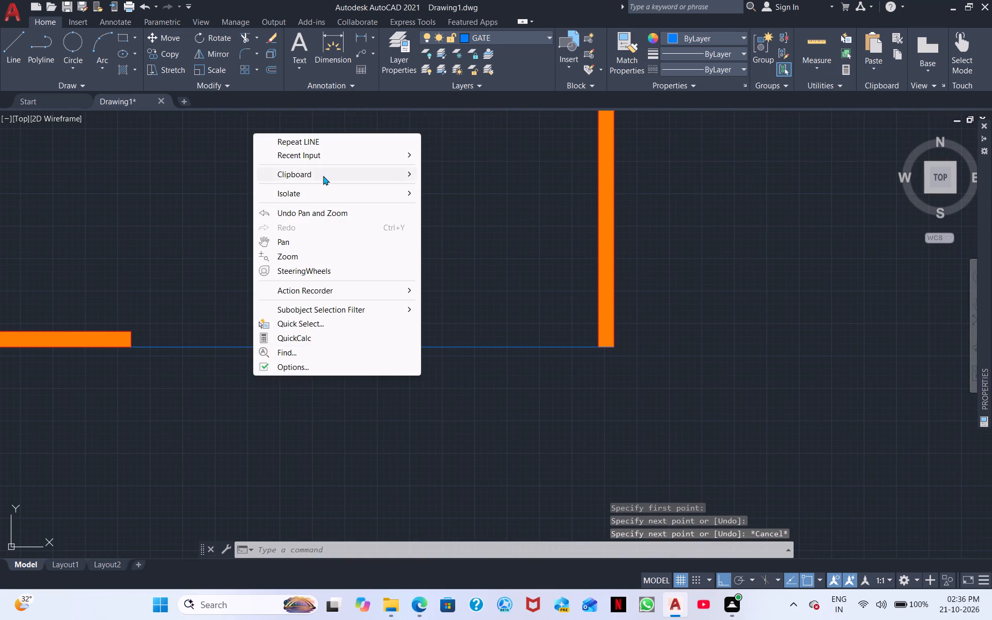
left_click(339, 138)
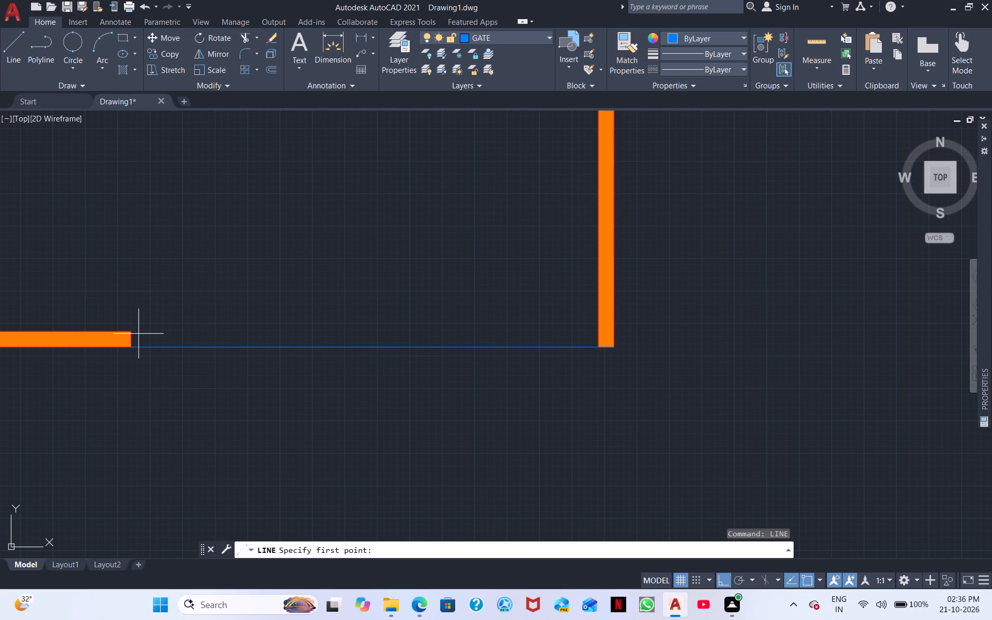
left_click(131, 334)
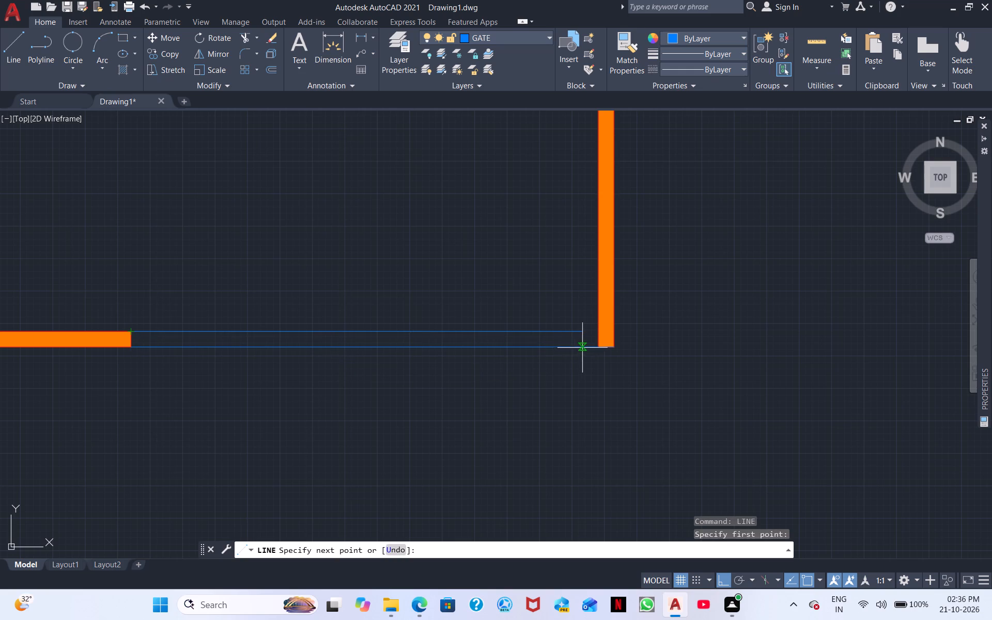
left_click(596, 346)
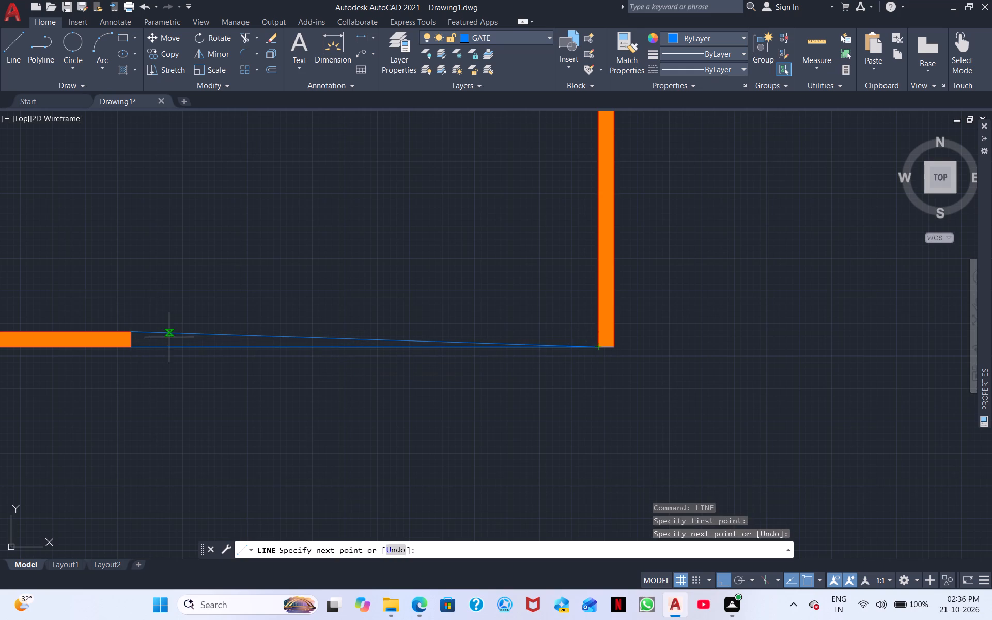
key("Escape")
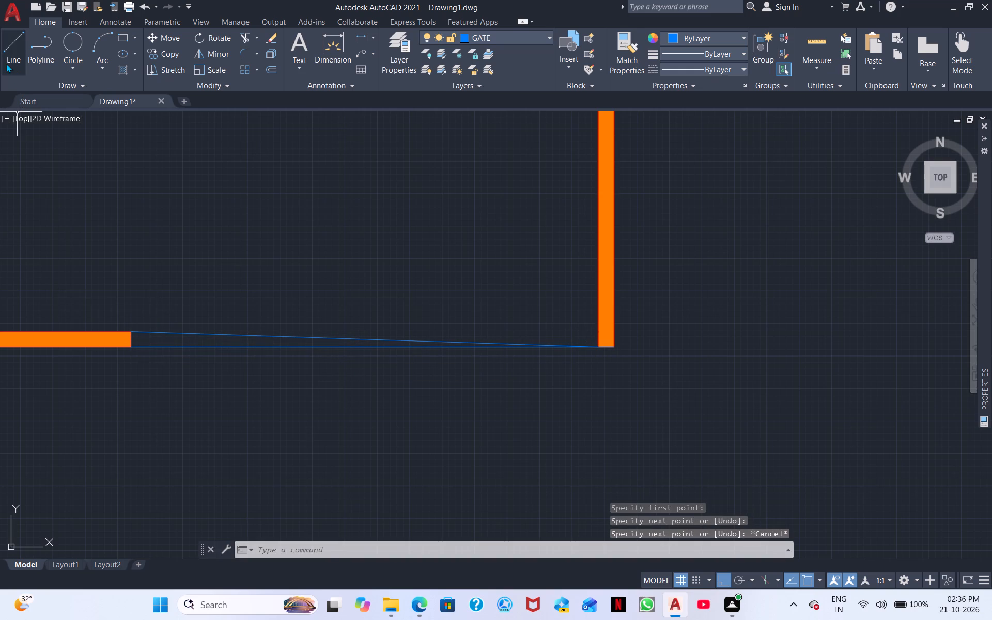
left_click(6, 64)
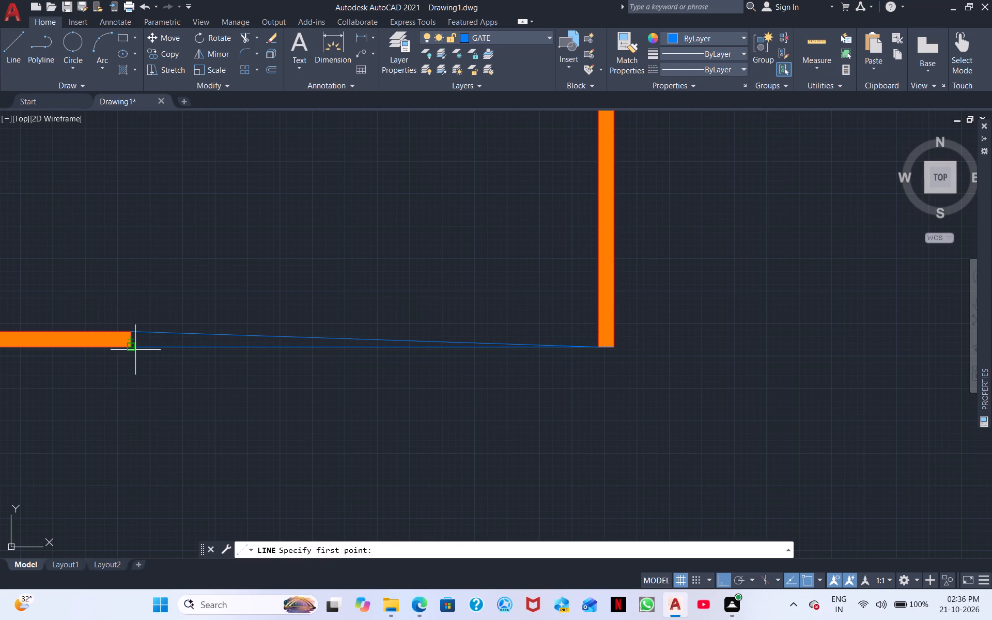
left_click(134, 348)
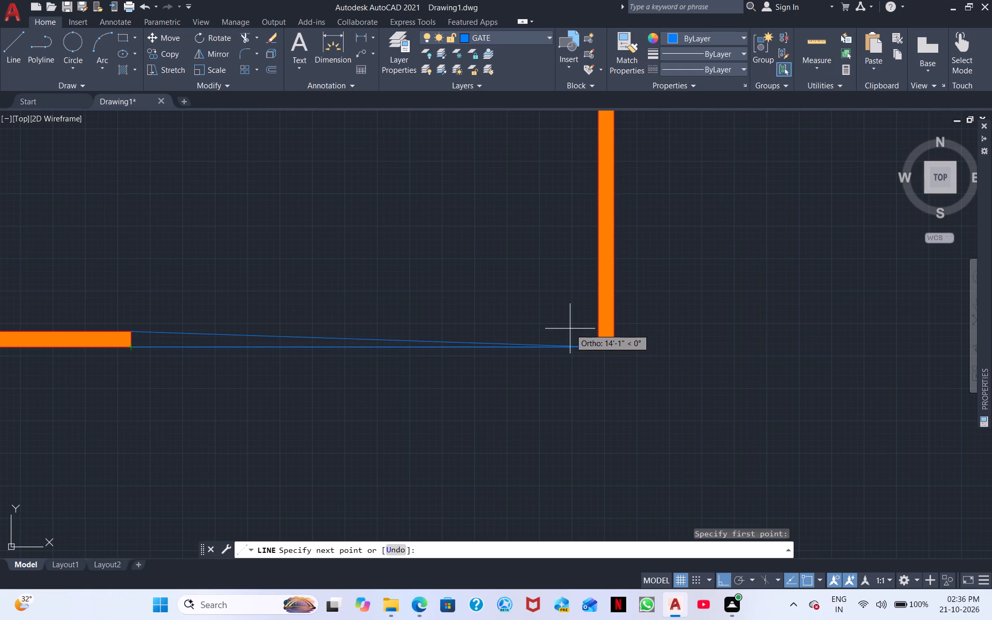
left_click(595, 335)
key("Escape")
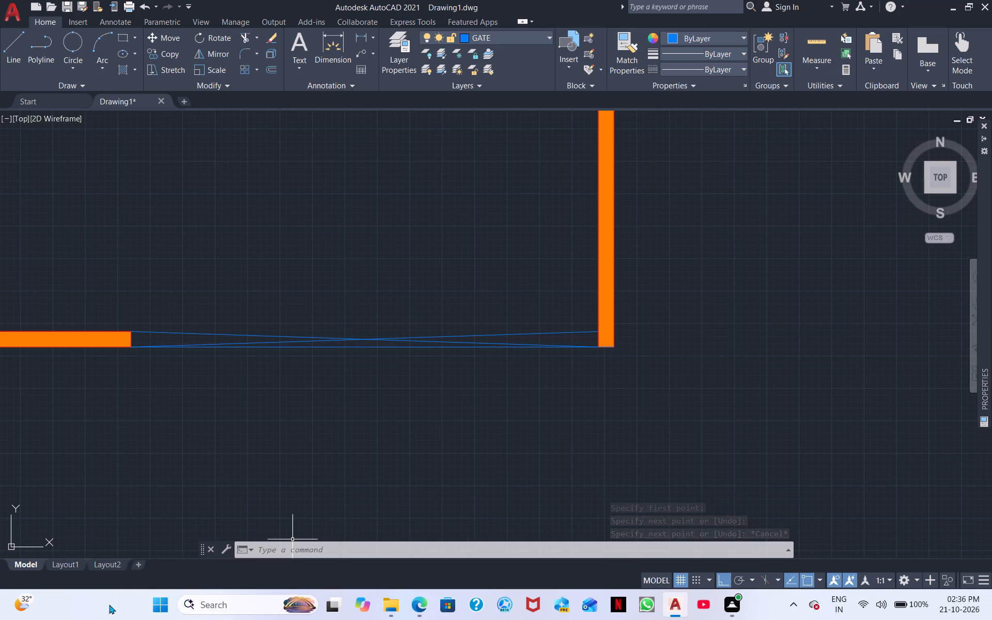
Draw a horizontal line across the passage between its two side walls, just above their south ends.
middle_click_drag(198, 461, 613, 460)
middle_click_drag(332, 472, 507, 454)
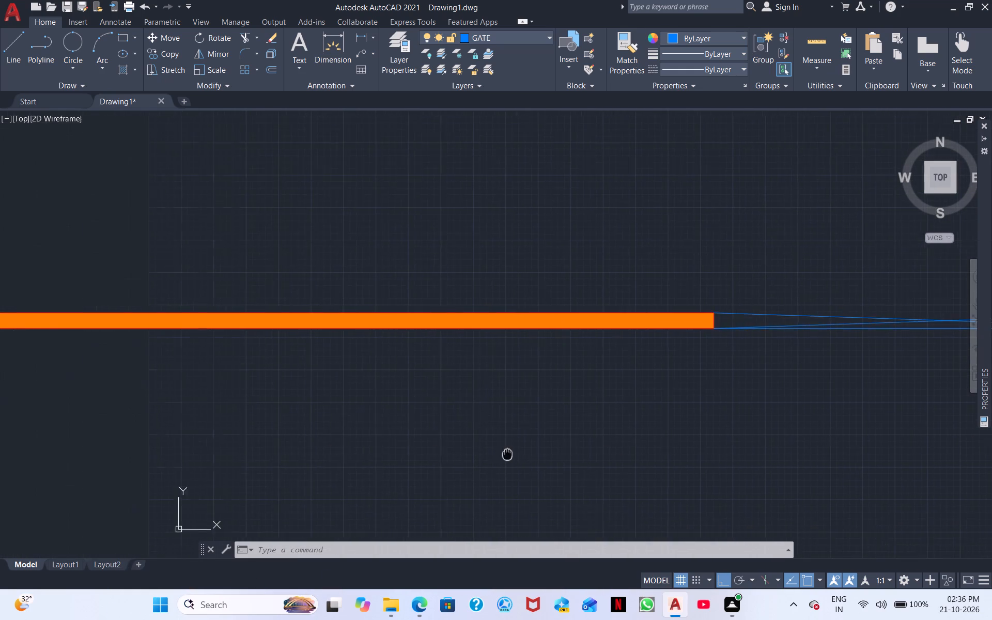
middle_click_drag(507, 454, 659, 454)
middle_click_drag(238, 473, 671, 537)
scroll(422, 412, "down", 2)
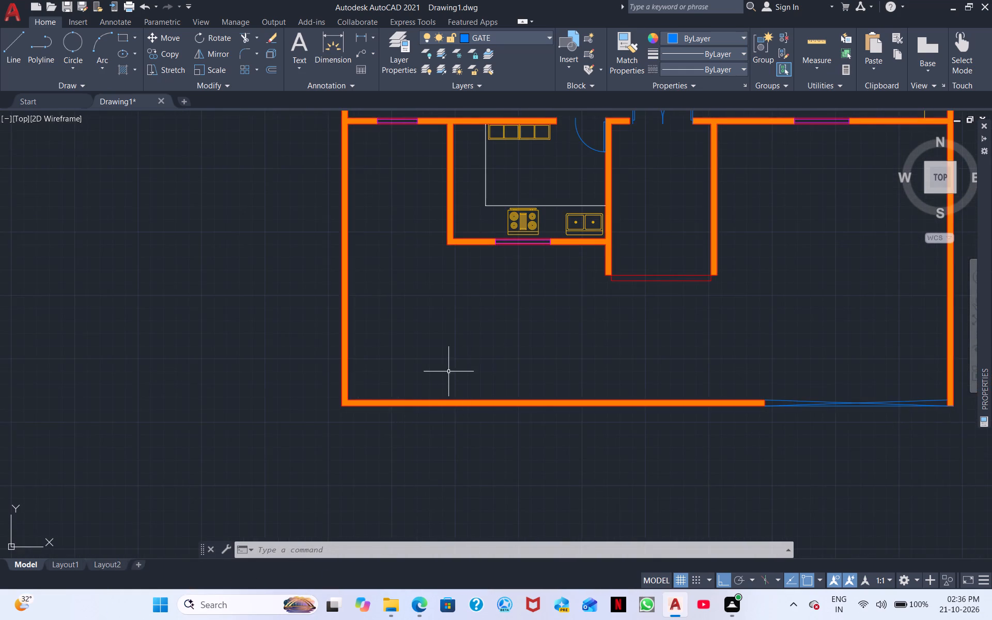
middle_click_drag(442, 373, 84, 461)
scroll(82, 463, "up", 3)
middle_click_drag(283, 447, 125, 619)
scroll(187, 522, "down", 1)
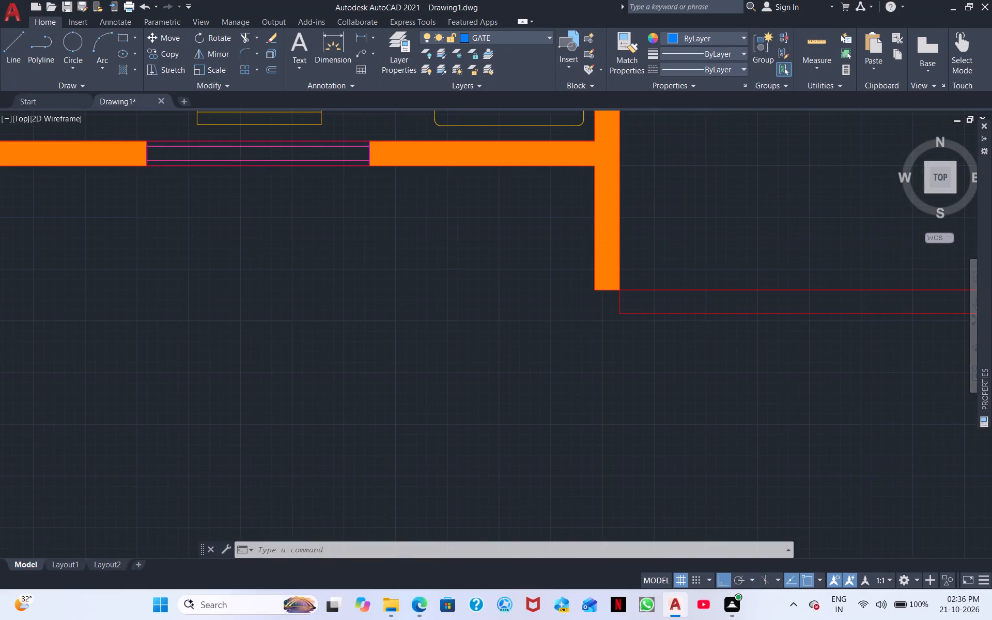
middle_click_drag(276, 494, 103, 508)
right_click(154, 527)
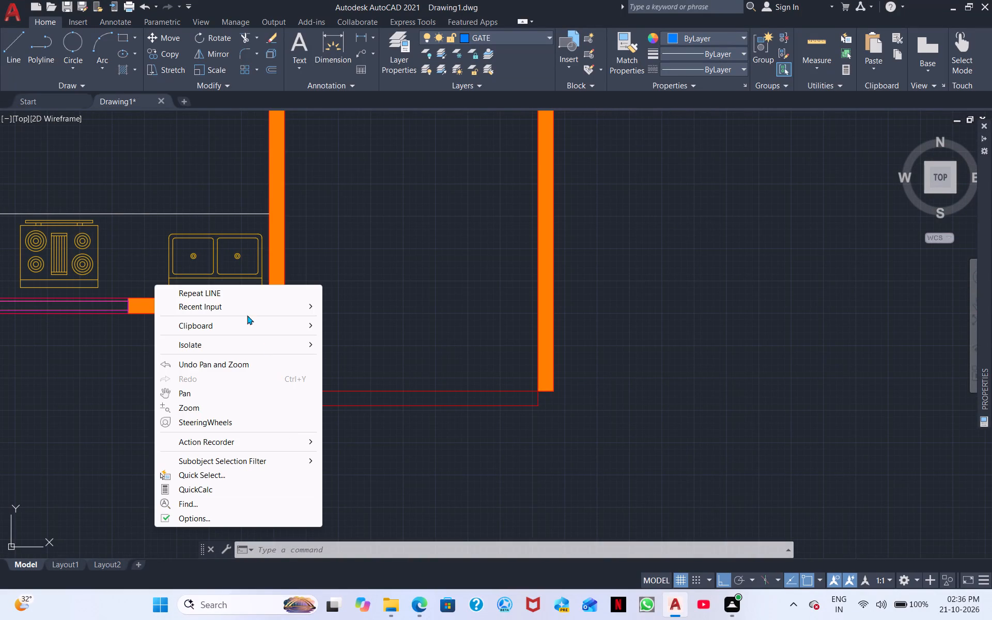
left_click(234, 294)
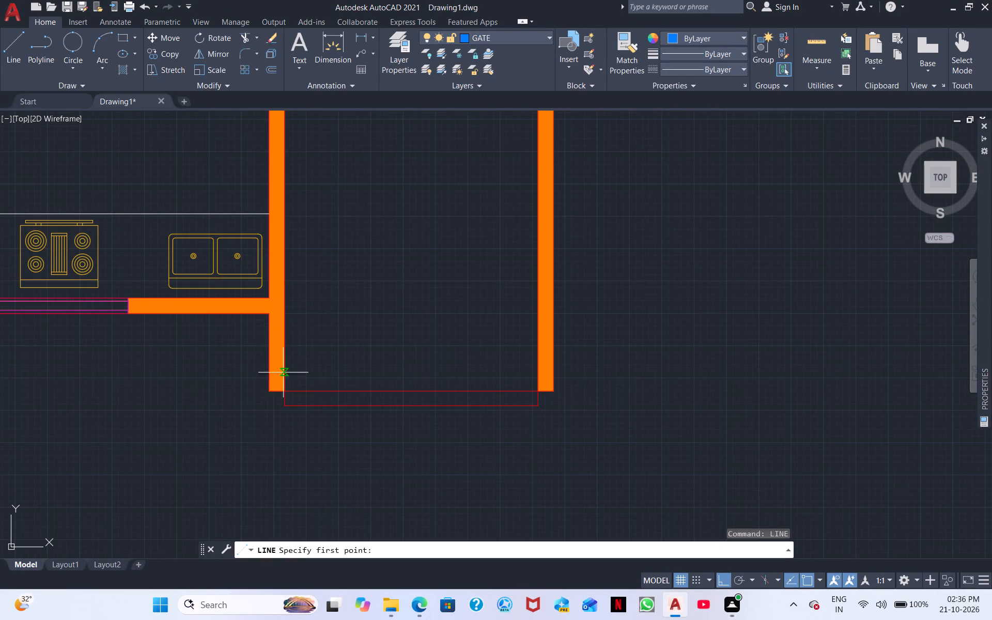
scroll(283, 376, "up", 3)
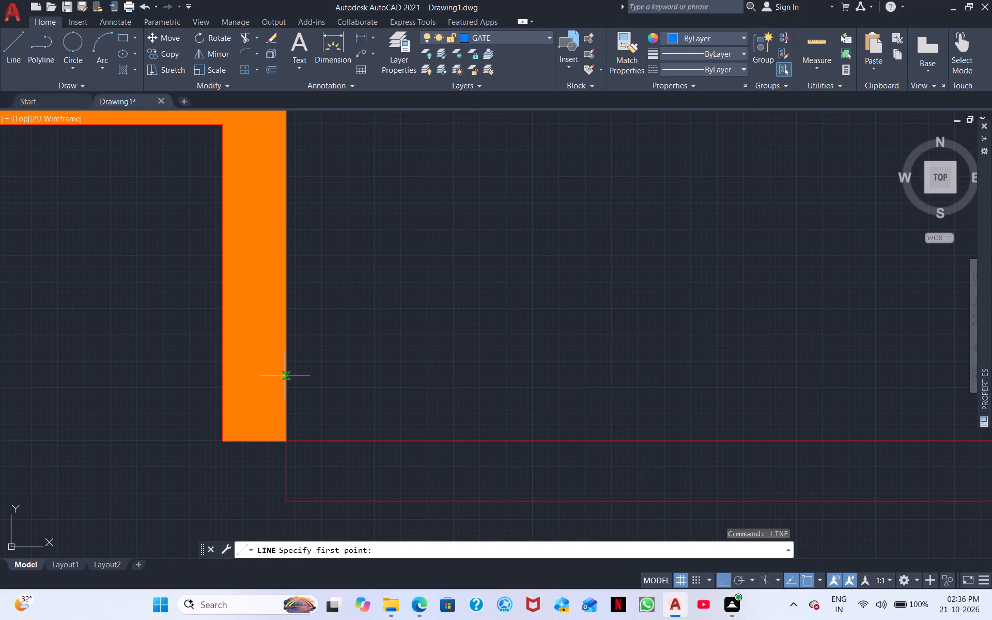
left_click(285, 376)
middle_click_drag(559, 381, 91, 395)
middle_click_drag(519, 388, 461, 405)
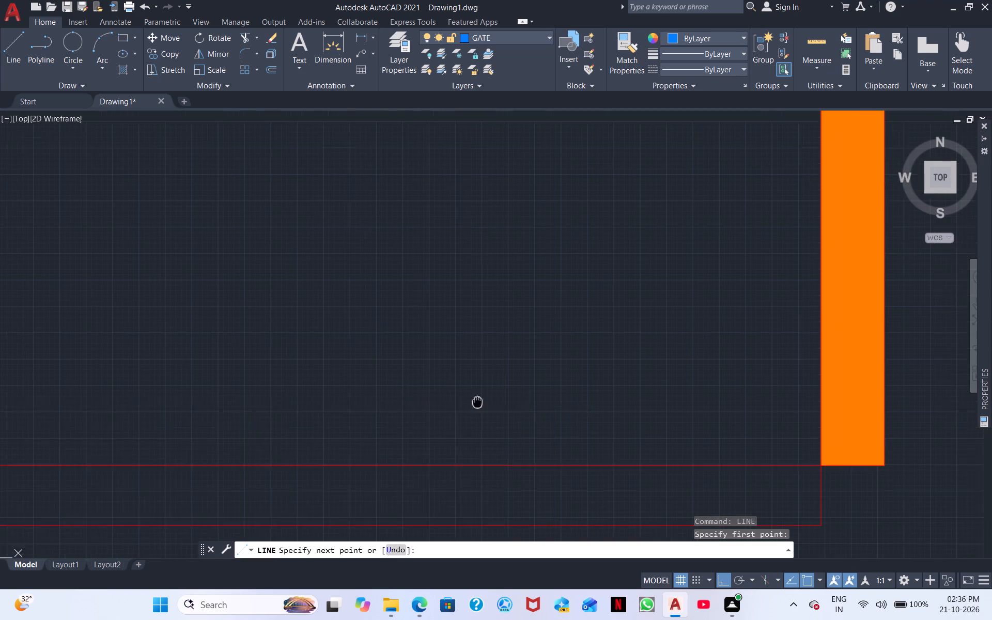
middle_click_drag(461, 405, 25, 410)
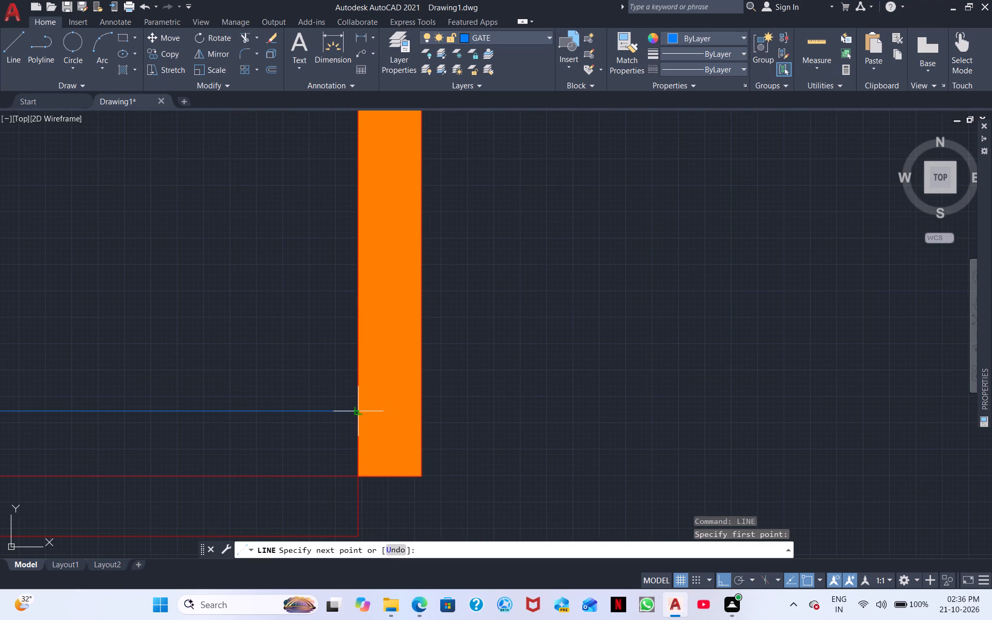
left_click(360, 410)
key("space")
Draw a second horizontal line across the passage between its side walls, slightly above the first one.
key("space")
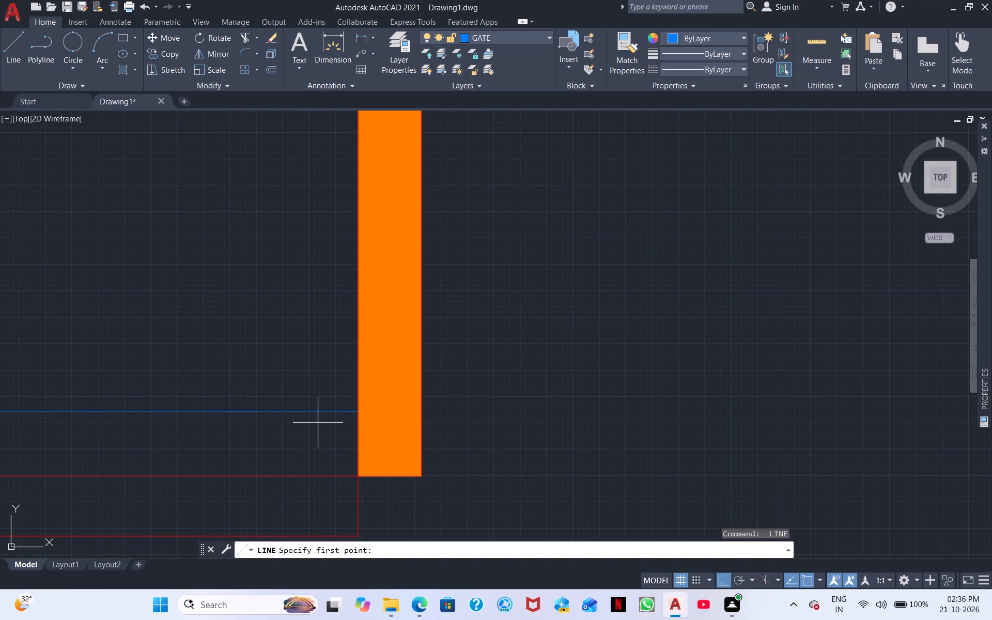
middle_click_drag(141, 378, 523, 389)
middle_click_drag(76, 384, 505, 453)
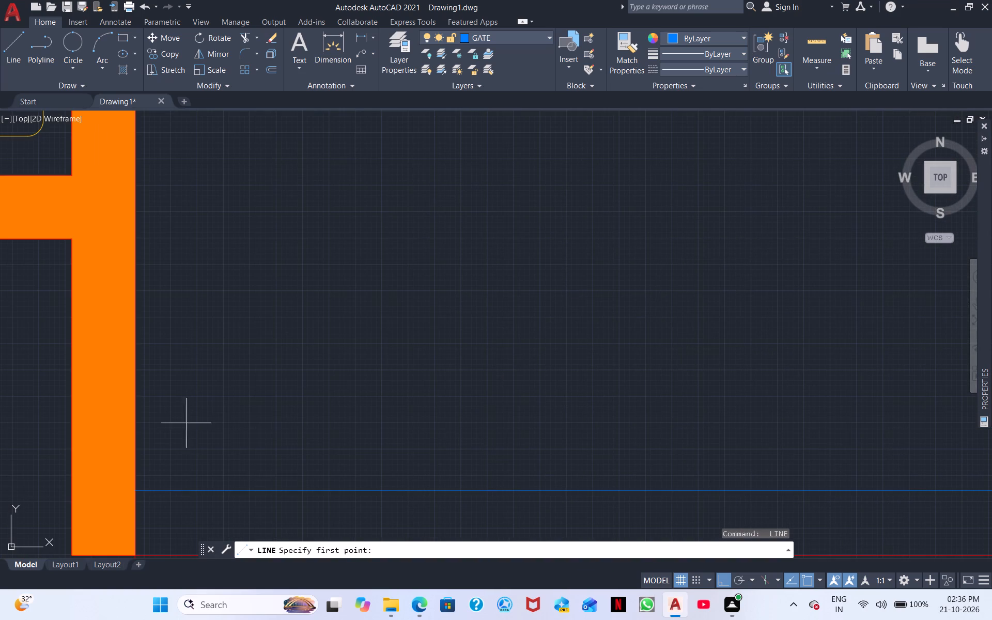
left_click(132, 421)
middle_click_drag(374, 449, 349, 463)
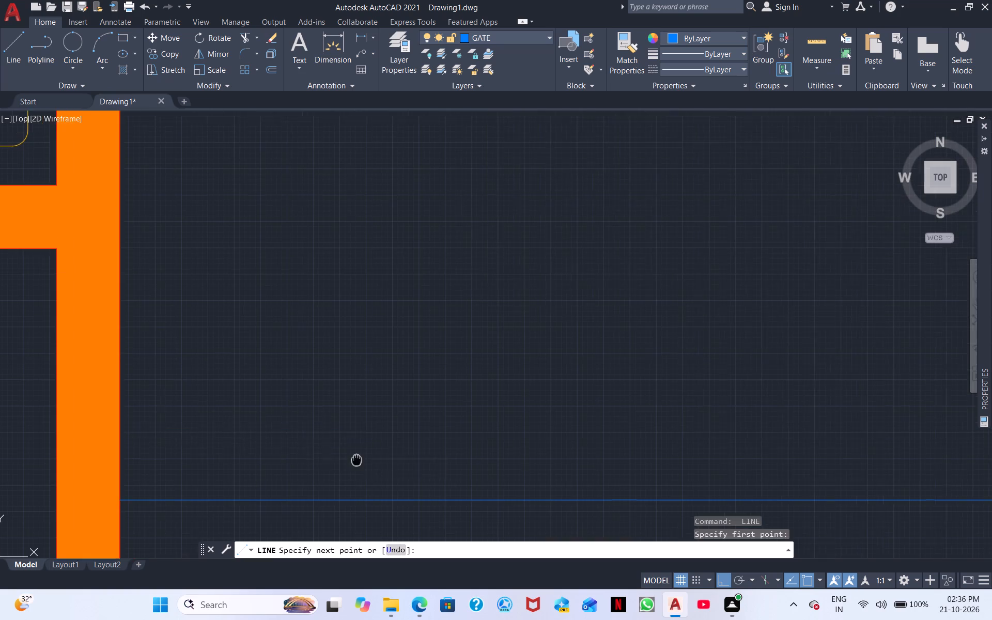
middle_click_drag(349, 463, 0, 472)
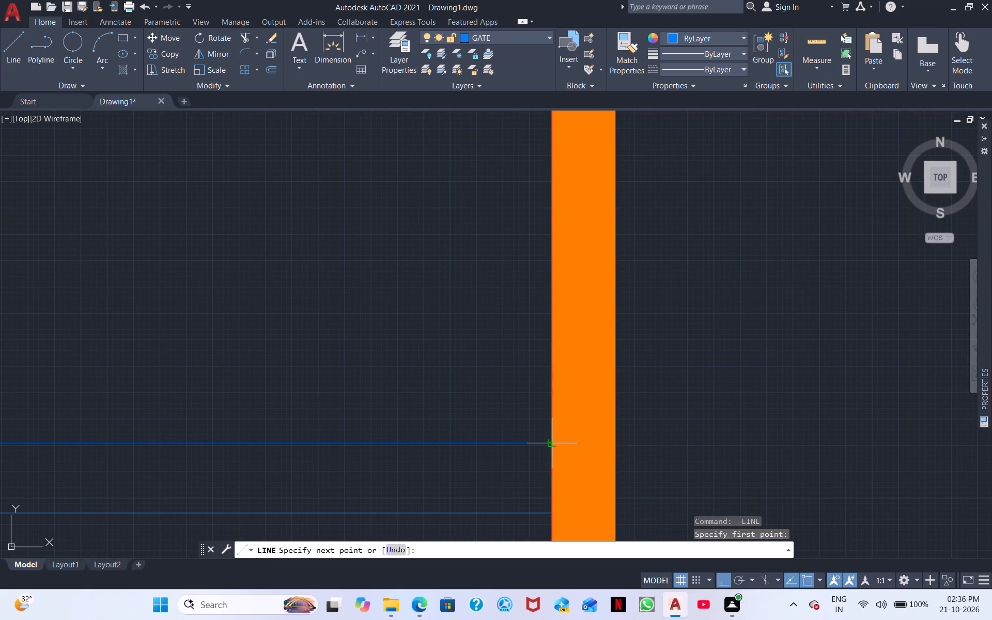
left_click(551, 447)
key("space")
Browse DesignCenter to the Blocks of Home - Space Planner.dwg in the en-us DesignCenter samples, and close the palette.
scroll(326, 415, "down", 3)
middle_click_drag(320, 457, 339, 400)
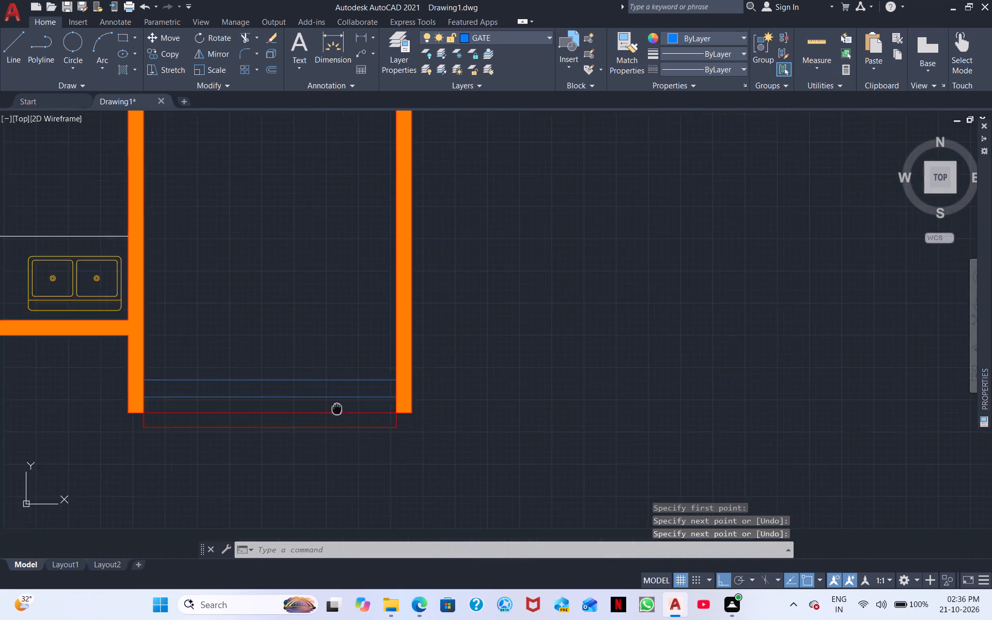
middle_click_drag(339, 400, 358, 327)
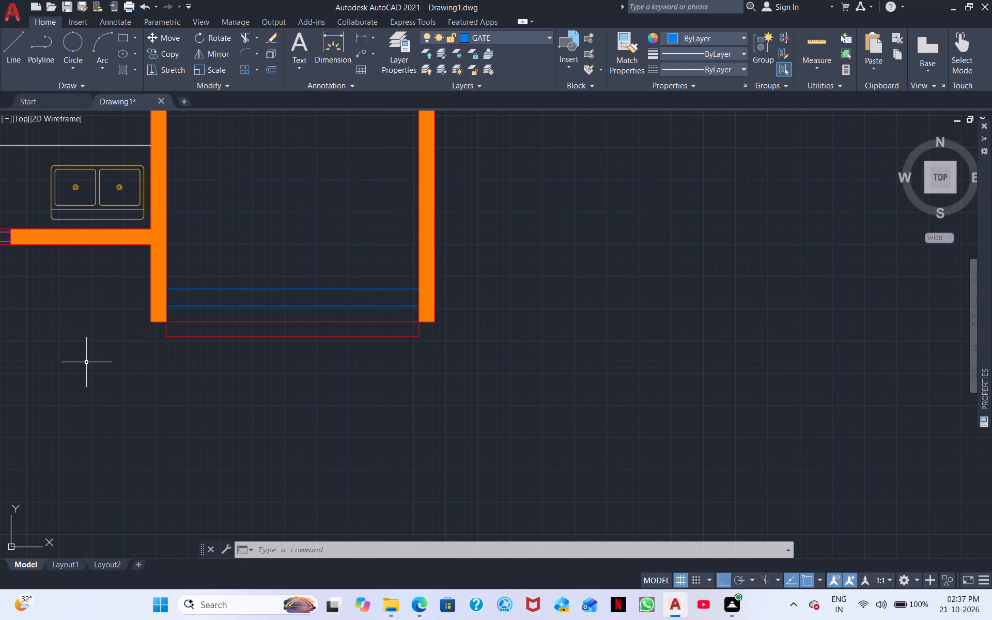
left_click(322, 545)
type("DC")
key("space")
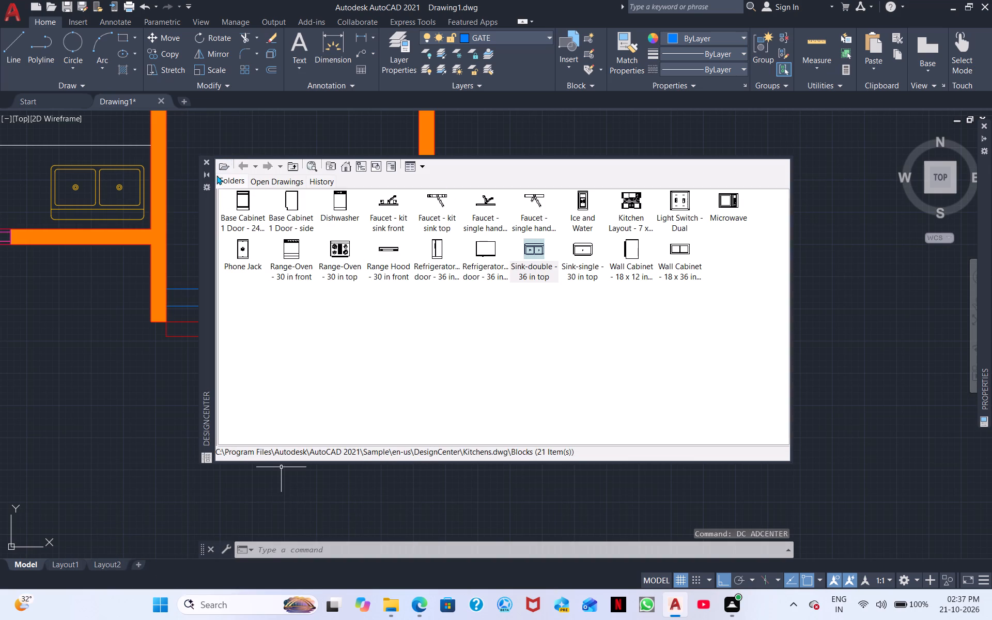
left_click(347, 171)
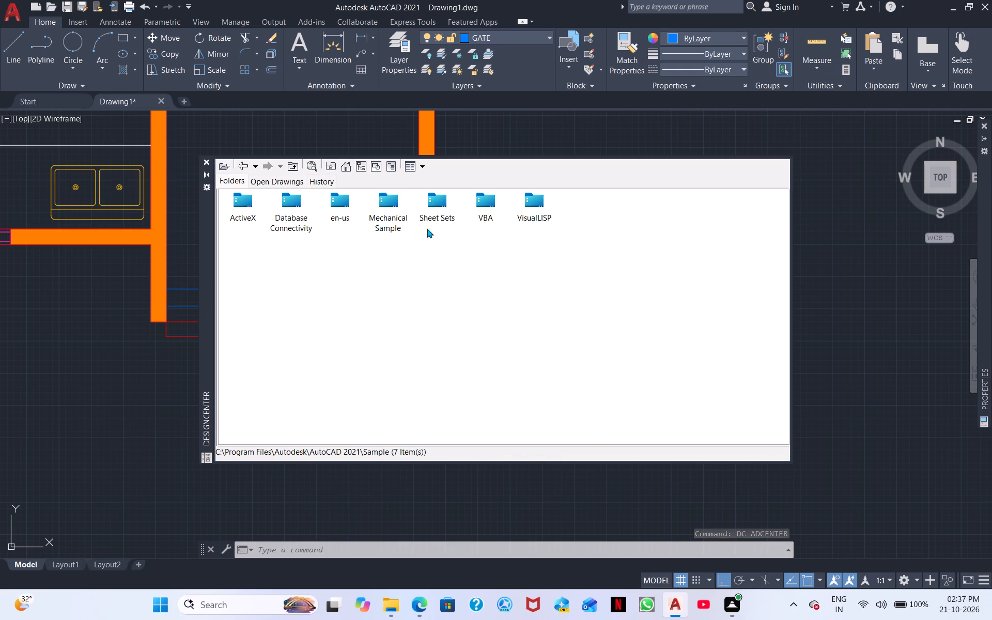
double_click(343, 212)
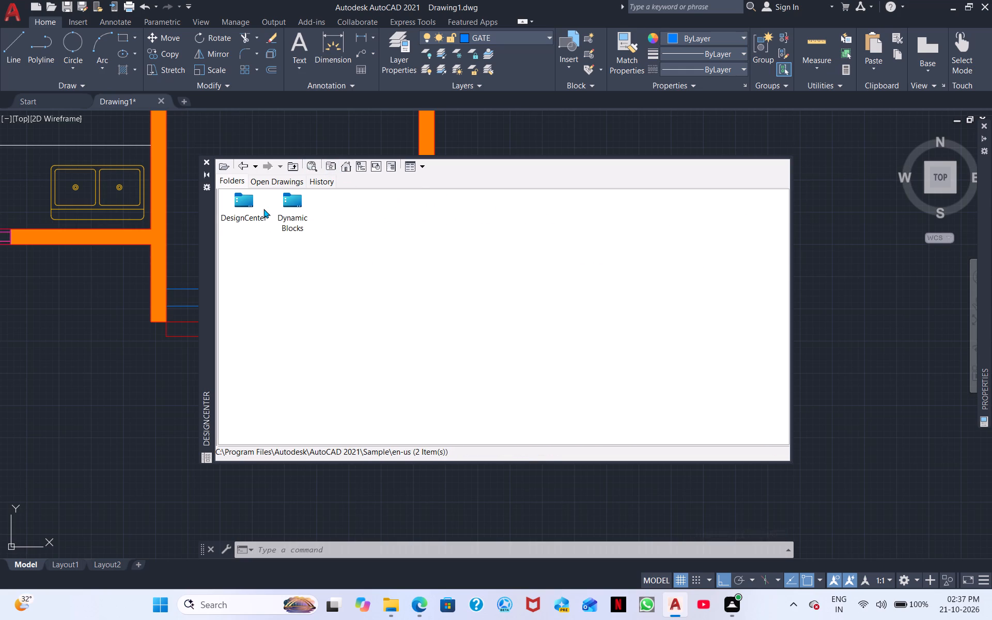
double_click(263, 209)
double_click(243, 202)
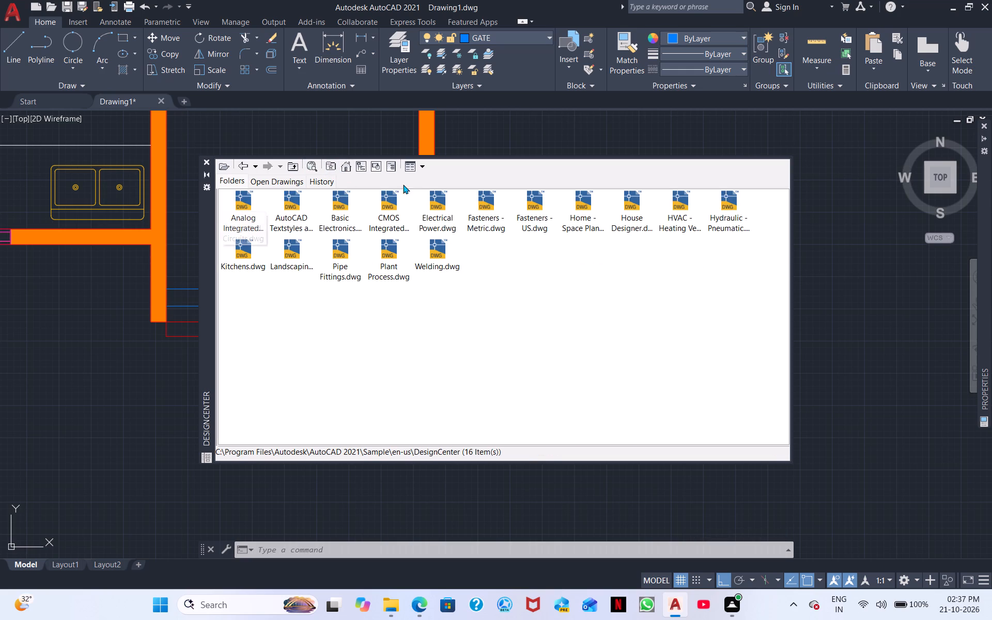
left_click(624, 161)
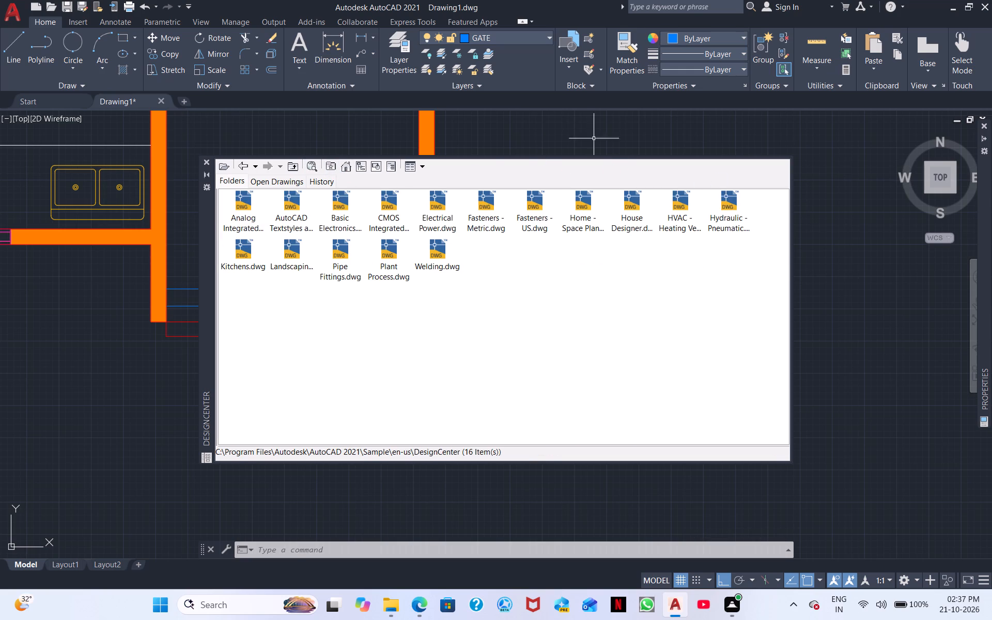
left_click(593, 137)
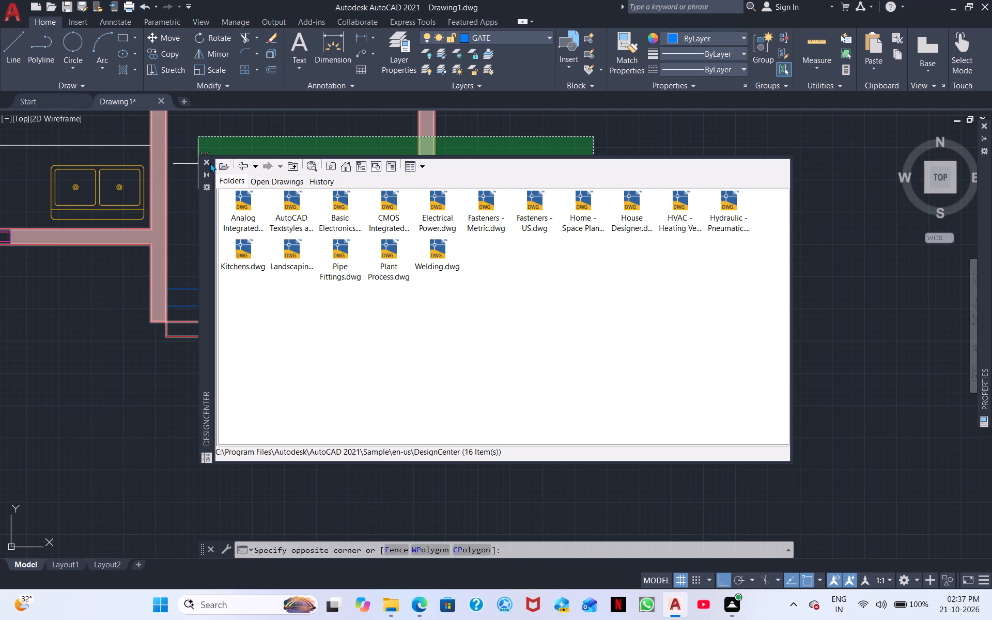
left_click_drag(513, 144, 519, 145)
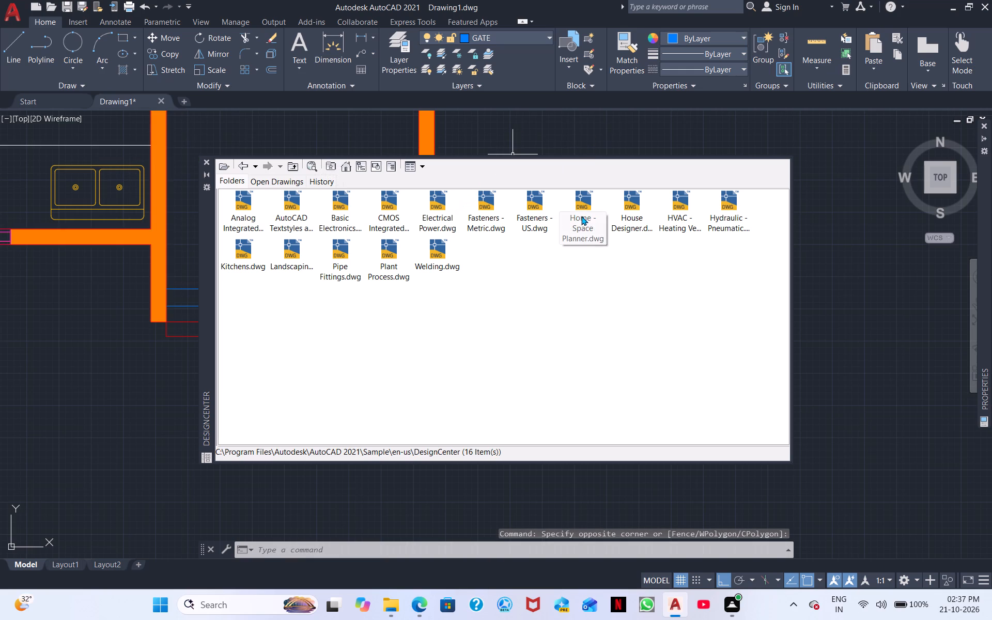
double_click(591, 214)
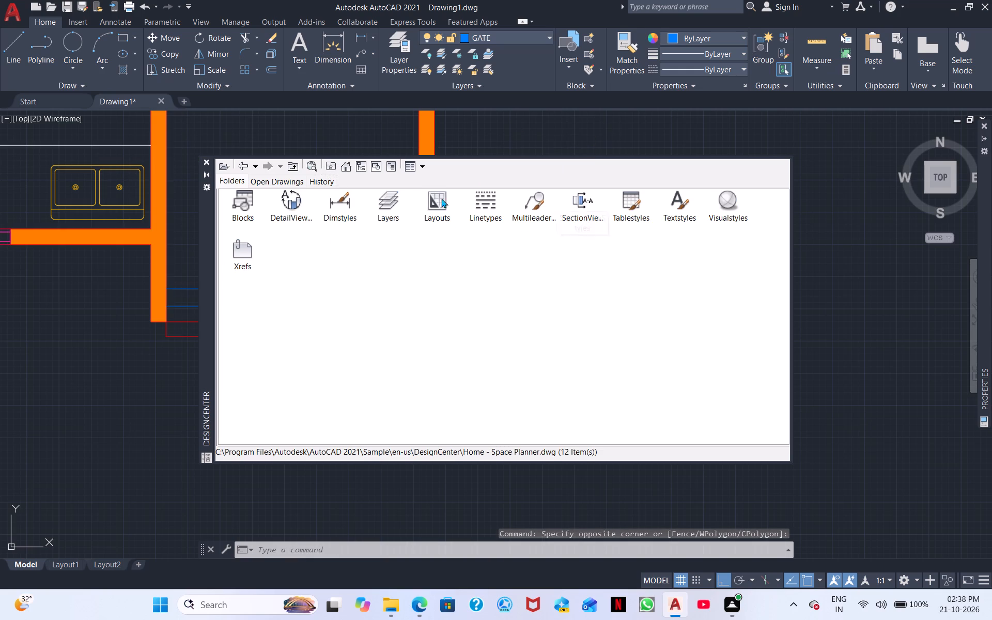
double_click(260, 200)
double_click(252, 202)
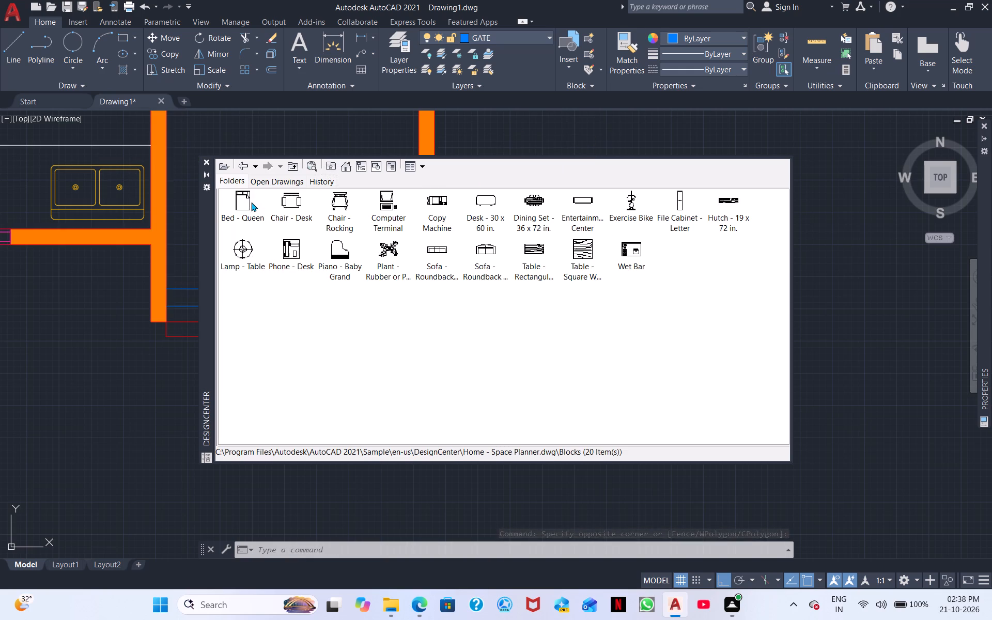
left_click(210, 157)
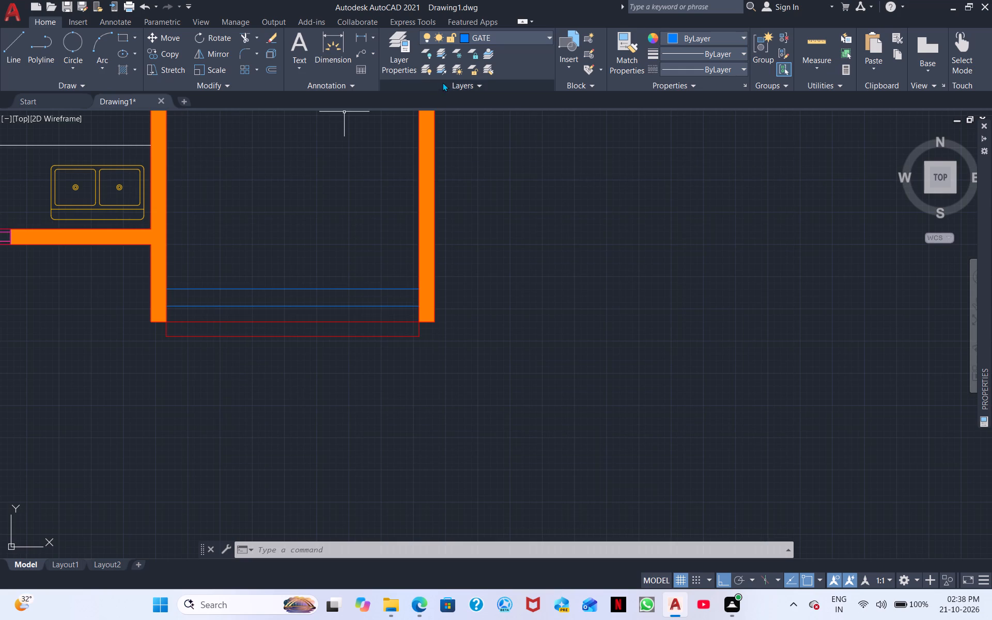
Make FURNITURE the current layer.
left_click(495, 41)
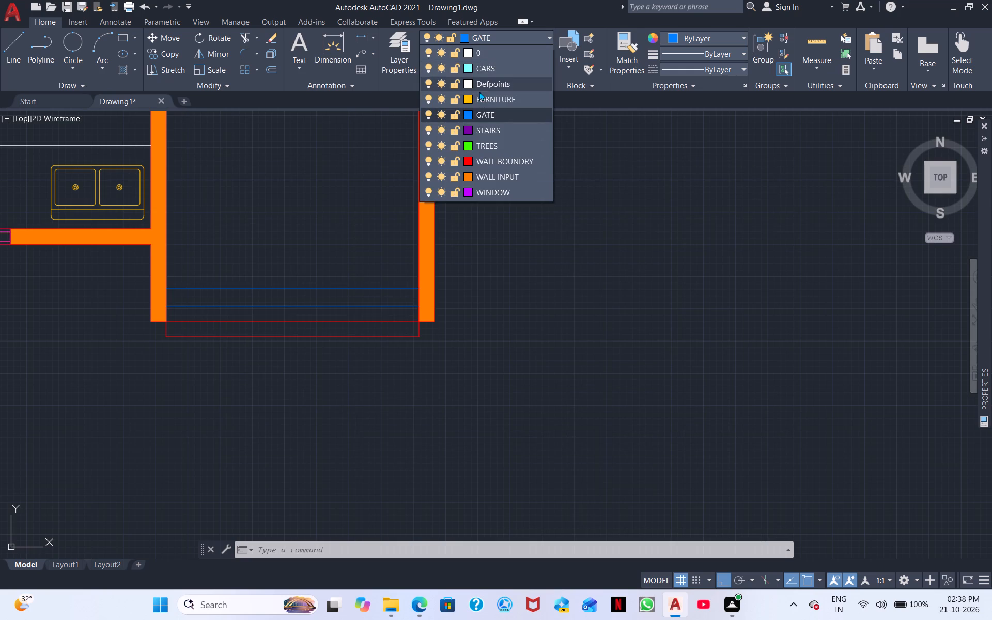
left_click(502, 100)
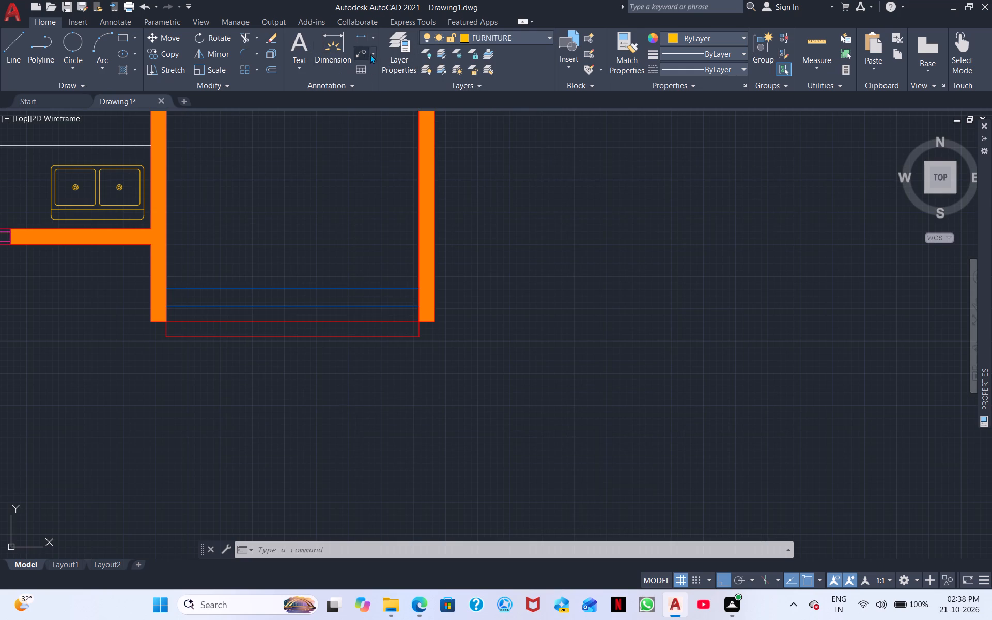
Insert the Dining Set - 36 x 72 in. block from DesignCenter at default scale and rotation in the open area east of the passage.
right_click(485, 190)
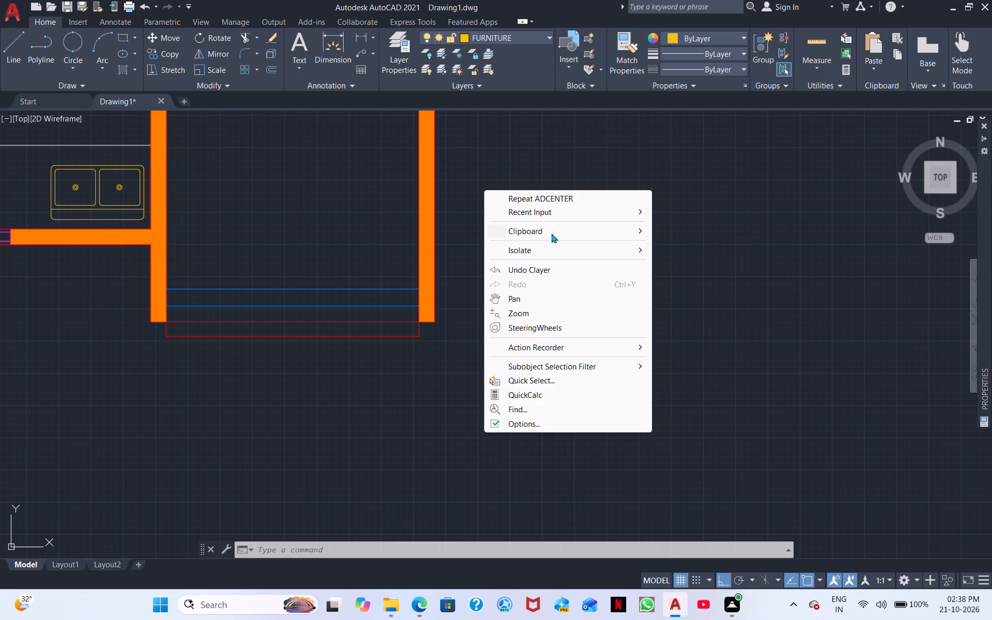
left_click(558, 198)
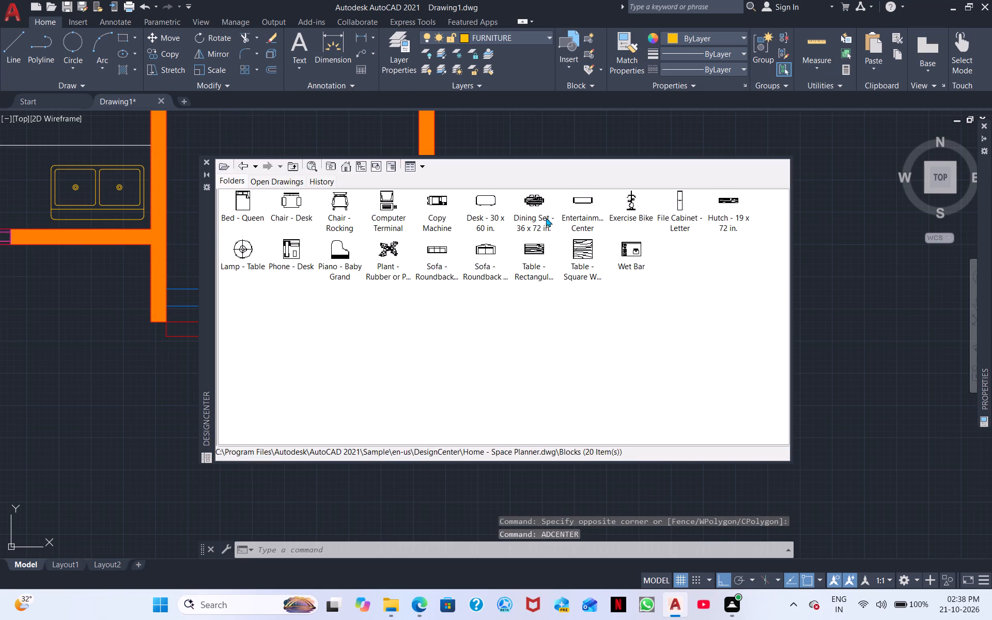
left_click(533, 212)
double_click(531, 205)
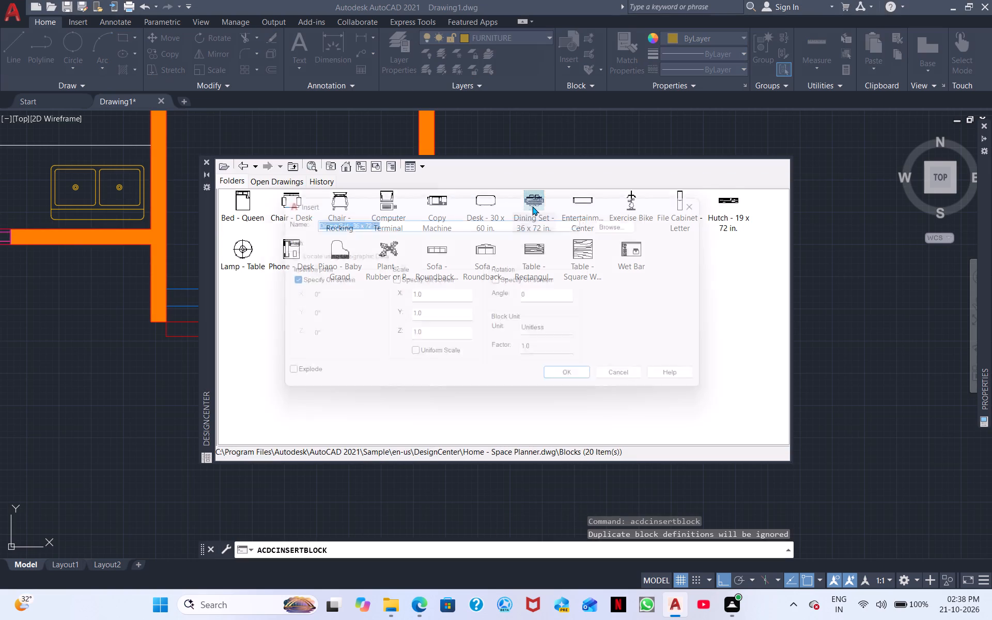
left_click(594, 377)
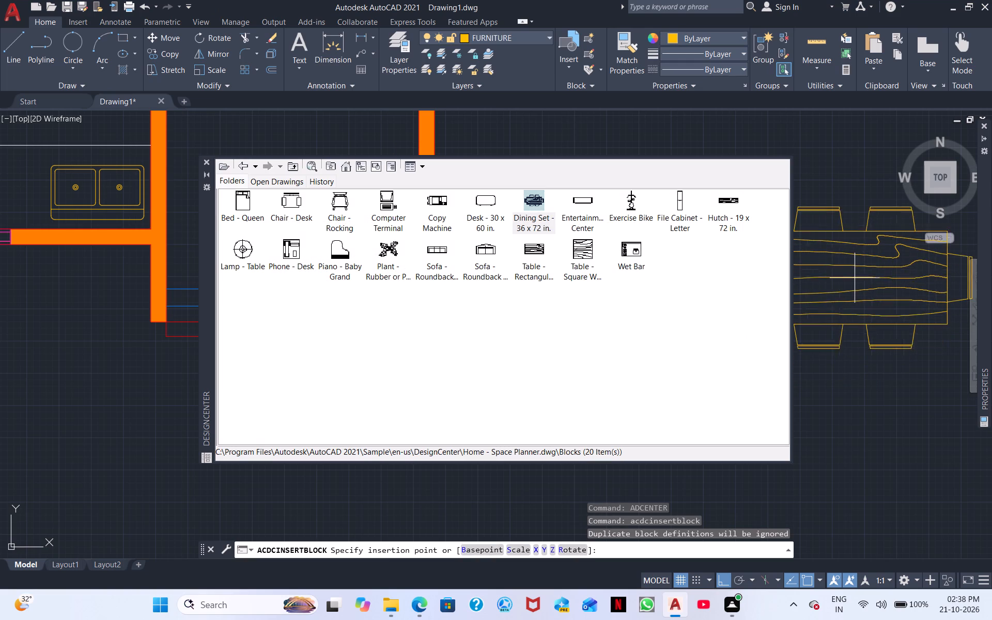
left_click(860, 274)
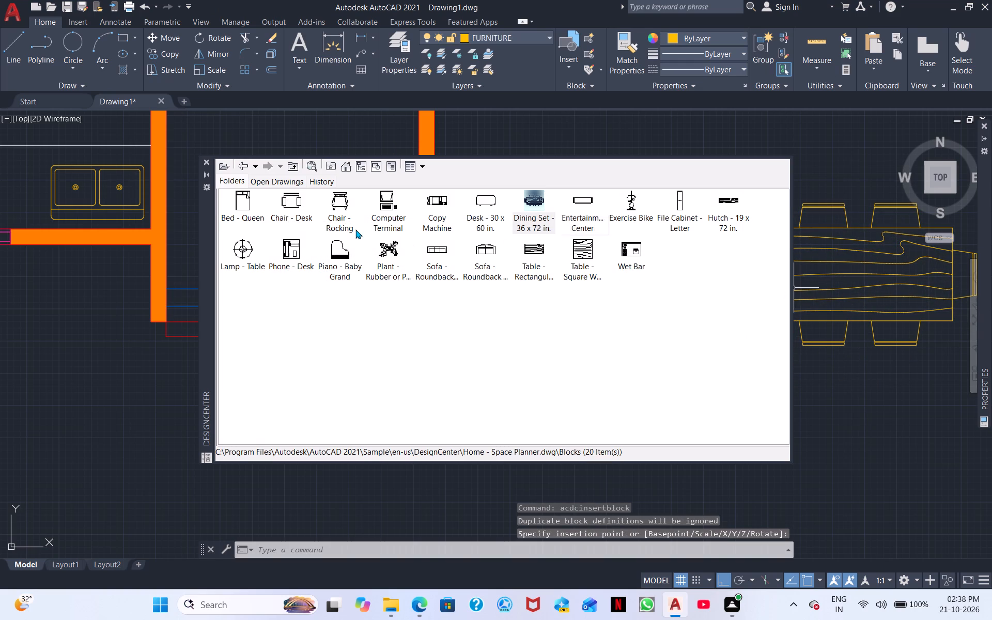
Insert the Sofa - Roundback 7 ft block at default scale and rotation, south of the dining set.
double_click(444, 253)
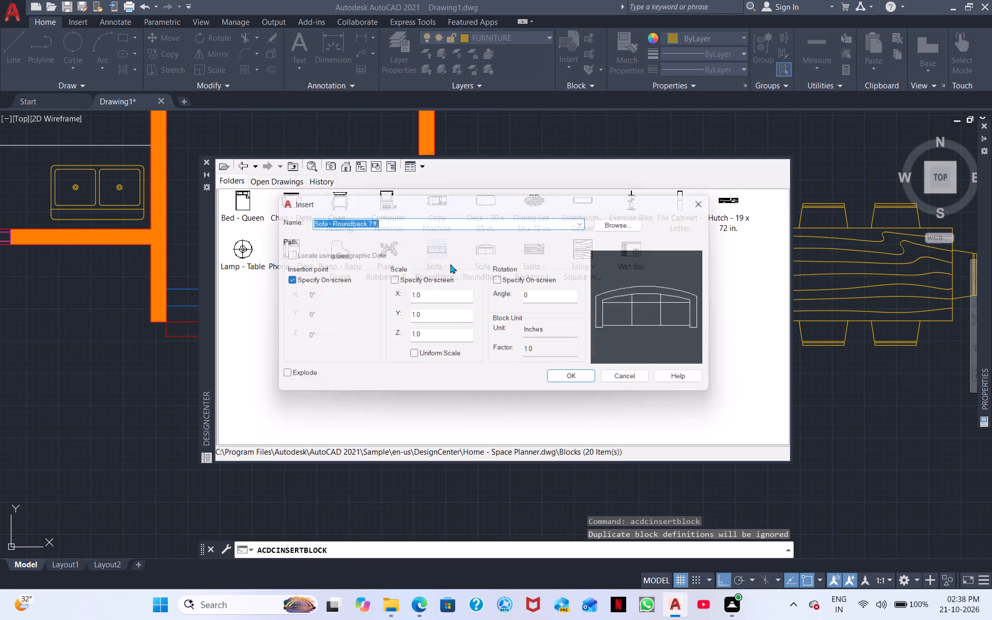
left_click(576, 381)
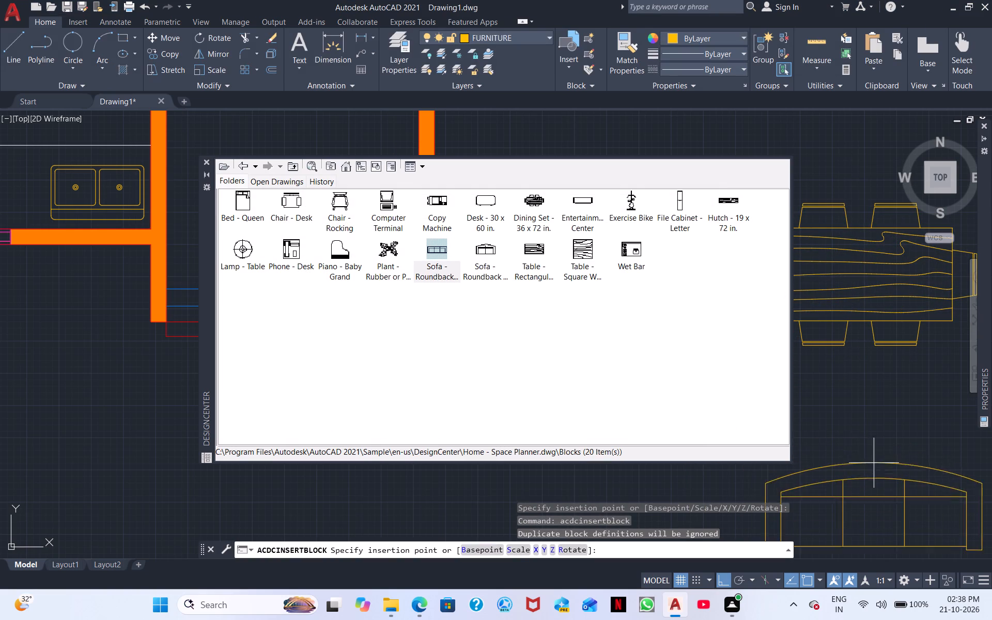
left_click(896, 436)
Insert the Sofa - Roundback Loveseat 5 ft block at default scale and rotation, directly south of the 7 ft sofa.
double_click(487, 260)
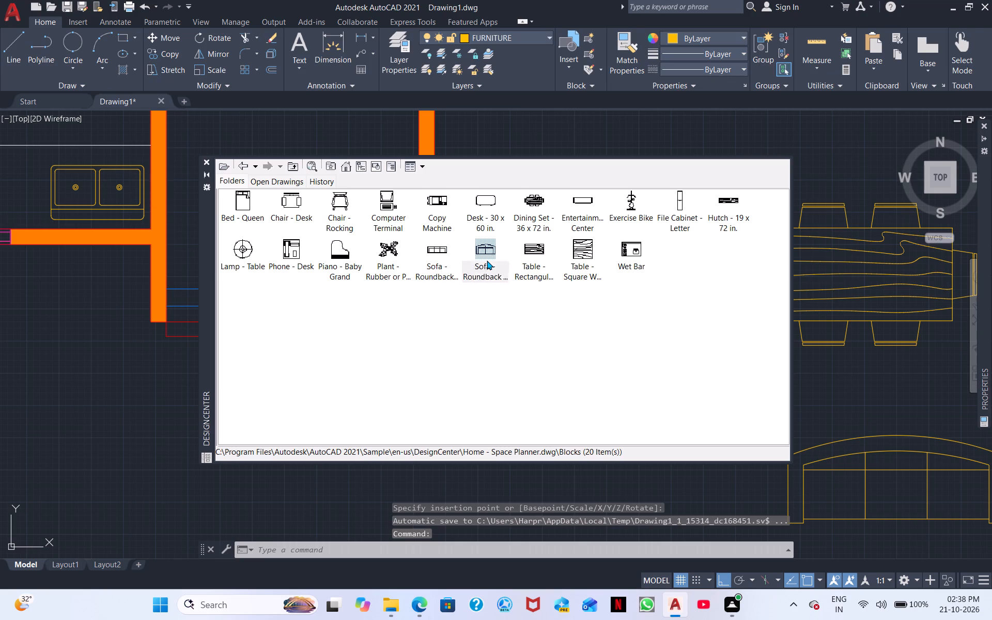
left_click(585, 376)
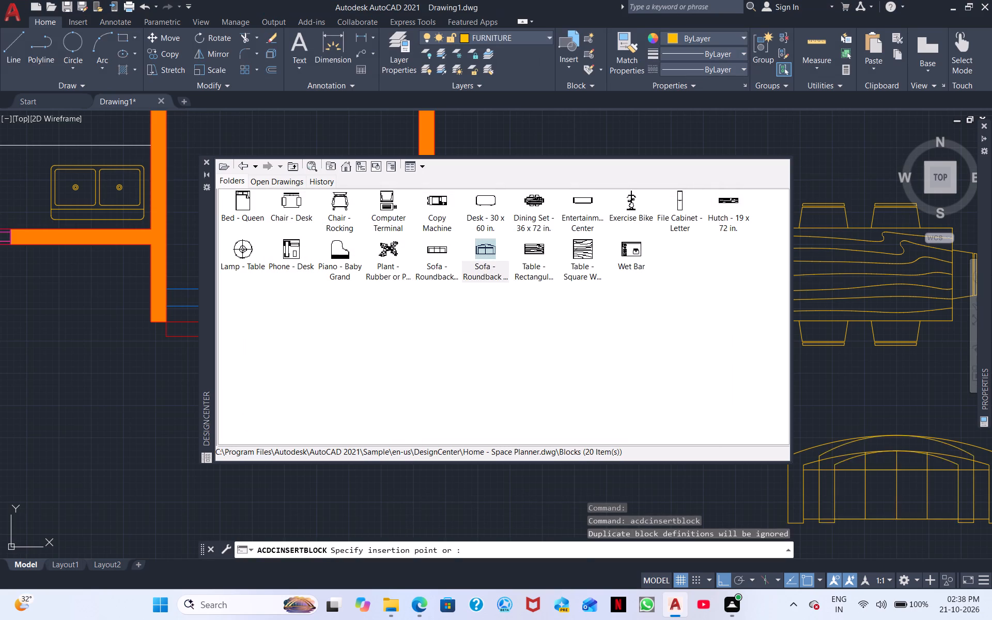
left_click(890, 522)
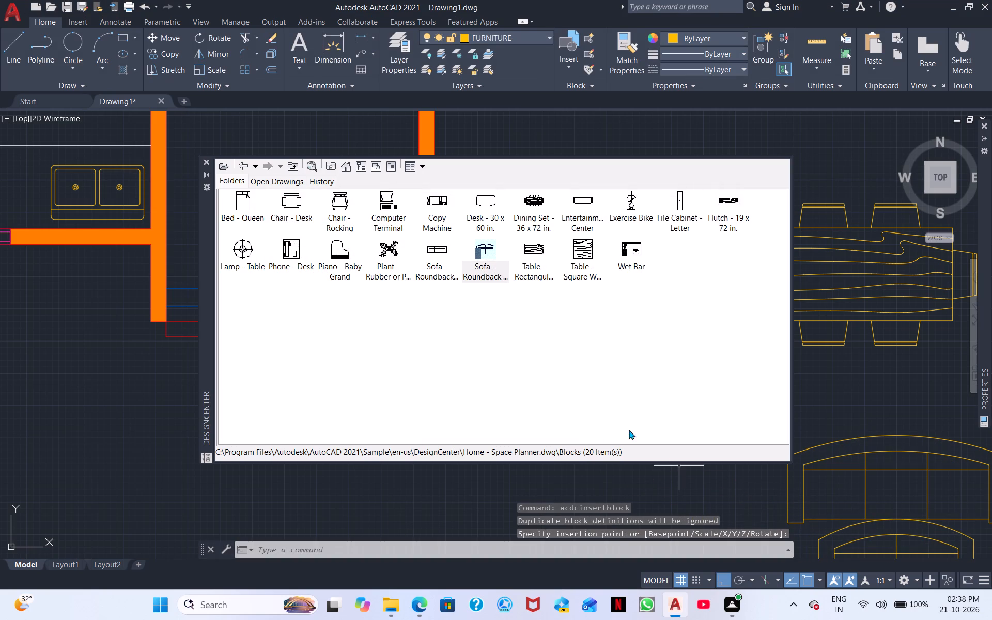
Insert the Table - Rectangular Woodgrain 60 x 30 in. block at default scale and rotation, west of the loveseat.
middle_click_drag(557, 323, 543, 285)
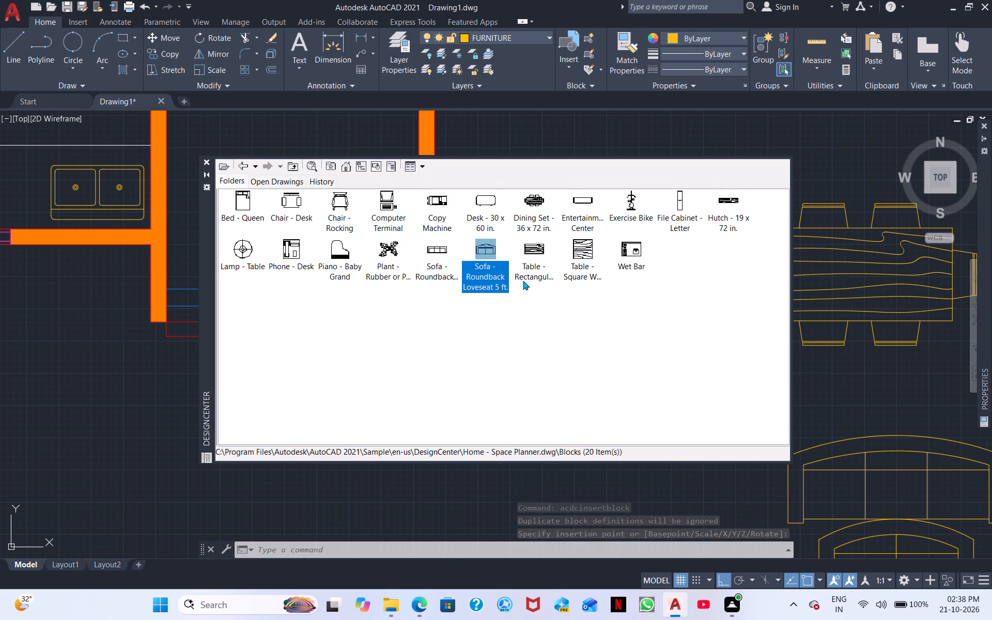
double_click(538, 258)
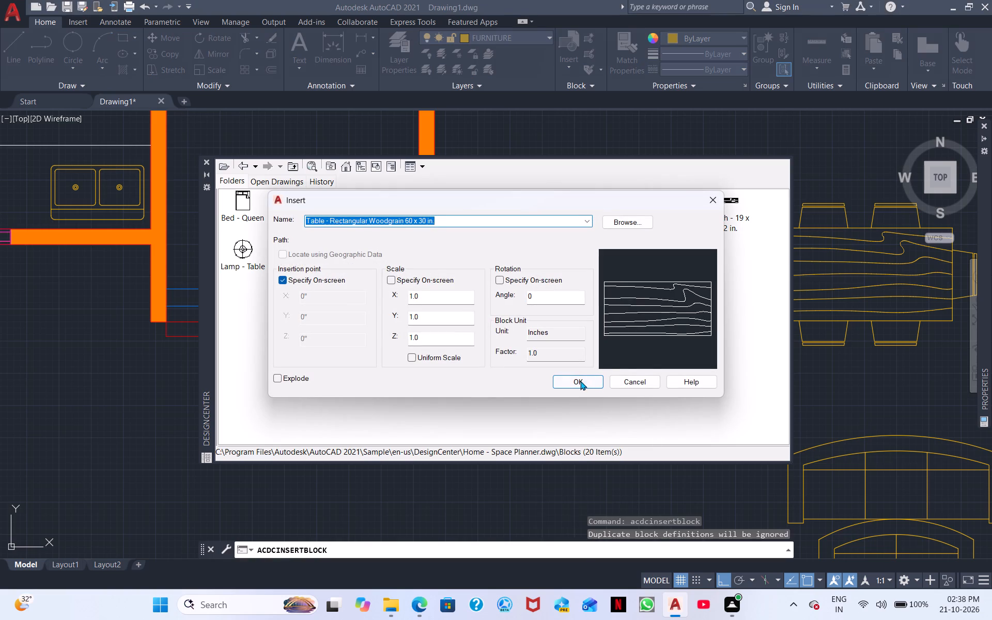
left_click(580, 381)
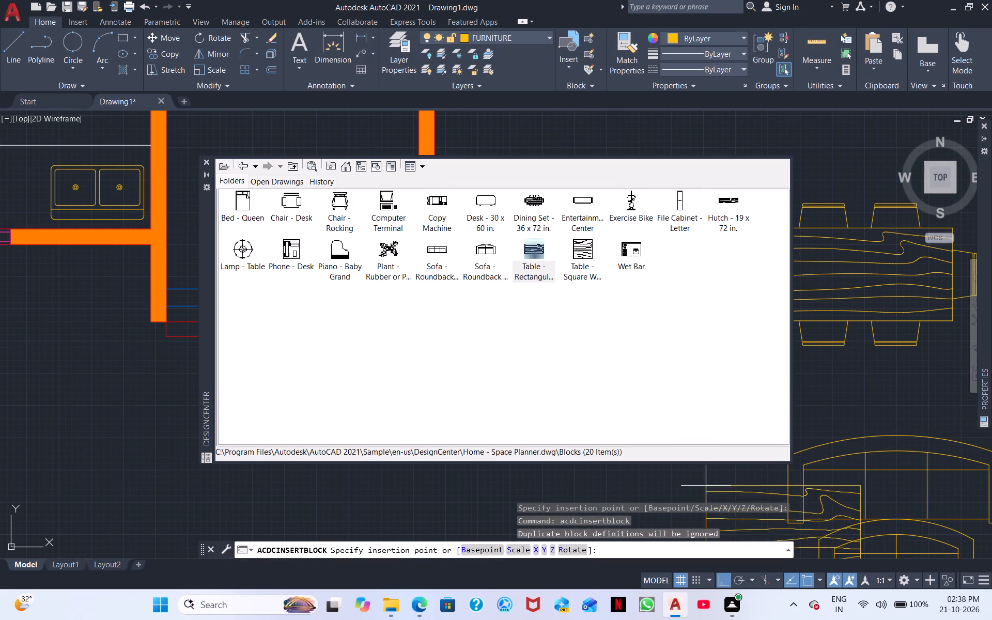
left_click(628, 528)
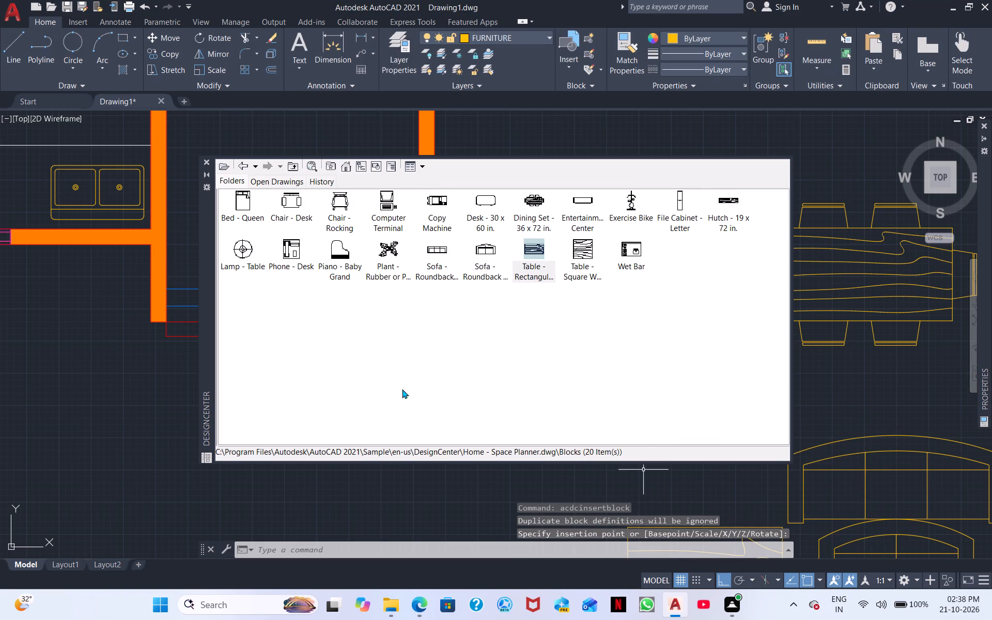
Insert the Lamp - Table block at scale 1.0 and rotation 0, just north of the dining set.
double_click(243, 250)
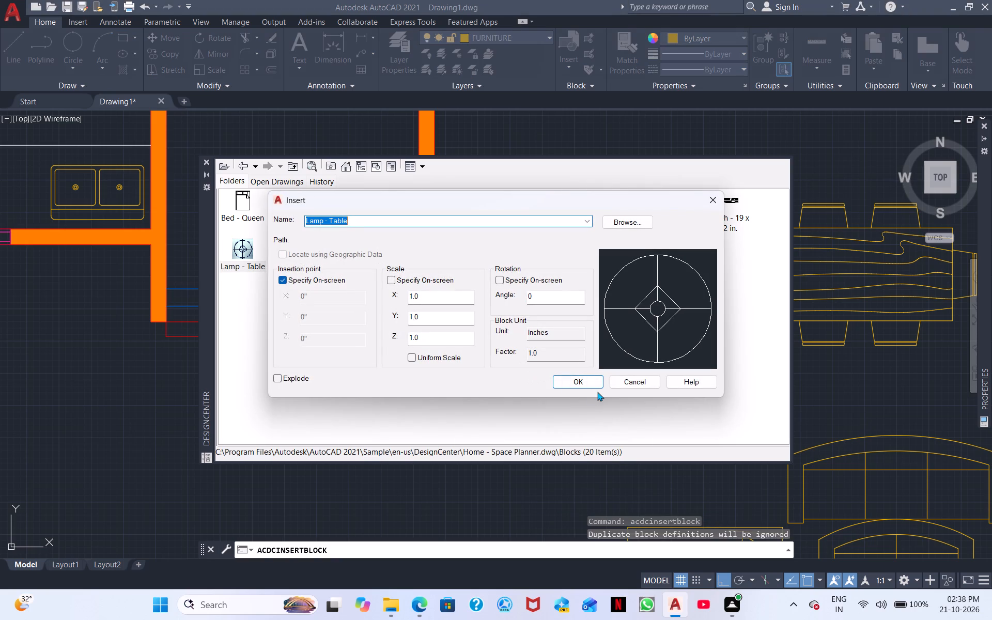
left_click(594, 379)
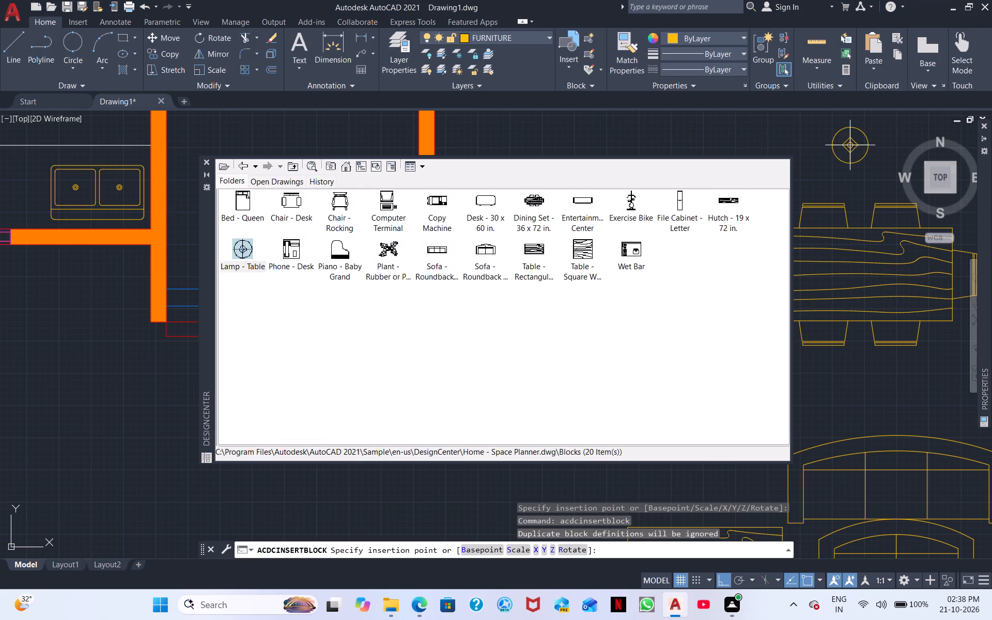
left_click(895, 148)
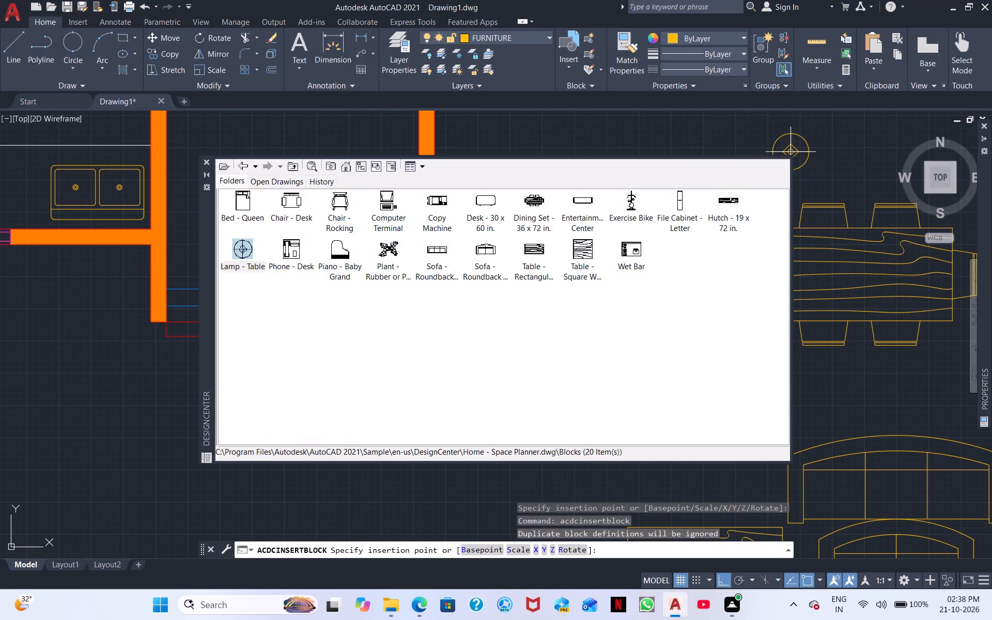
left_click(837, 133)
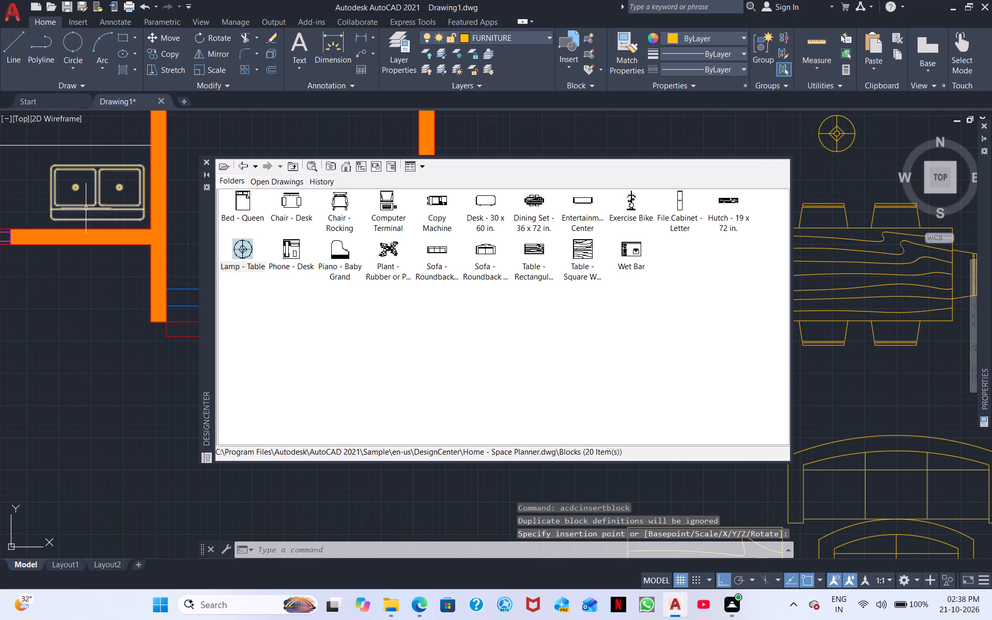
Insert the Bed - Queen block at scale 1.0 and rotation 0, between the passage wall and the dining set.
double_click(239, 211)
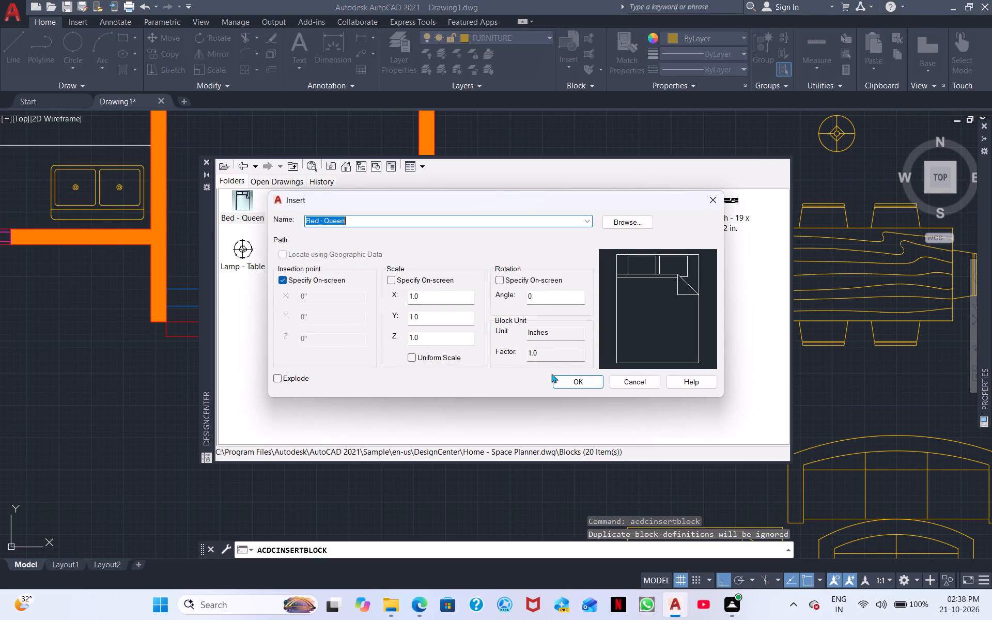
left_click(575, 380)
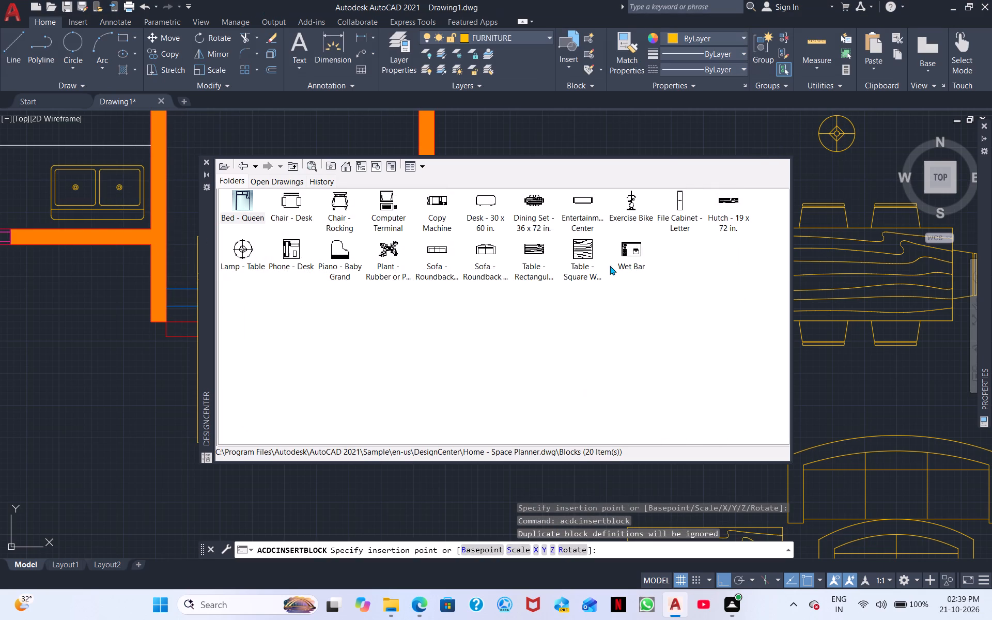
left_click(517, 125)
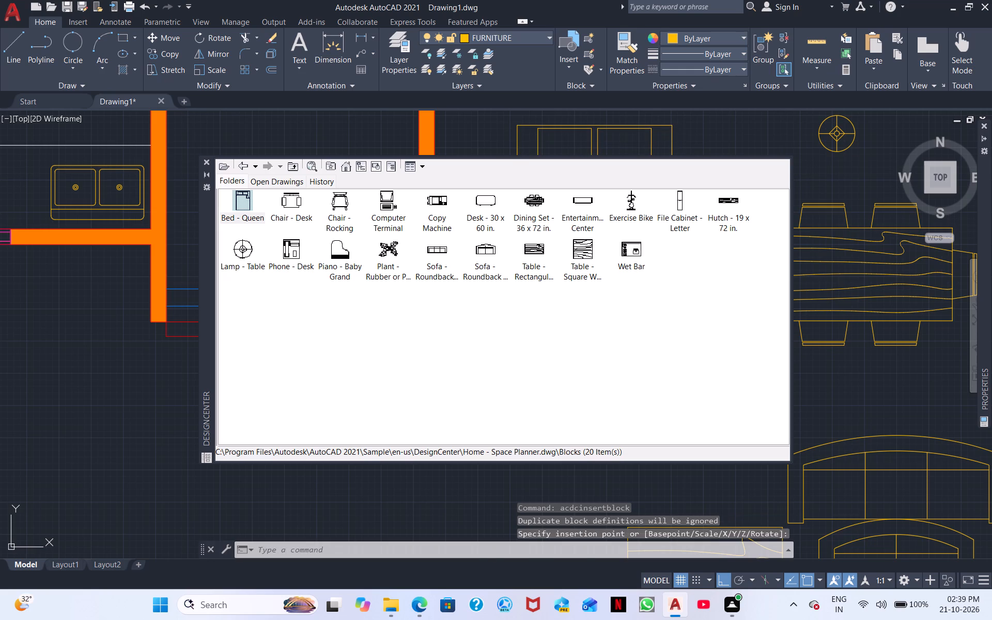
Insert the Entertainment Center block at default scale and rotation, north of the dining set and east of the bed.
double_click(585, 206)
left_click(588, 380)
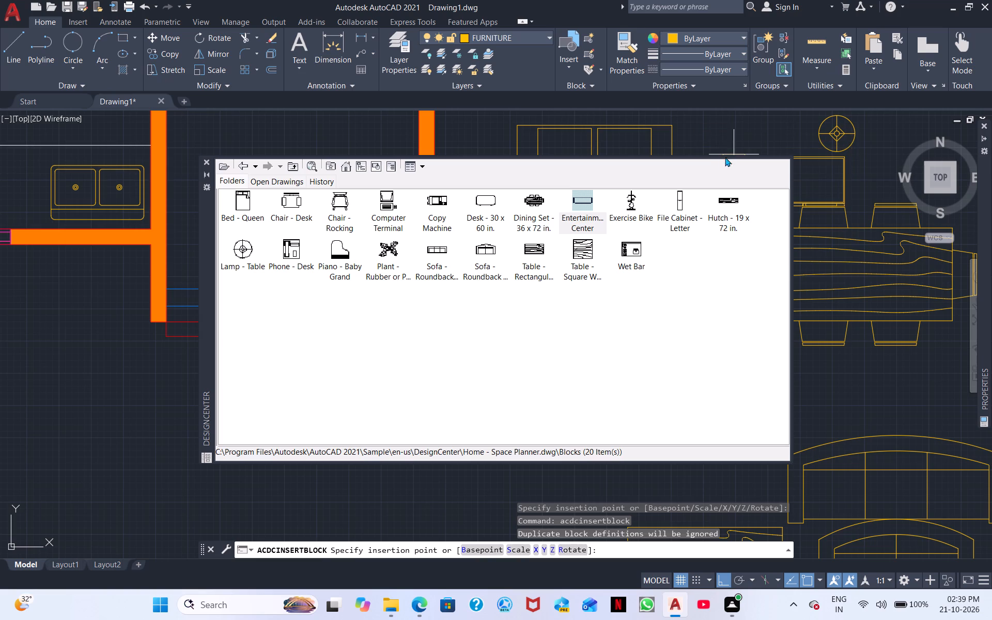
left_click(728, 149)
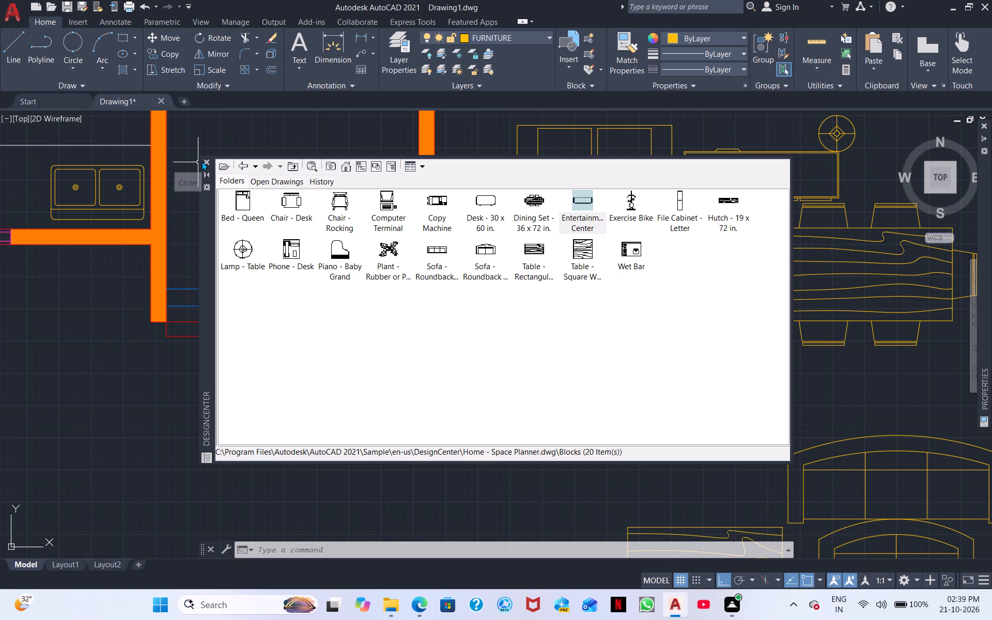
Shrink the DesignCenter palette, reposition it over the drawing, and close it.
left_click_drag(200, 157, 337, 211)
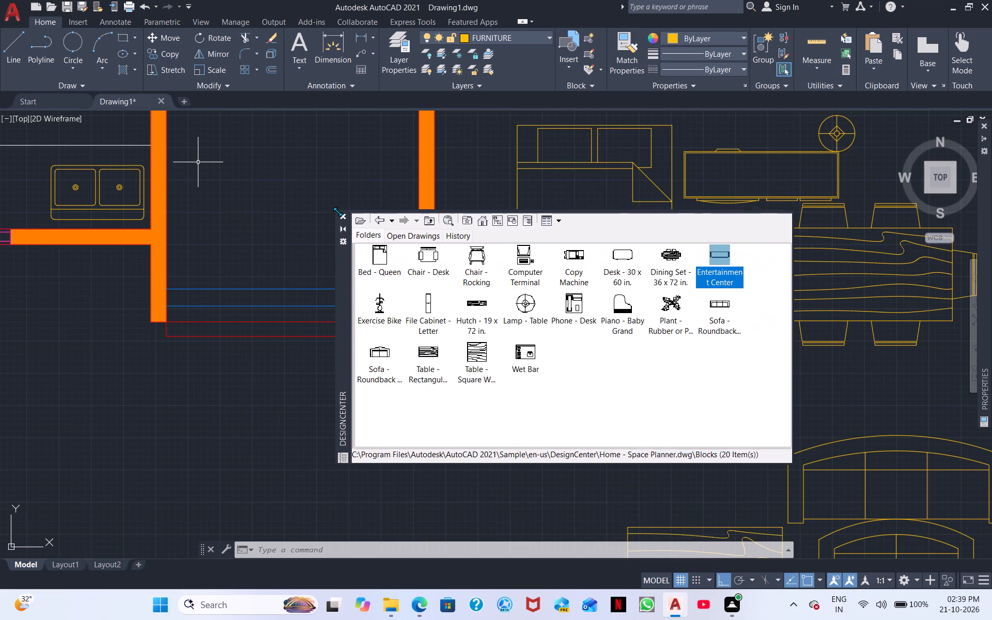
left_click_drag(337, 211, 343, 215)
left_click(343, 215)
left_click_drag(510, 398, 478, 360)
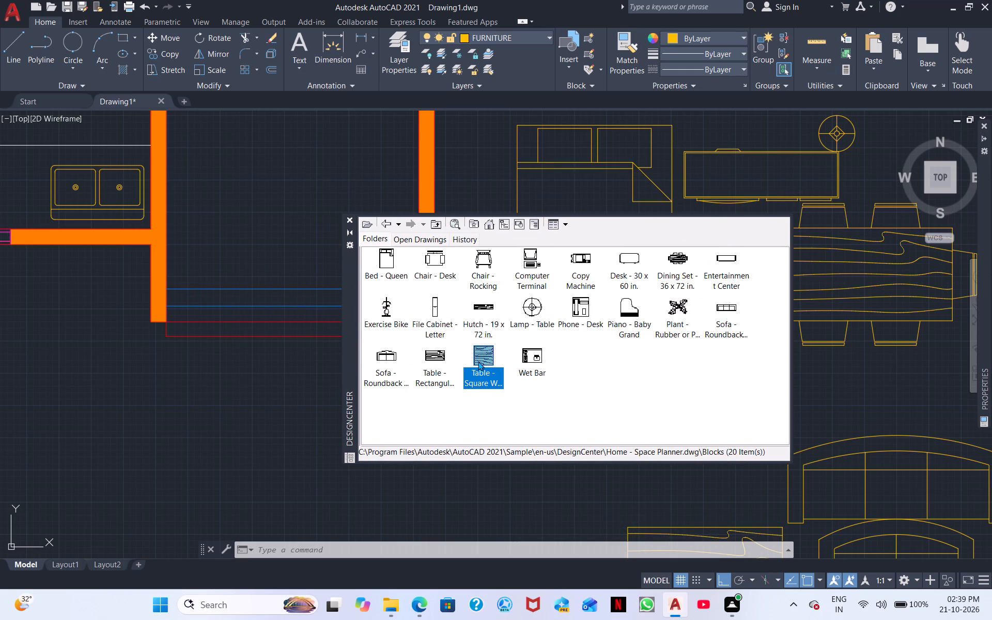
left_click_drag(552, 388, 517, 343)
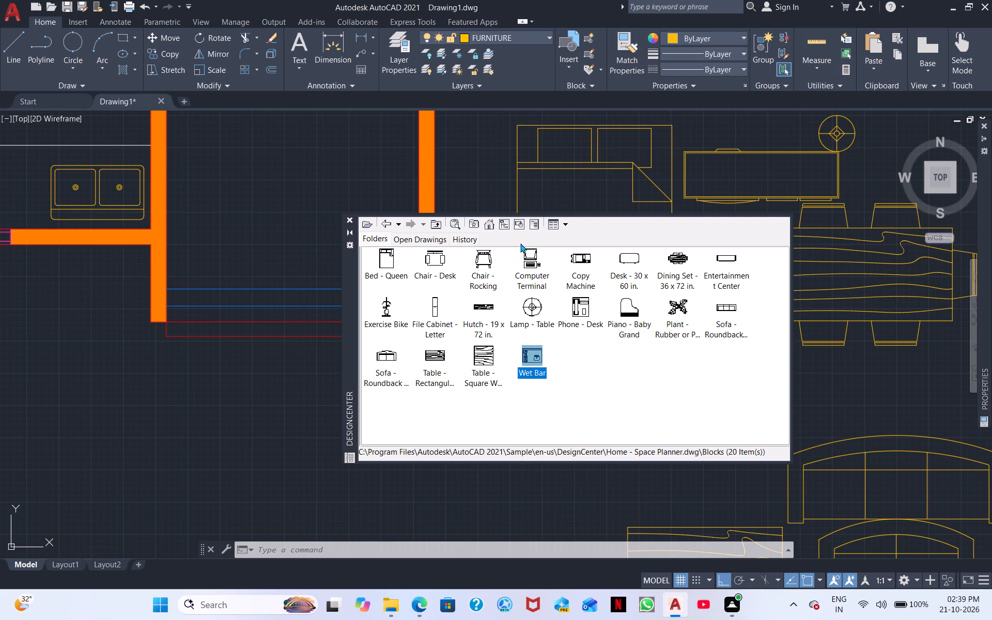
left_click_drag(521, 238, 467, 228)
left_click_drag(510, 238, 443, 225)
left_click_drag(582, 224, 590, 205)
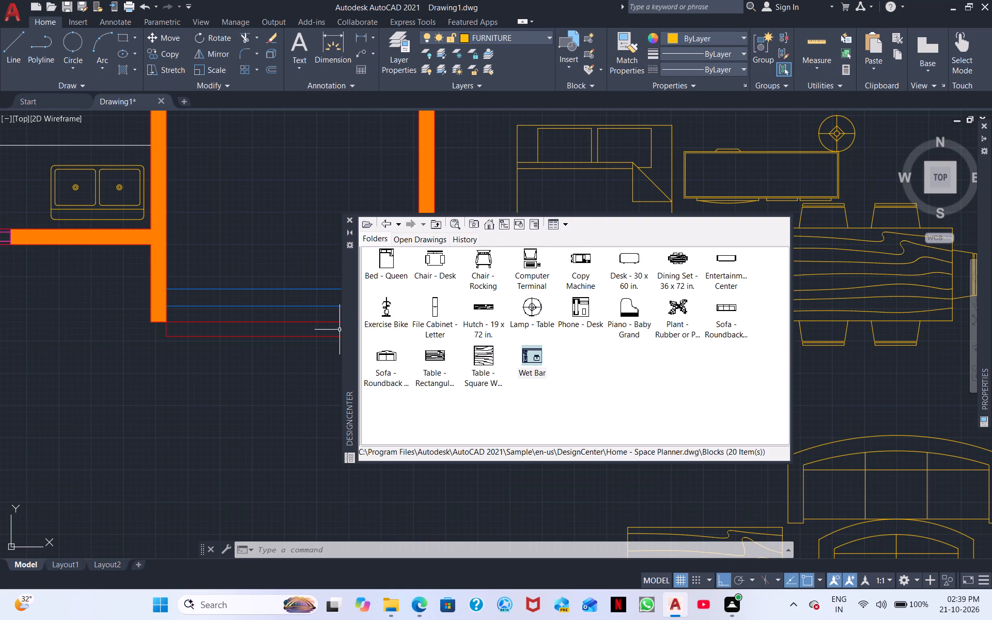
left_click_drag(350, 330, 215, 175)
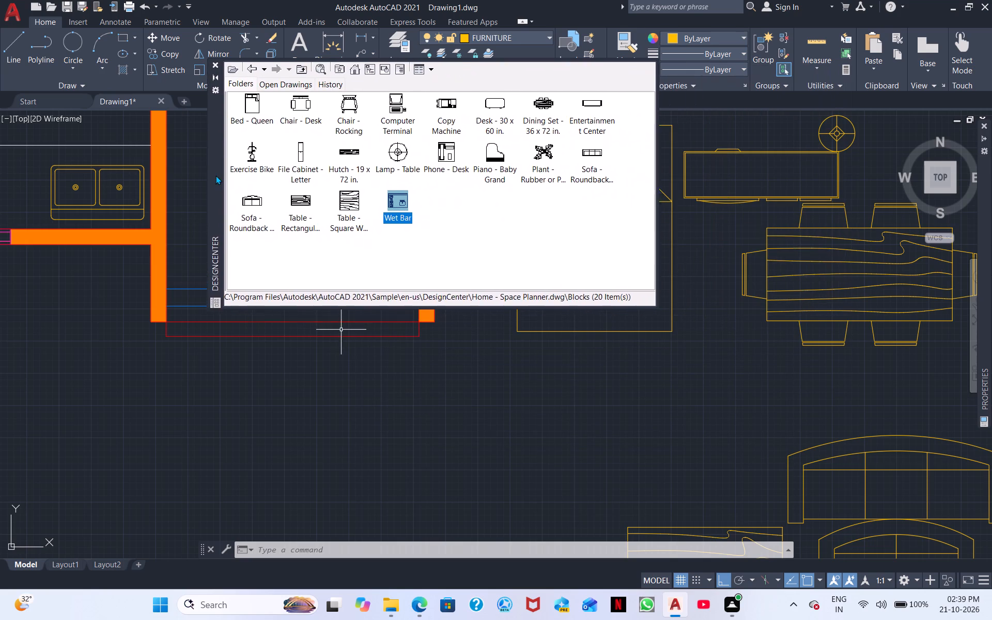
left_click_drag(215, 175, 233, 401)
left_click(233, 401)
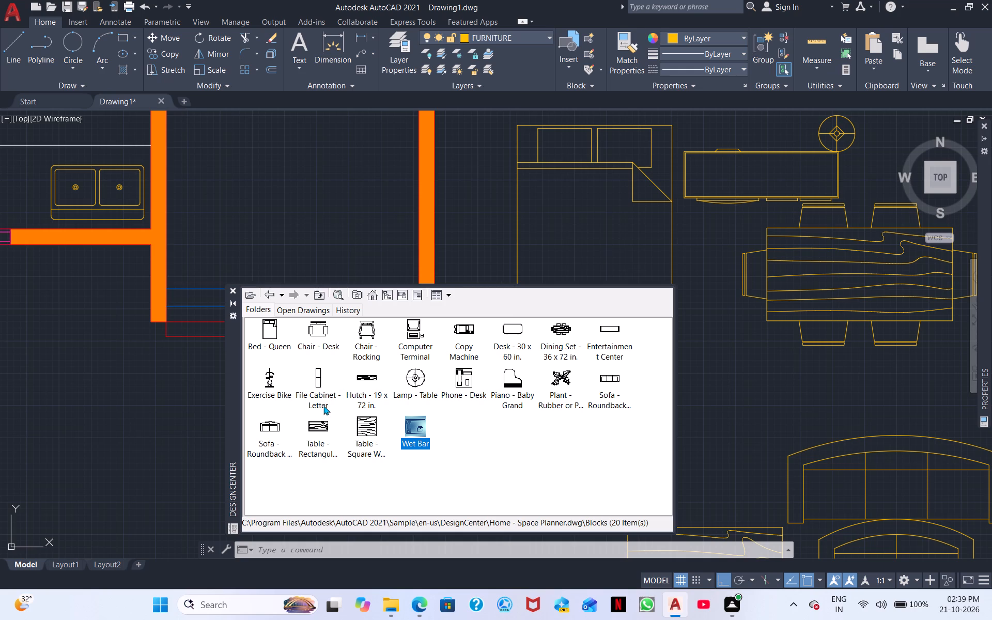
left_click(236, 292)
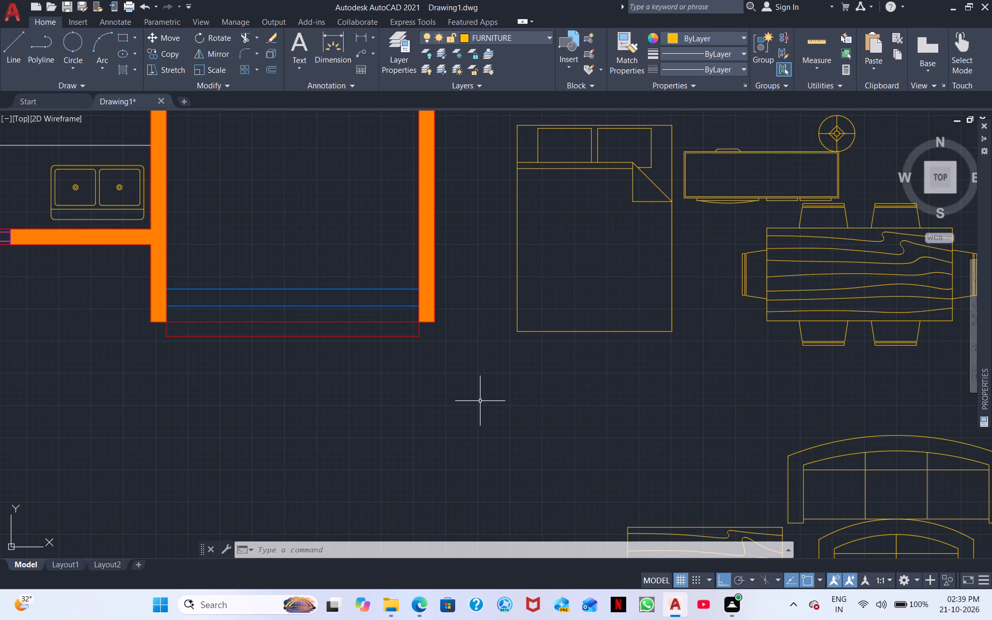
Move the entertainment center straight north, clear of the table lamp and the bed.
middle_click_drag(439, 479, 408, 499)
middle_click_drag(506, 405, 324, 491)
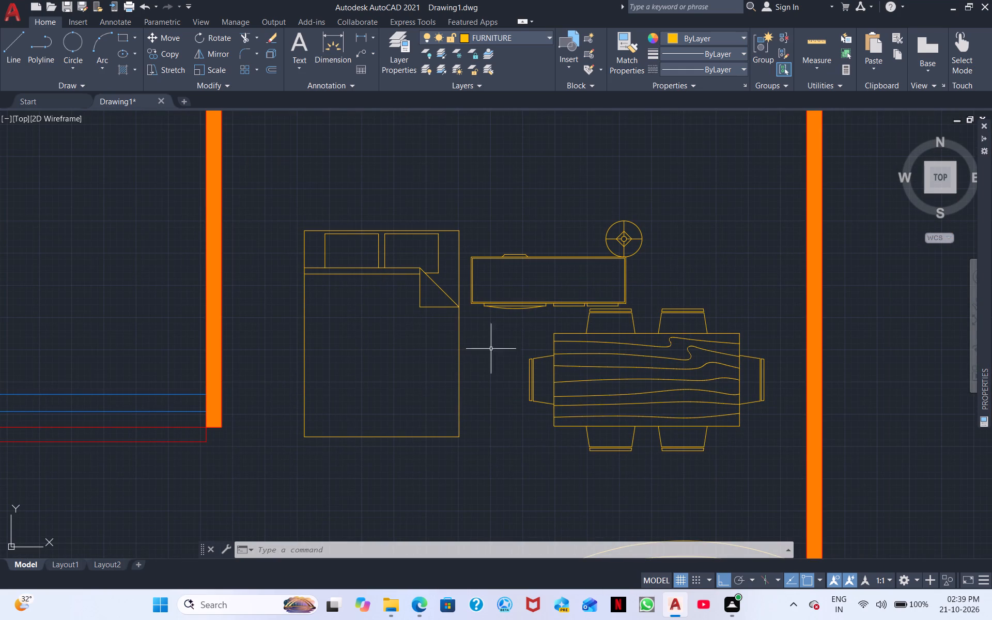
left_click(510, 307)
right_click_drag(470, 331, 464, 328)
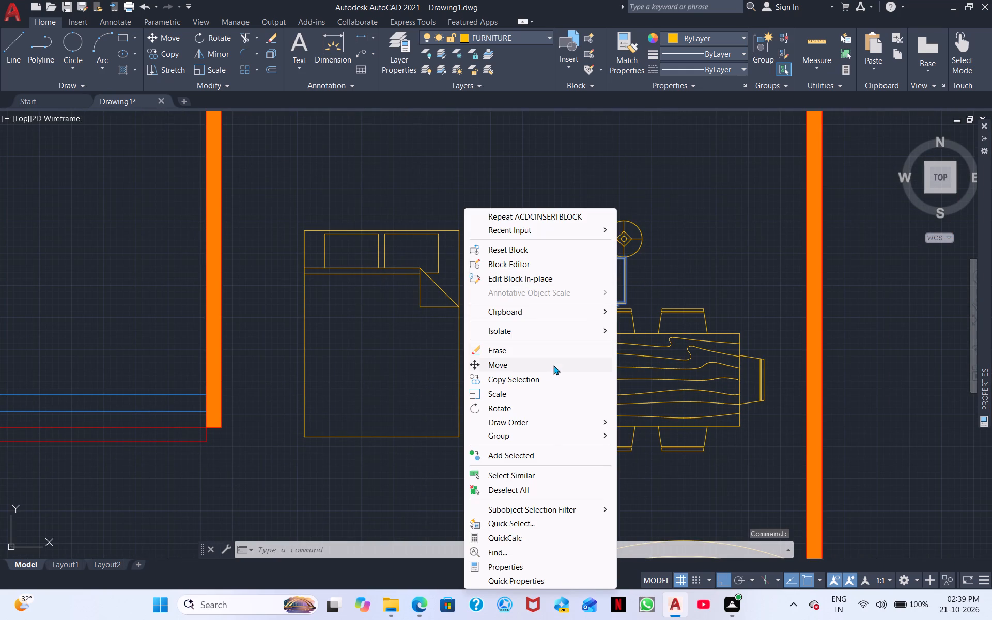
left_click(534, 366)
left_click(514, 273)
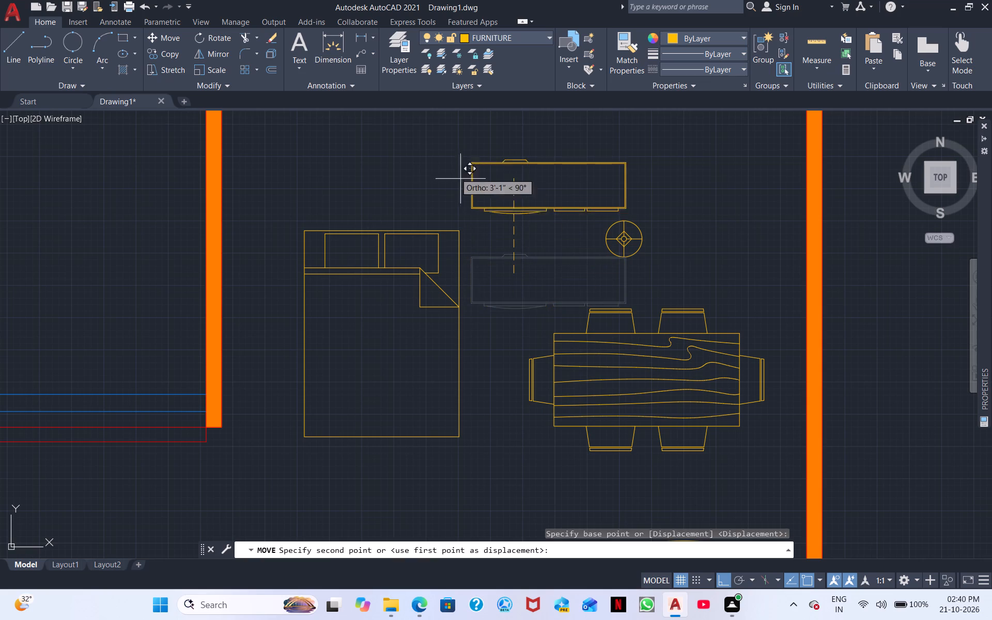
left_click(416, 139)
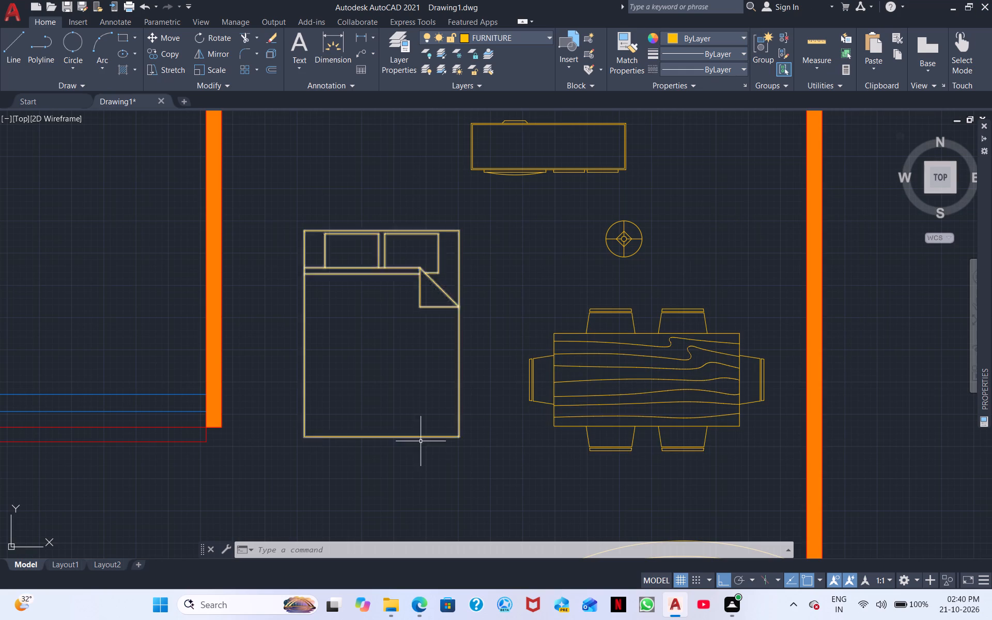
Reopen DesignCenter with the DC command.
left_click(338, 544)
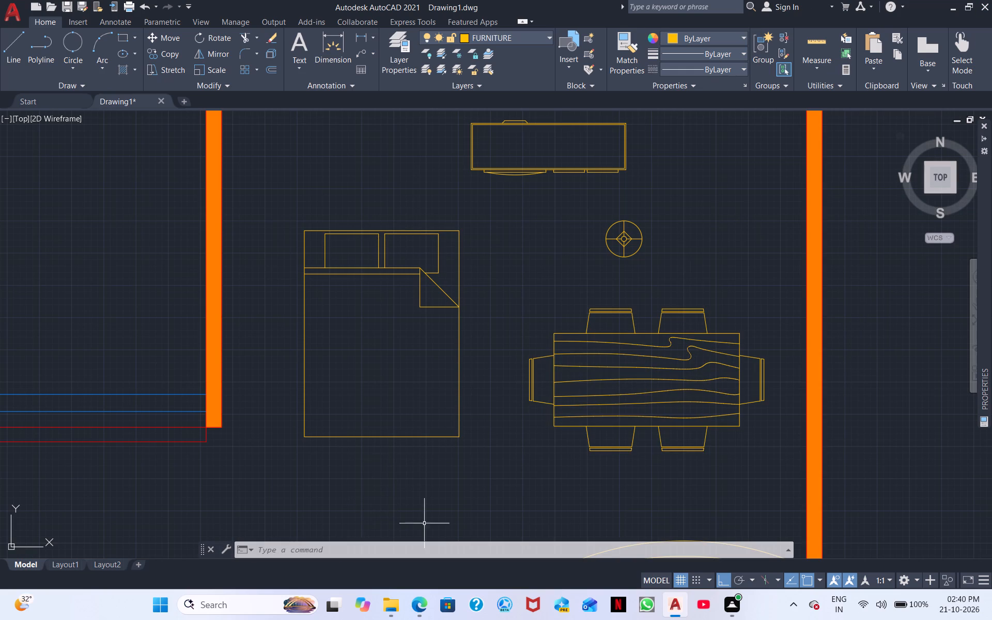
type("DC")
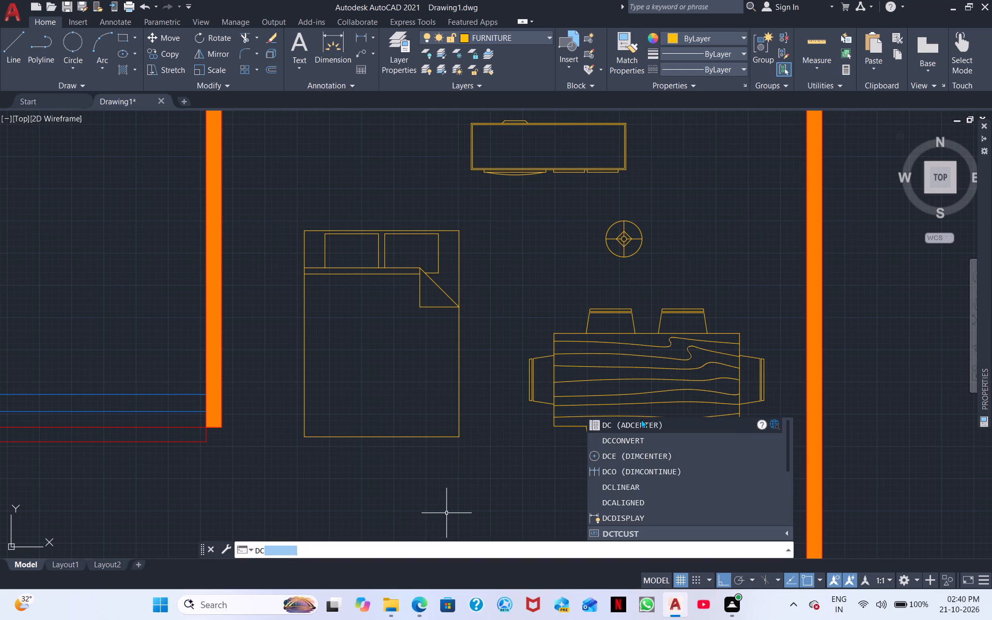
left_click(641, 419)
Insert the Chair - Rocking block at default scale and rotation, in the empty area outside the house's southeast corner.
scroll(597, 433, "down", 2)
scroll(702, 277, "down", 2)
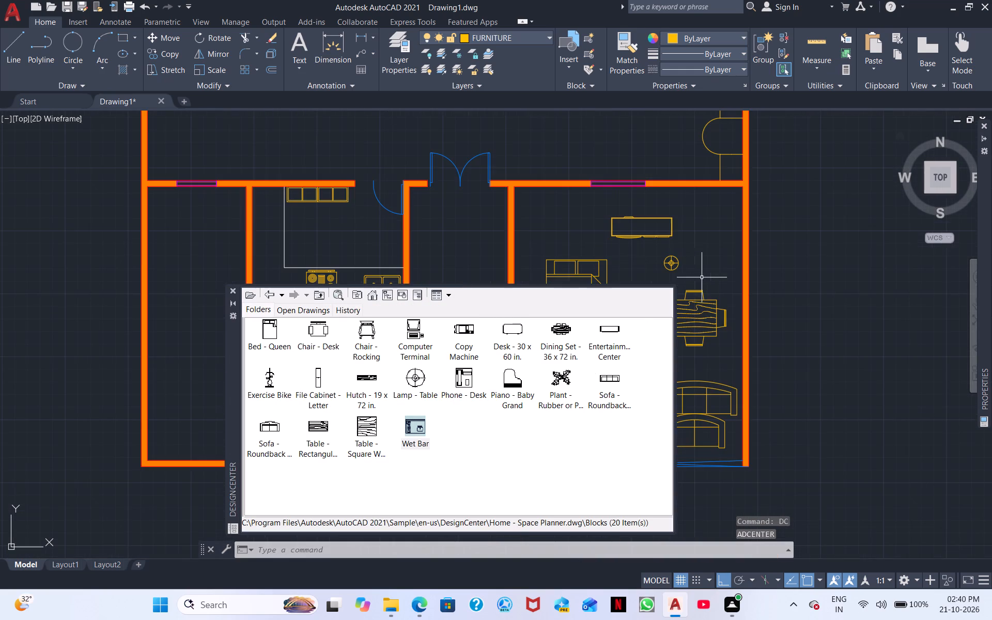
middle_click_drag(700, 286, 720, 152)
scroll(720, 152, "down", 1)
middle_click_drag(726, 168, 704, 316)
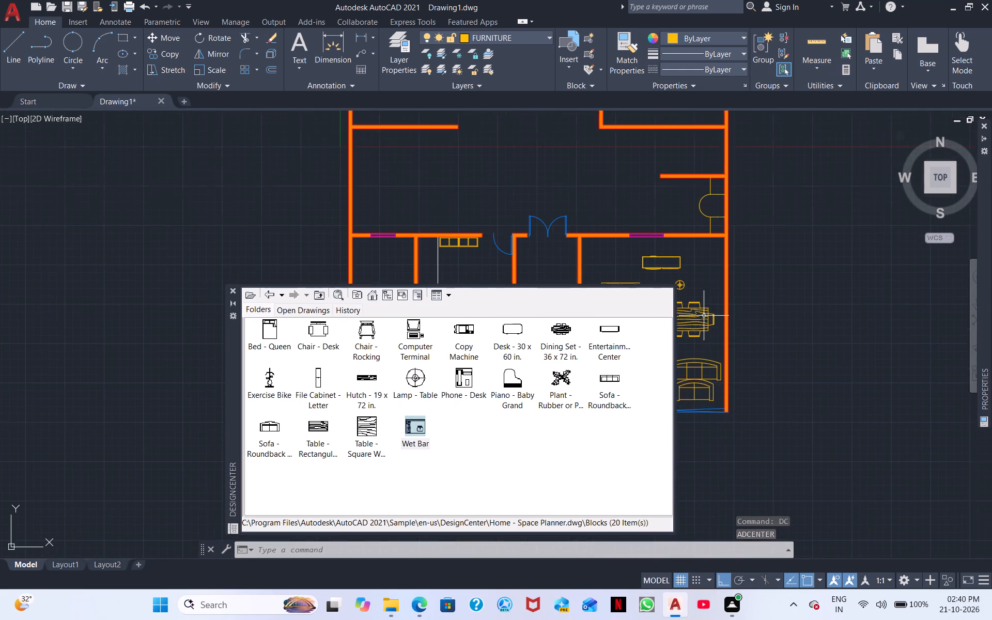
middle_click_drag(722, 285, 816, 232)
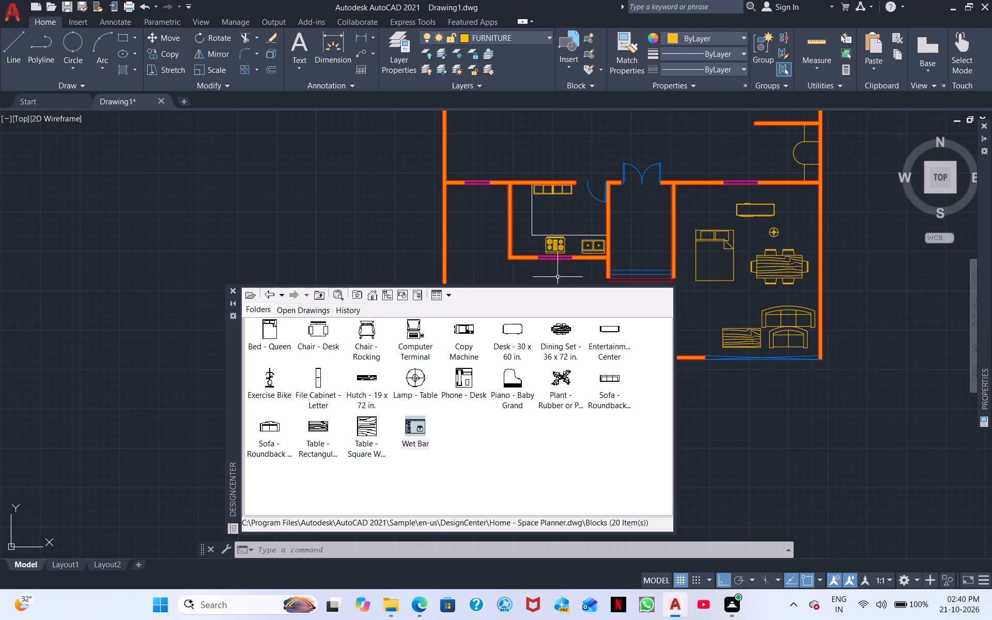
left_click(364, 336)
double_click(364, 336)
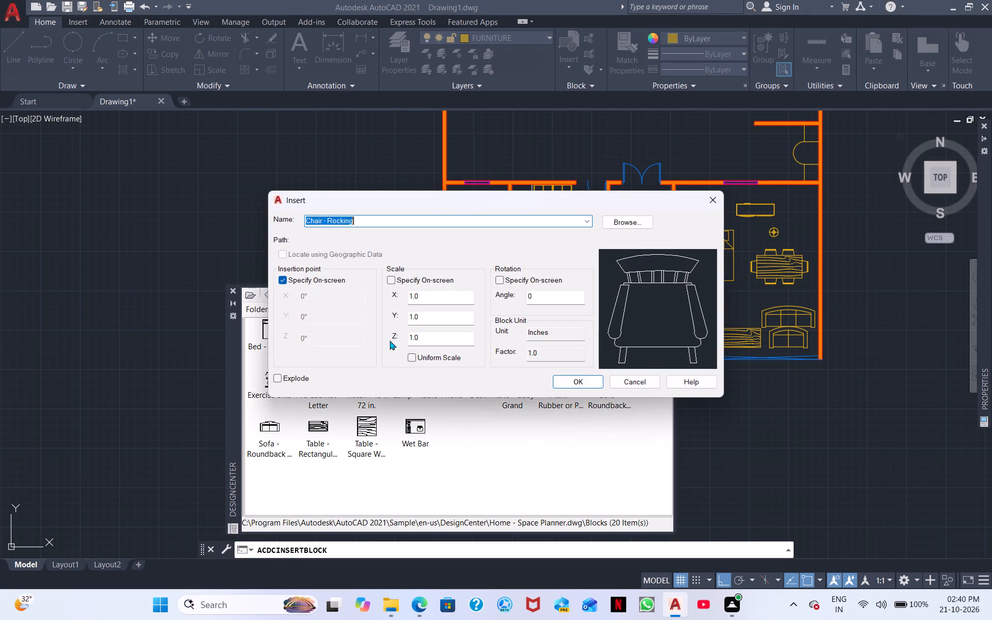
left_click(586, 372)
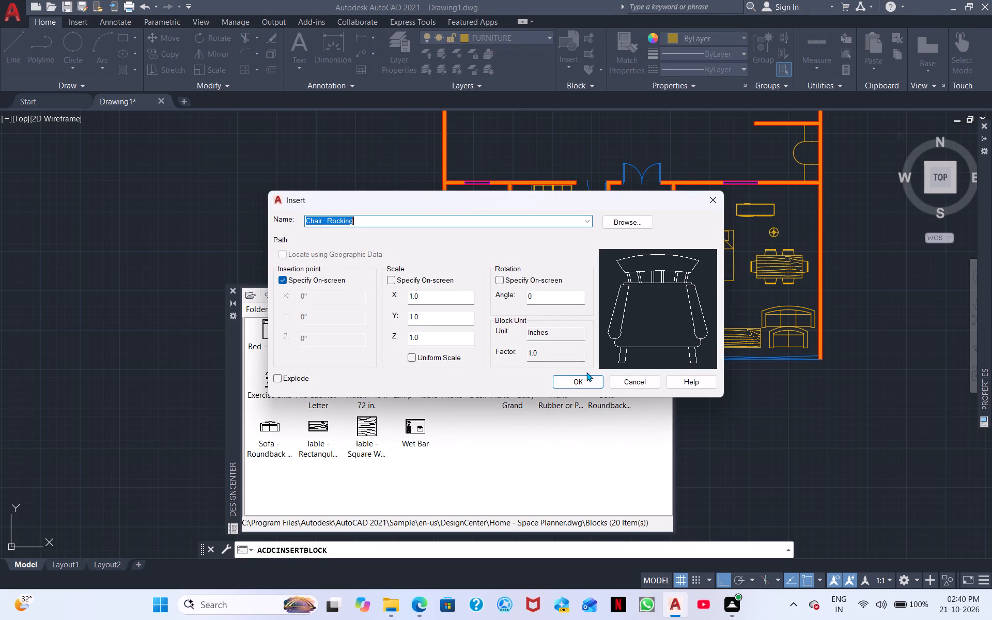
left_click(584, 378)
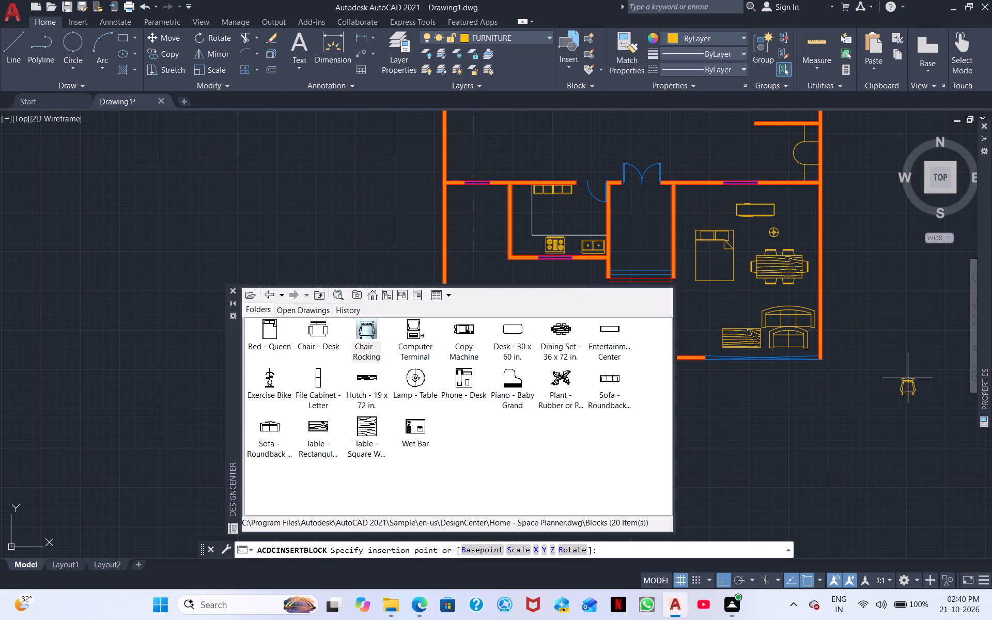
left_click(919, 373)
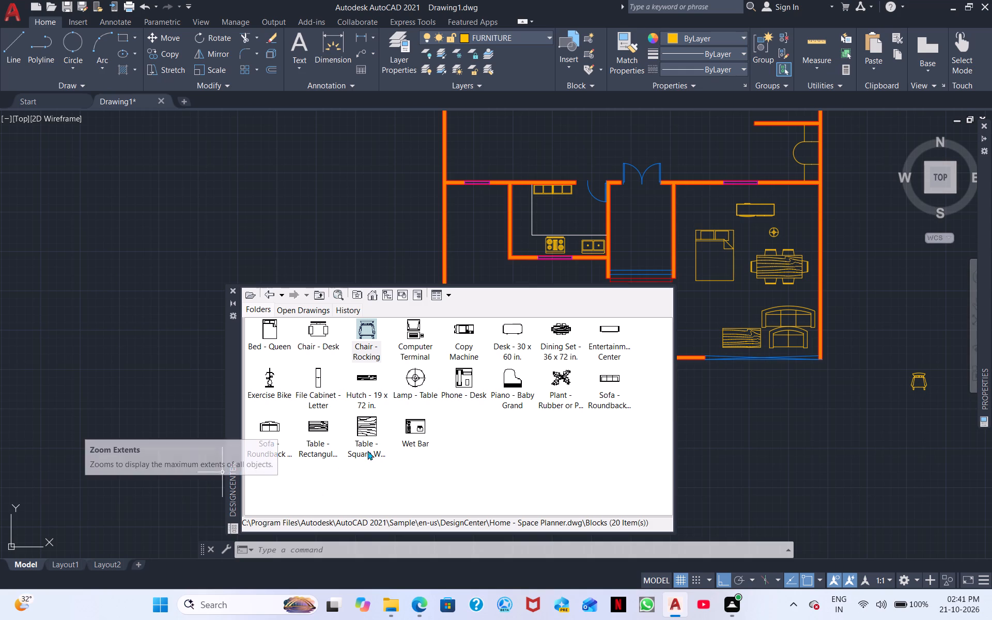
Insert the Table - Square Woodgrain 42 x 42 in. block at default scale and rotation, just south of the rocking chair.
left_click(375, 431)
double_click(367, 430)
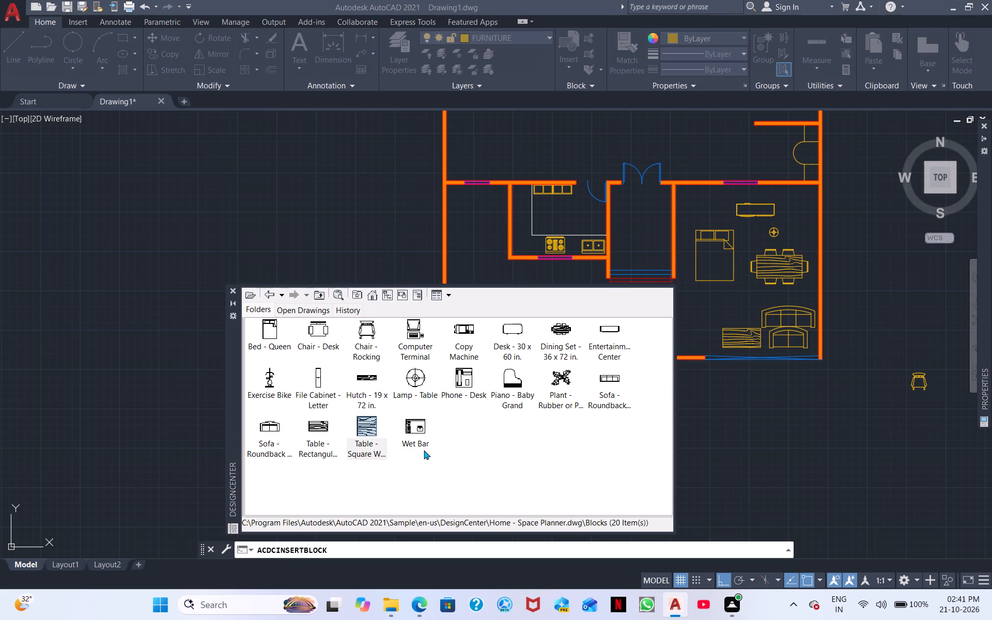
left_click(580, 379)
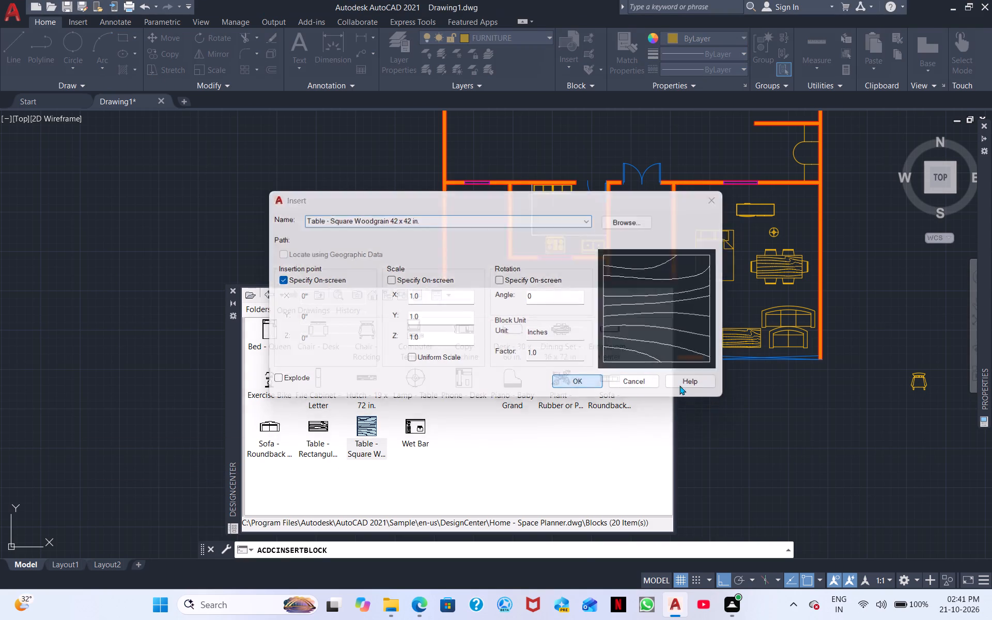
left_click(907, 398)
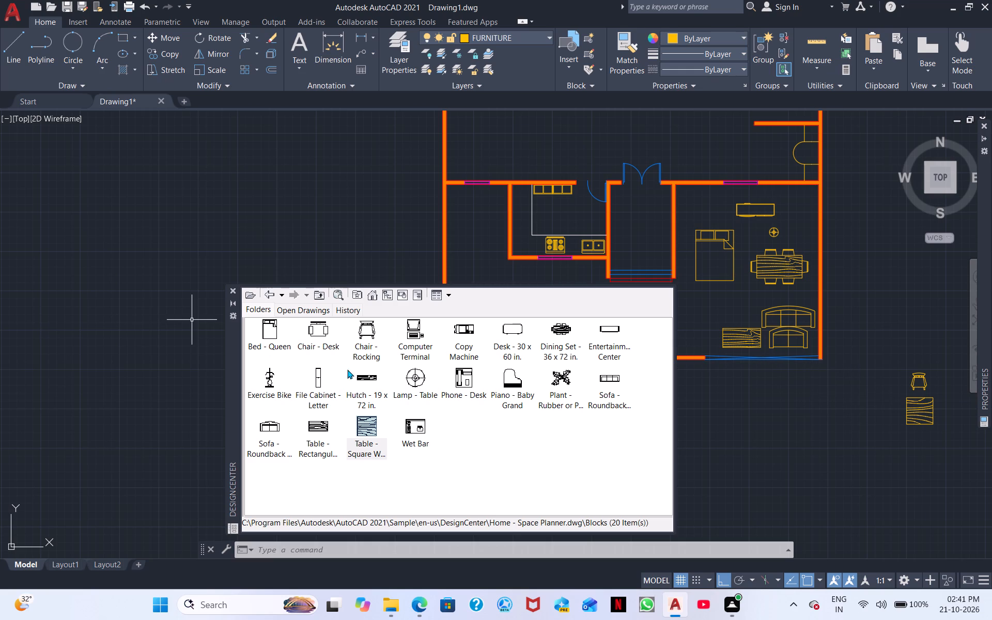
Return DesignCenter to its home Sample folder to browse for other block drawings.
left_click(377, 297)
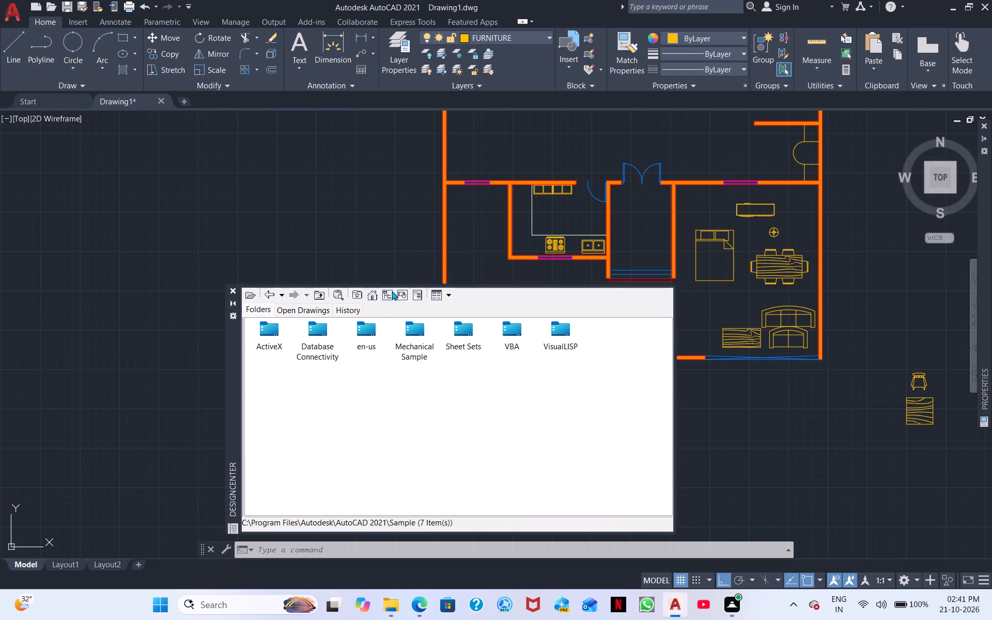
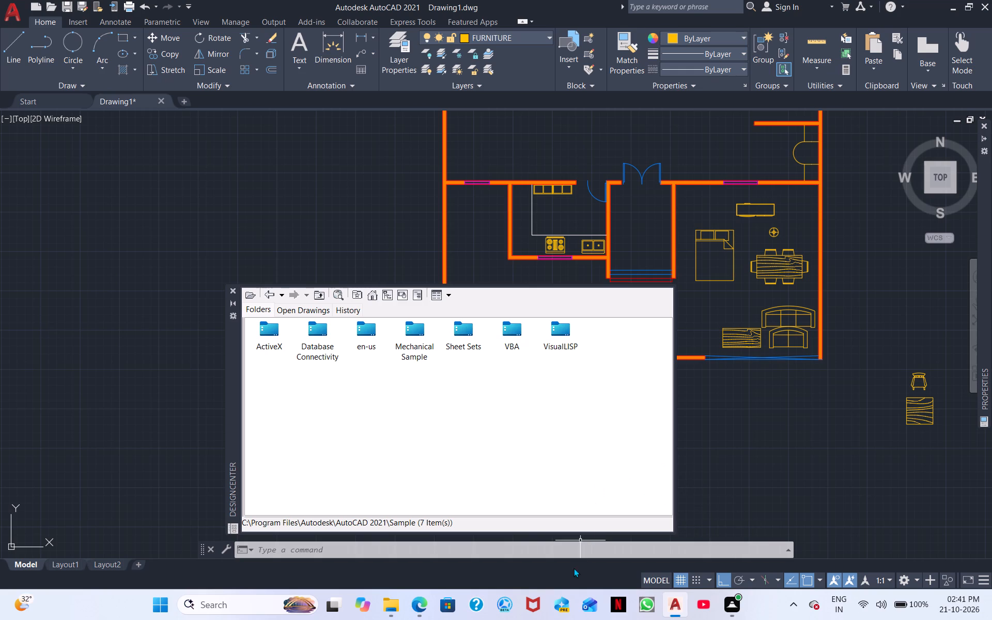
Insert the Bath Tub - 26 x 60 in. block from House Designer.dwg at default scale and rotation, outside the house's southeast corner.
double_click(365, 348)
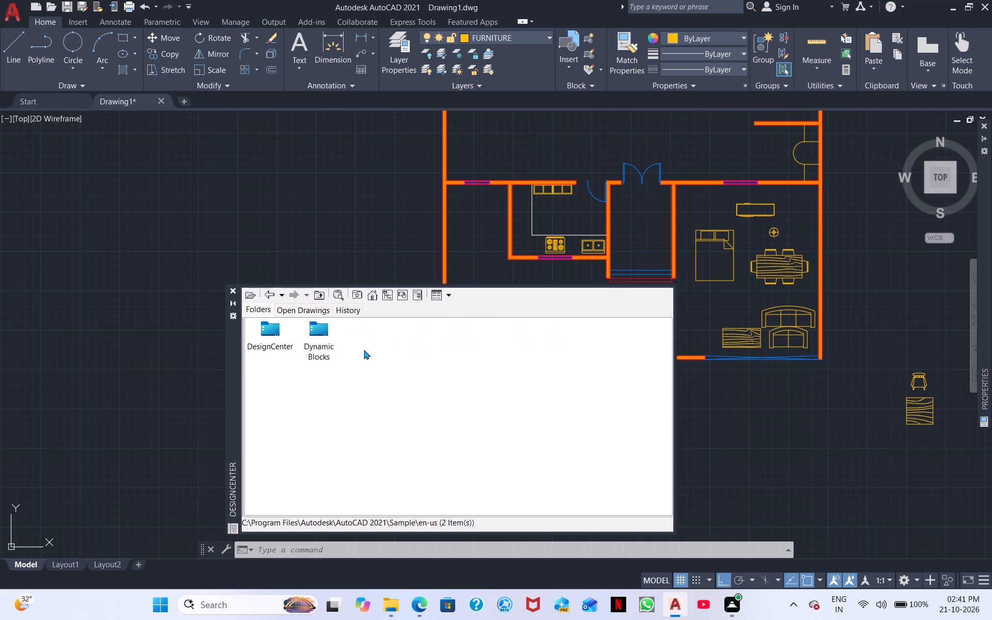
double_click(273, 336)
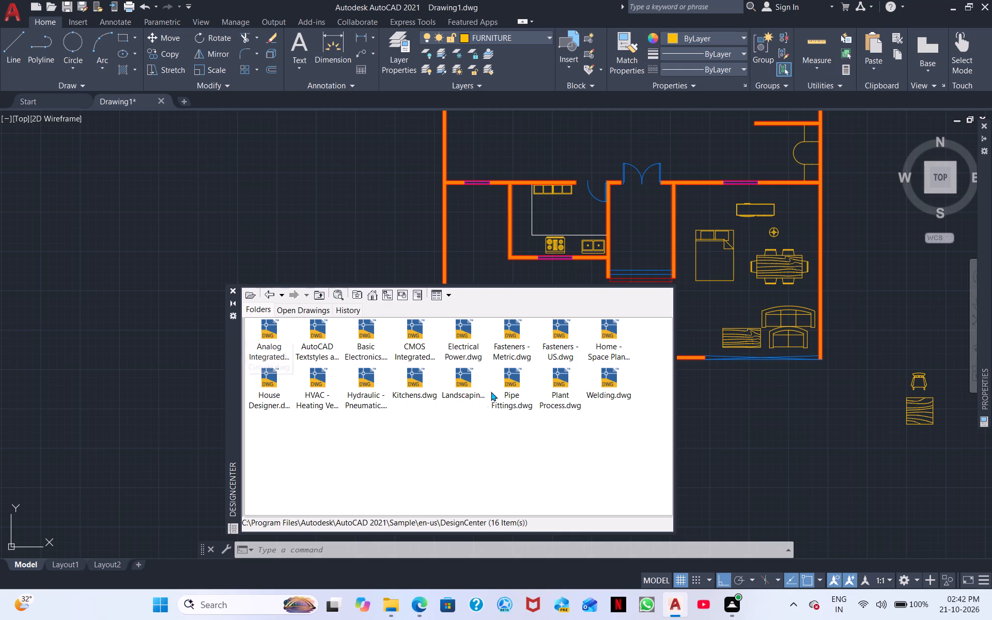
double_click(273, 388)
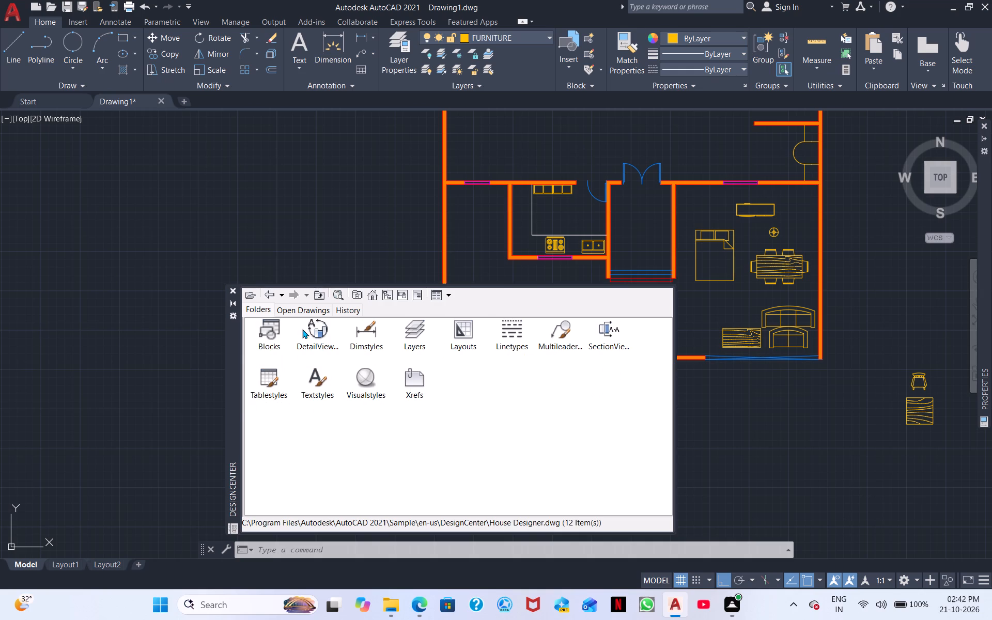
double_click(281, 329)
double_click(281, 337)
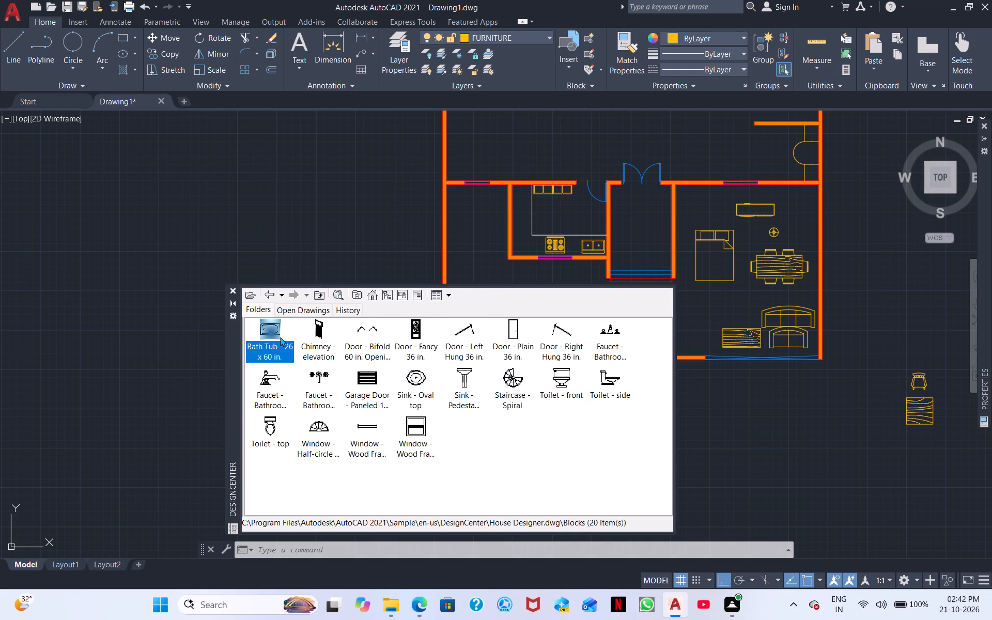
left_click(577, 380)
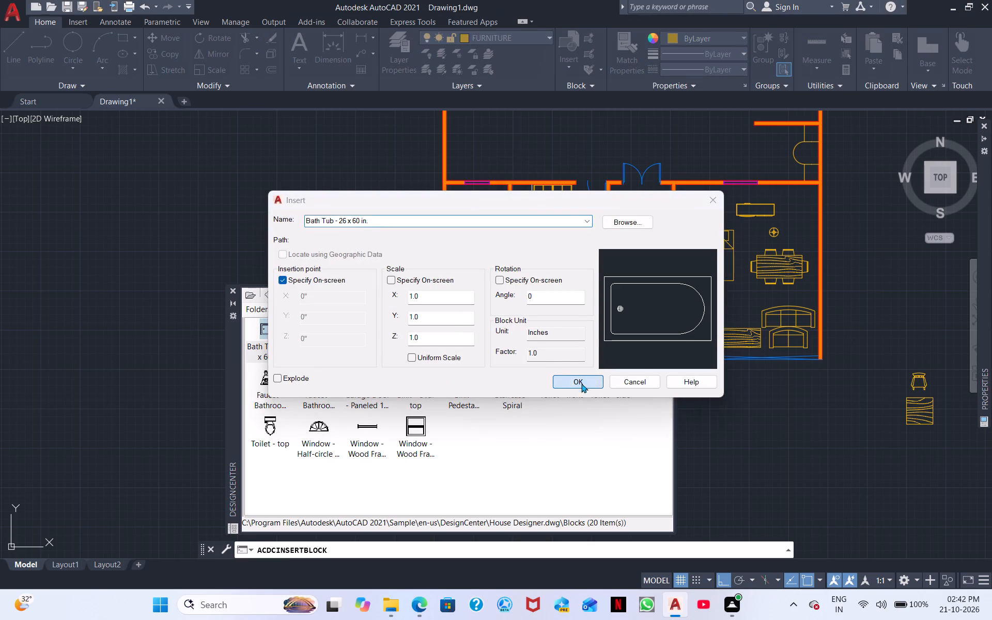
left_click(804, 413)
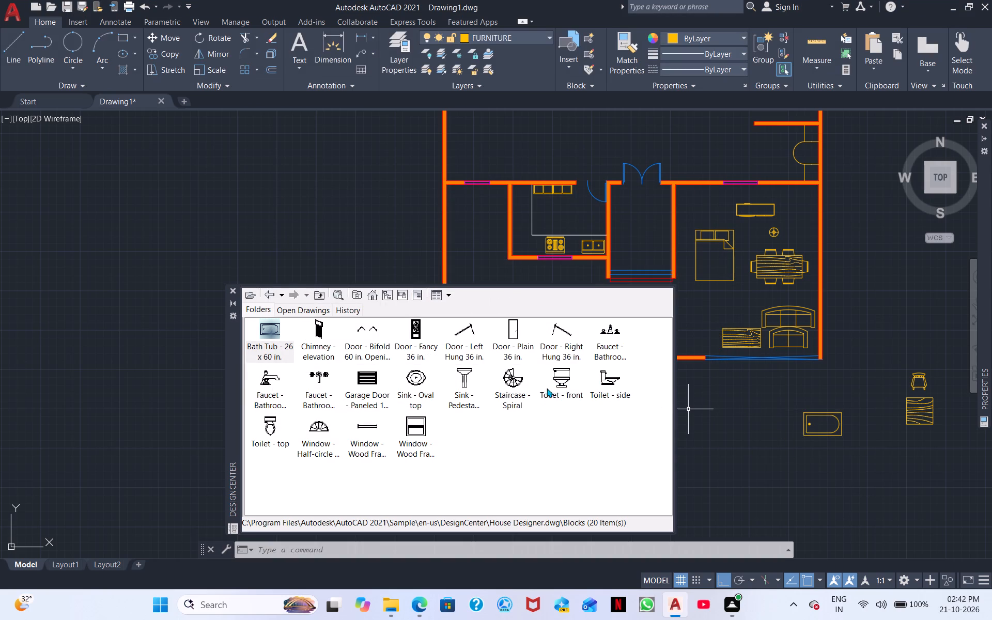
Insert the Toilet - top block at default scale and rotation just north of the bath tub, and close DesignCenter.
double_click(274, 428)
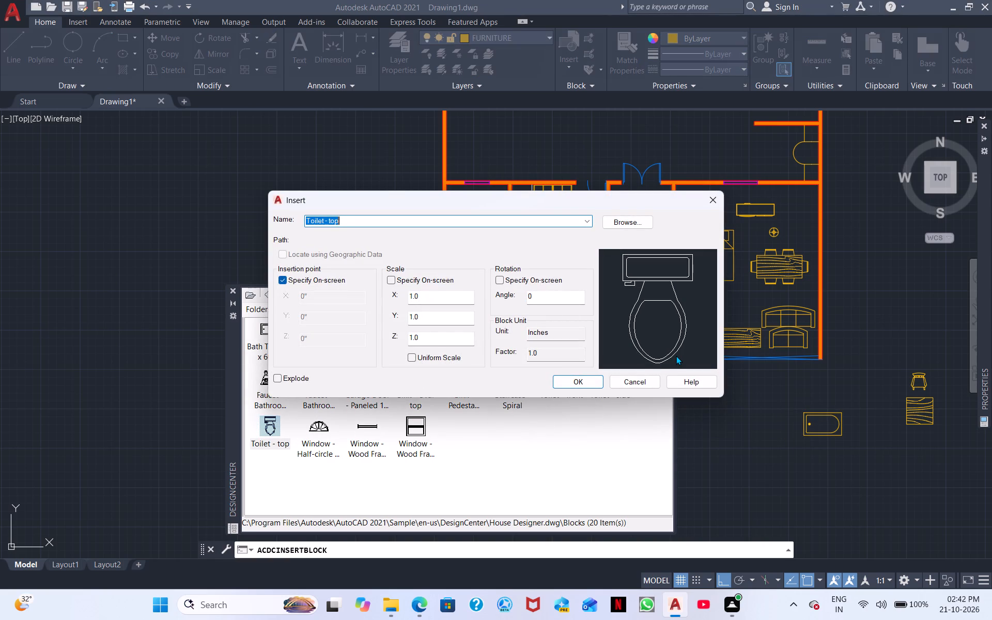
left_click(580, 382)
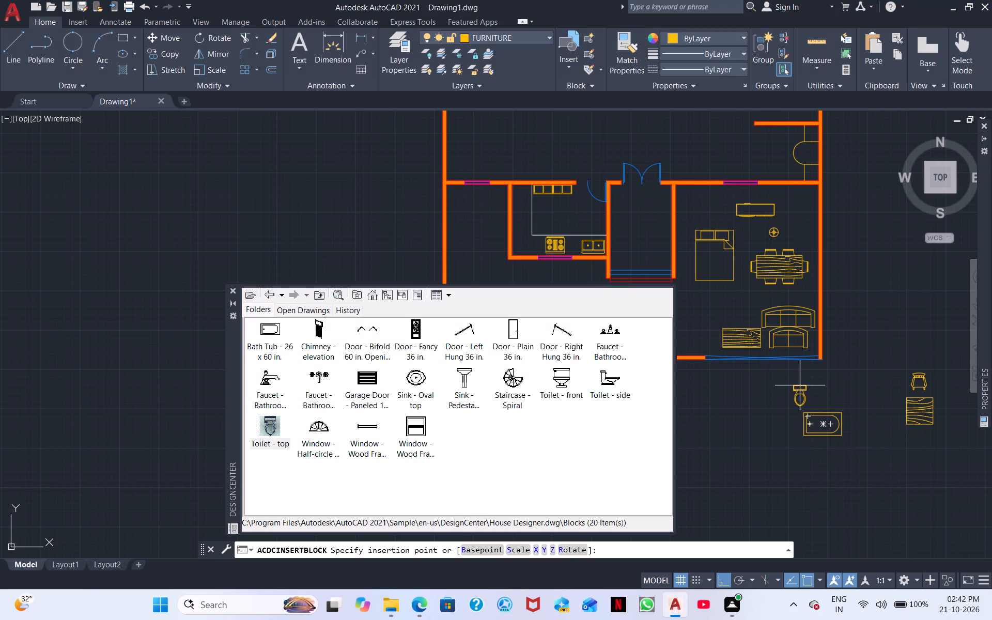
left_click(804, 385)
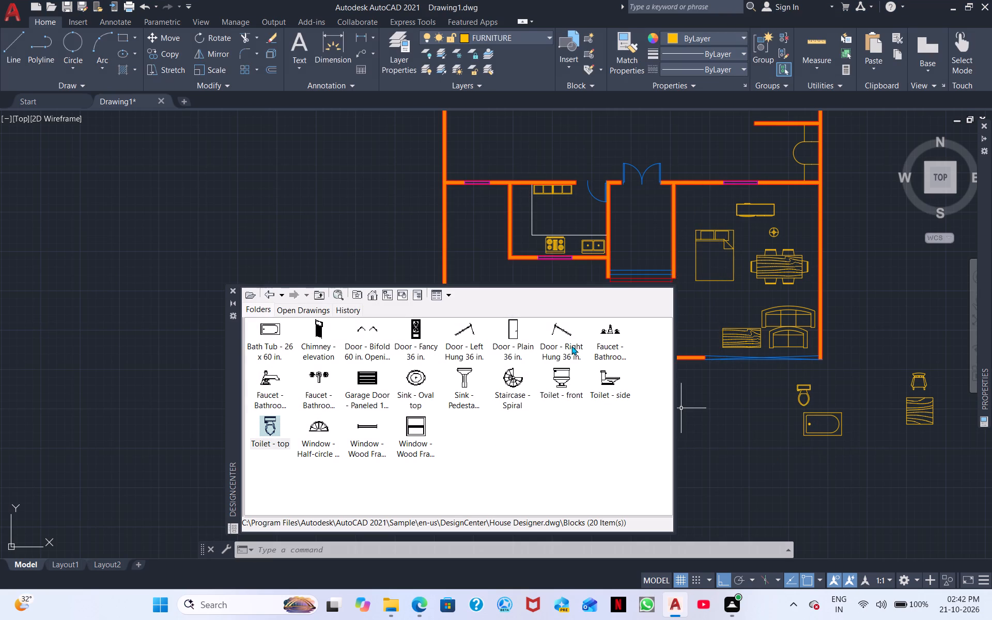
left_click(233, 288)
Move the double bed out of the southeast area into the empty space east of the house.
scroll(483, 414, "down", 2)
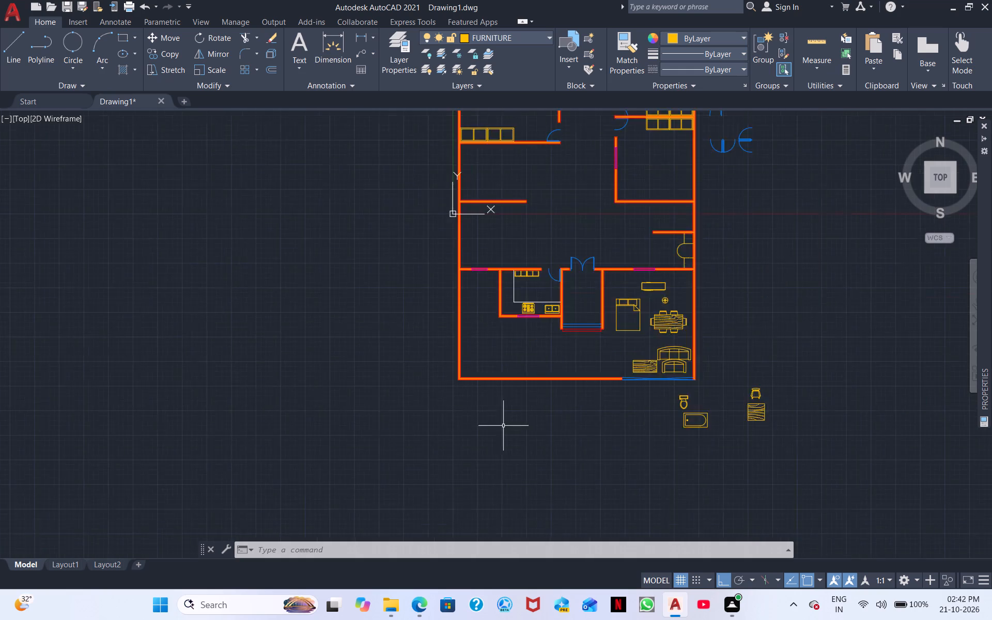
middle_click_drag(566, 388, 570, 513)
scroll(547, 459, "up", 1)
middle_click_drag(575, 451, 581, 359)
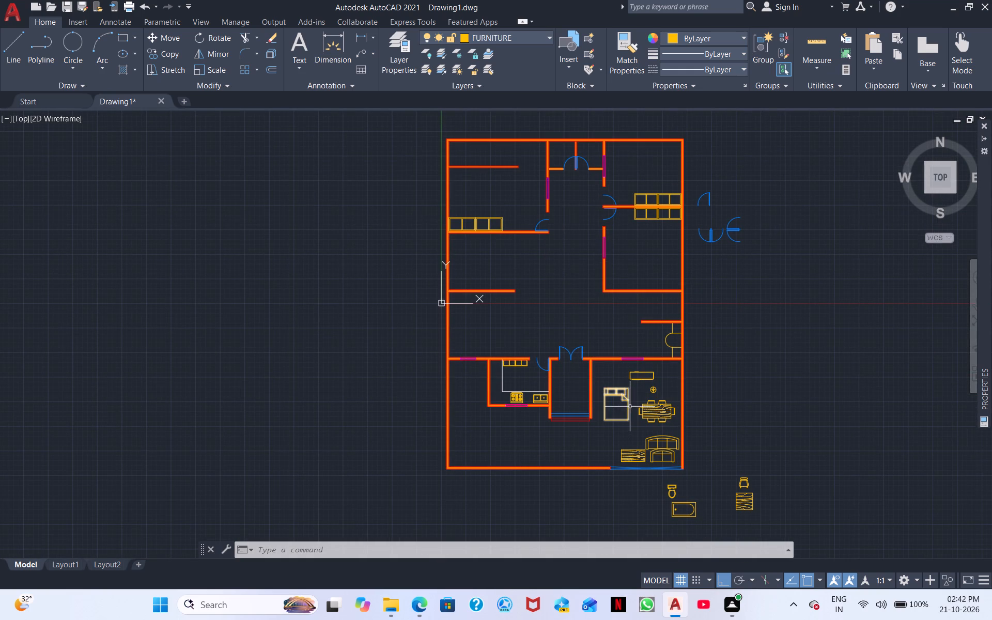
left_click(629, 407)
right_click(629, 407)
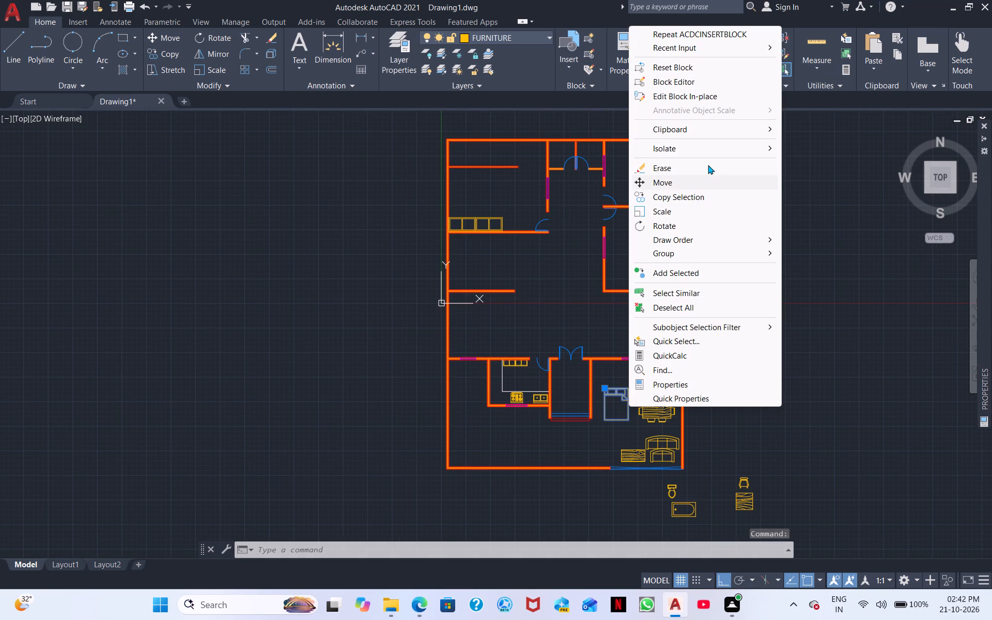
left_click(698, 182)
left_click(625, 414)
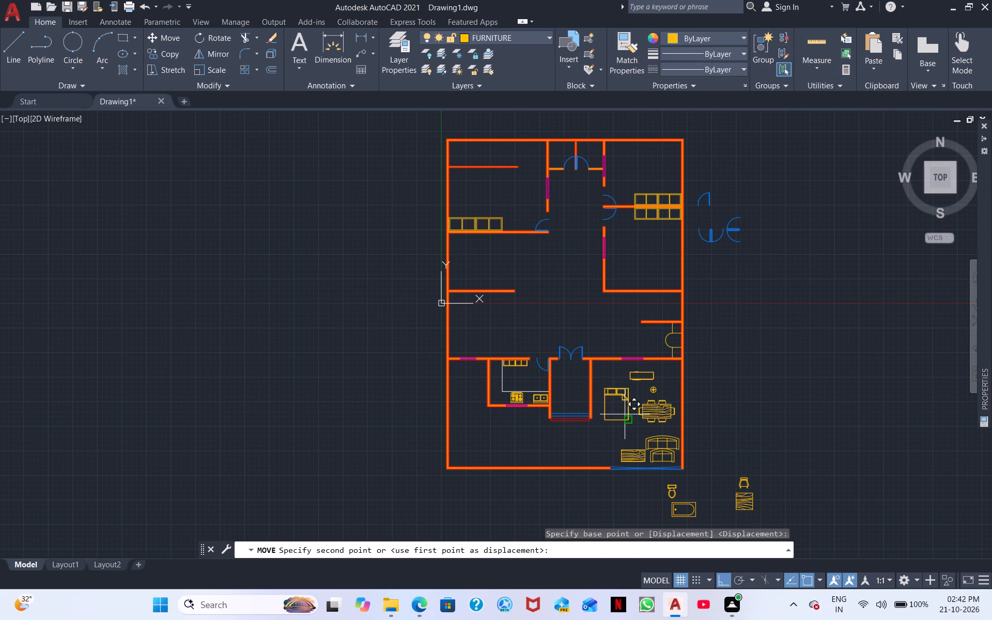
left_click(827, 300)
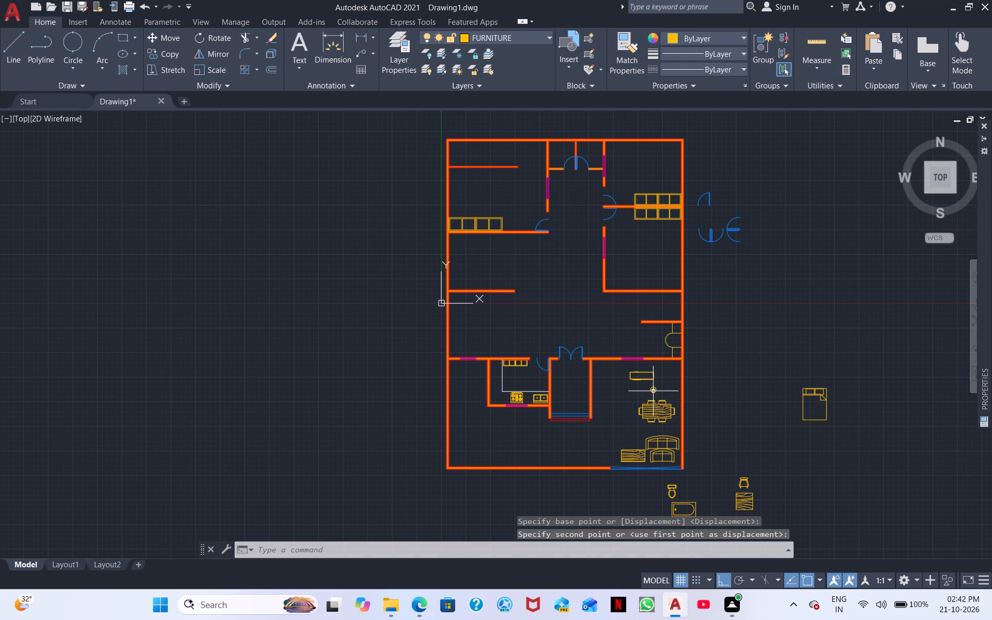
Move the round lamp horizontally out of the house to the east side of the relocated bed.
scroll(655, 391, "up", 3)
left_click(654, 391)
right_click(657, 391)
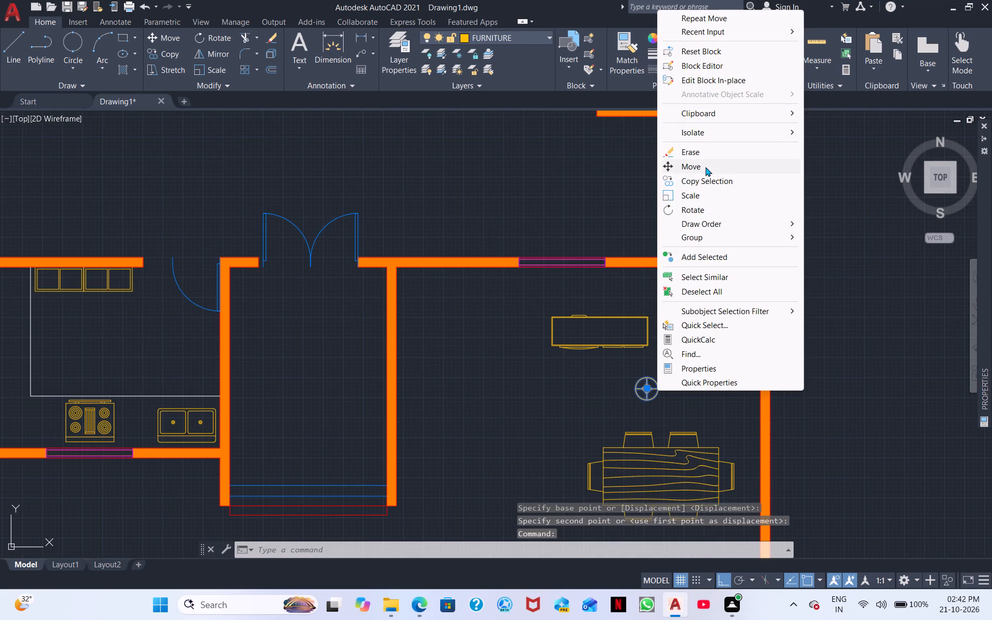
left_click(705, 167)
left_click(660, 380)
middle_click_drag(989, 388, 553, 420)
scroll(871, 460, "down", 2)
middle_click_drag(895, 446, 607, 454)
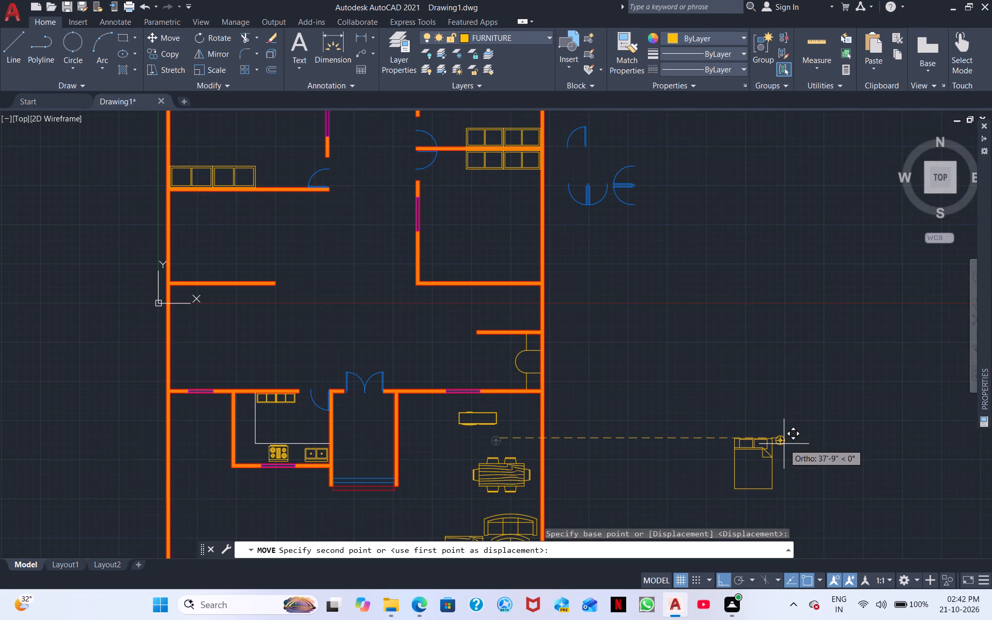
left_click(807, 459)
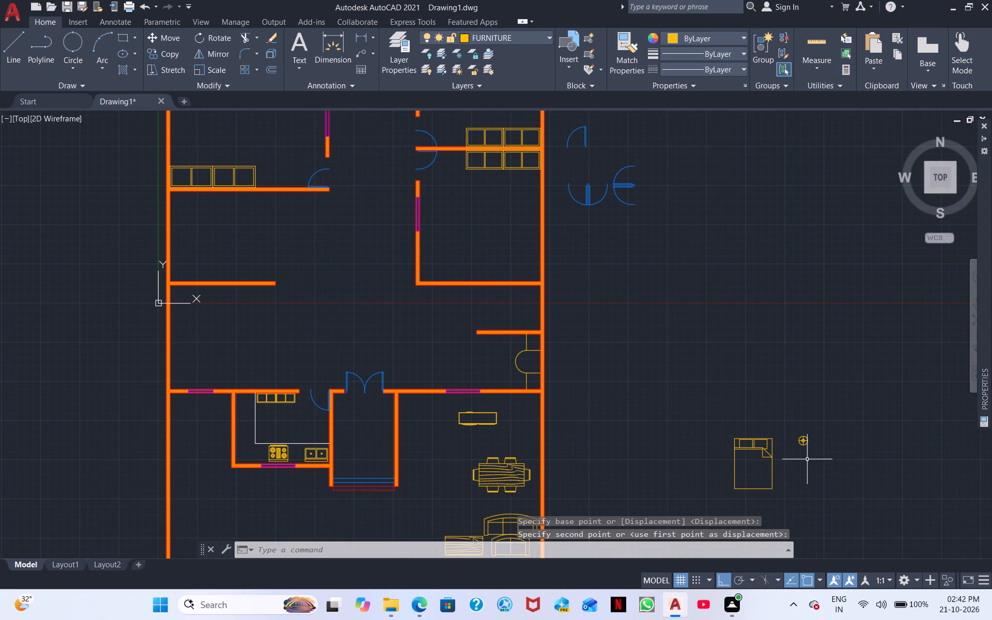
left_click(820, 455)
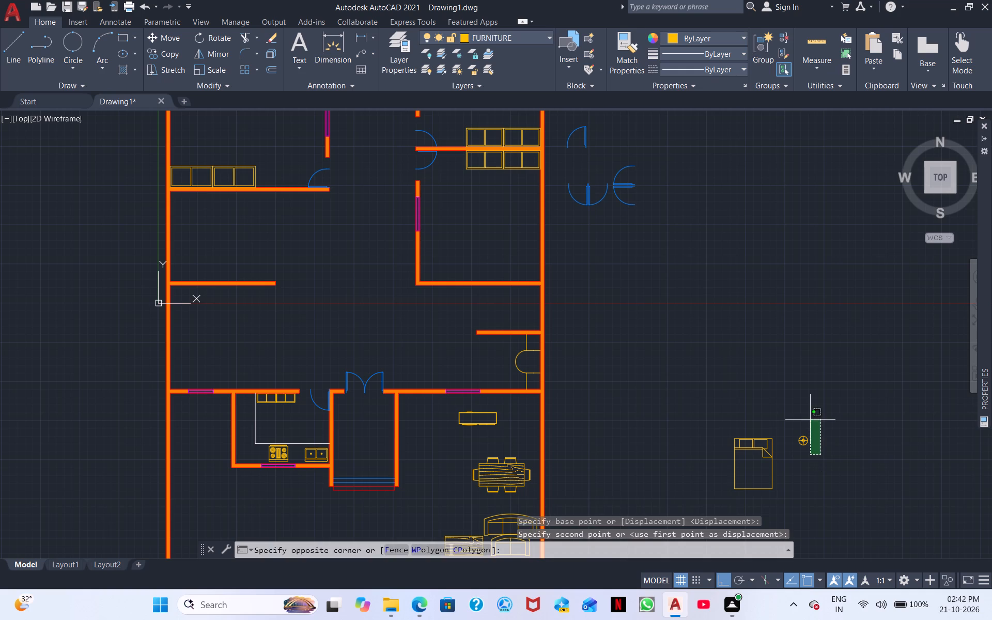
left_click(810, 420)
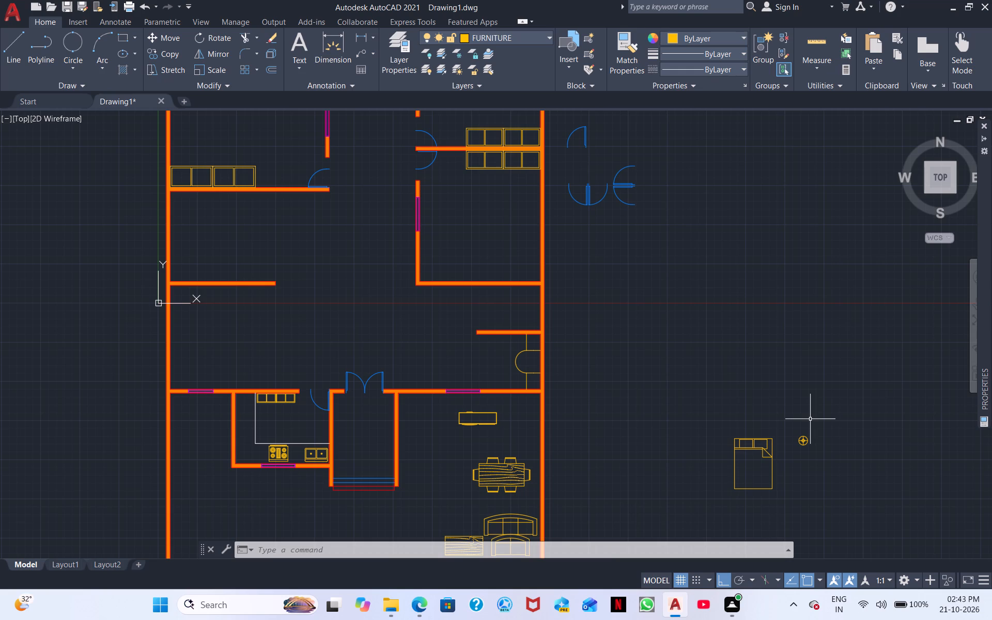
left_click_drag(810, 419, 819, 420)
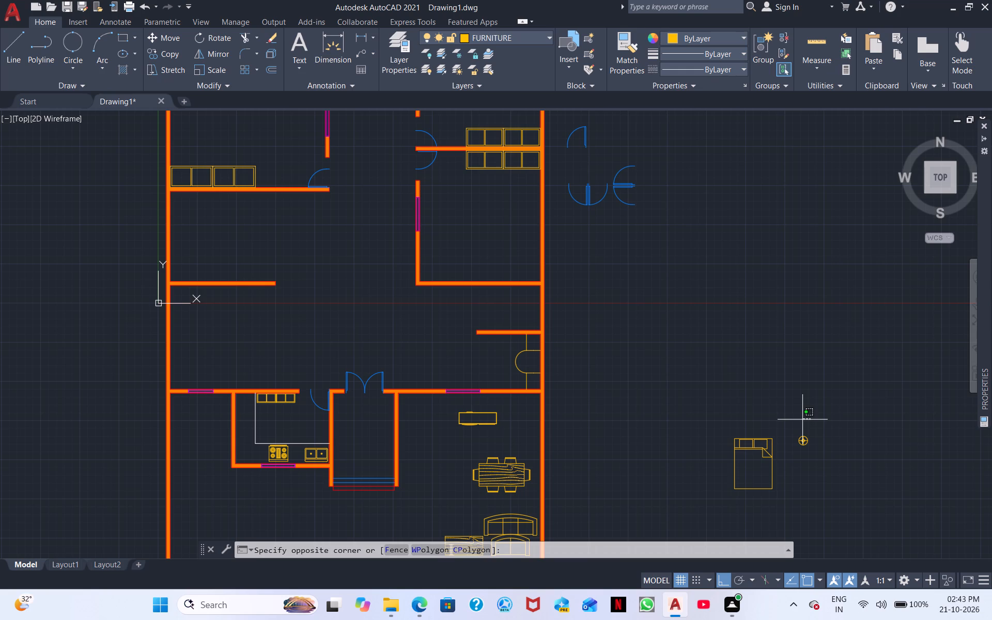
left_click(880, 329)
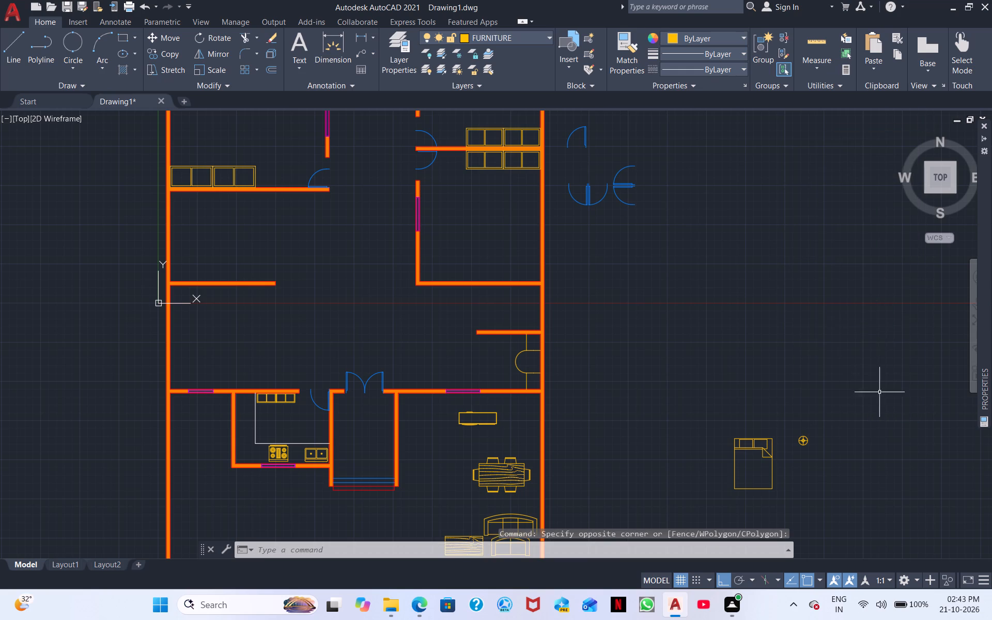
With Ortho off, move the lamp by its centre closer to the bed, beside the east end of the headboard.
scroll(796, 472, "up", 2)
middle_click_drag(804, 459, 690, 469)
scroll(684, 451, "up", 2)
middle_click_drag(690, 438, 821, 330)
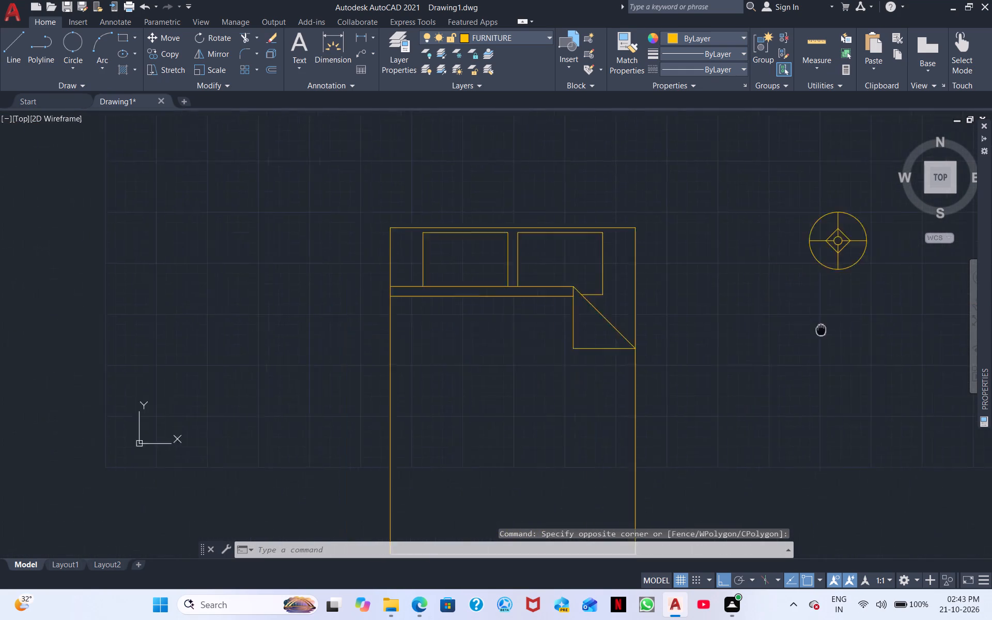
middle_click_drag(821, 330, 838, 292)
middle_click_drag(795, 365, 732, 288)
left_click(725, 574)
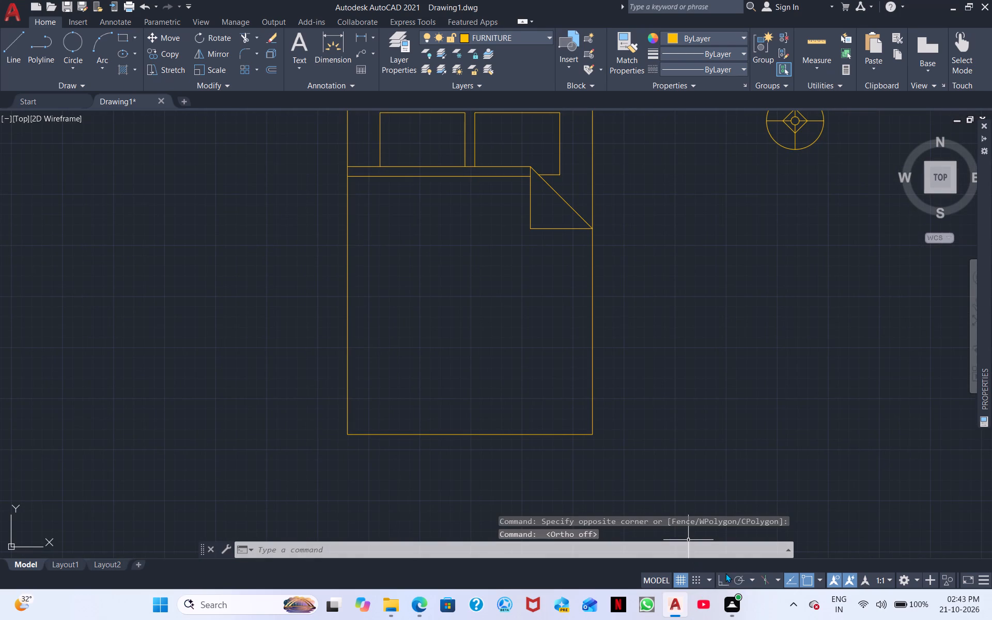
middle_click_drag(741, 322, 796, 537)
left_click(853, 335)
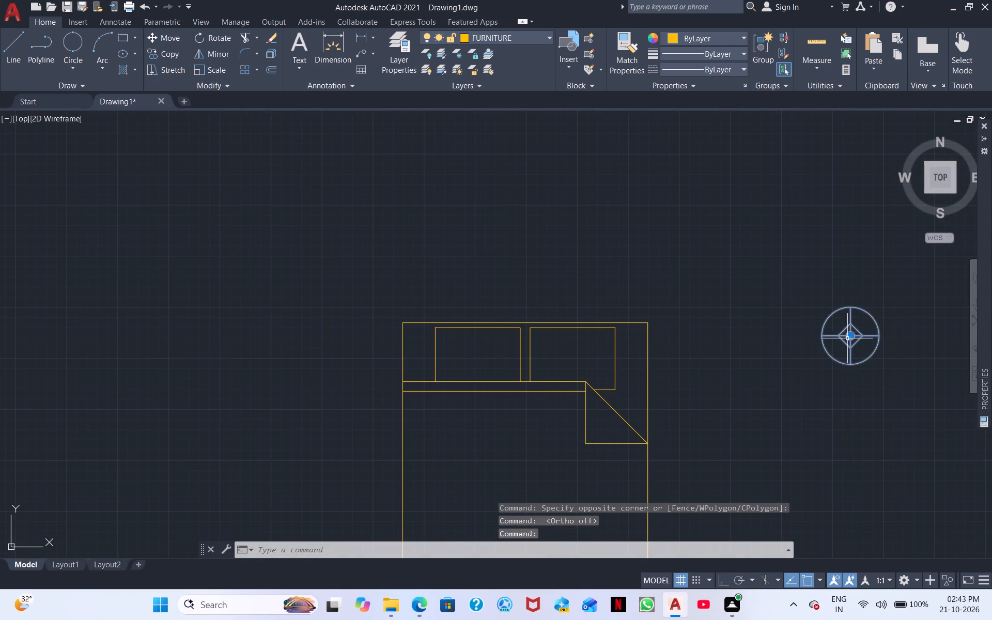
right_click(843, 354)
left_click(883, 362)
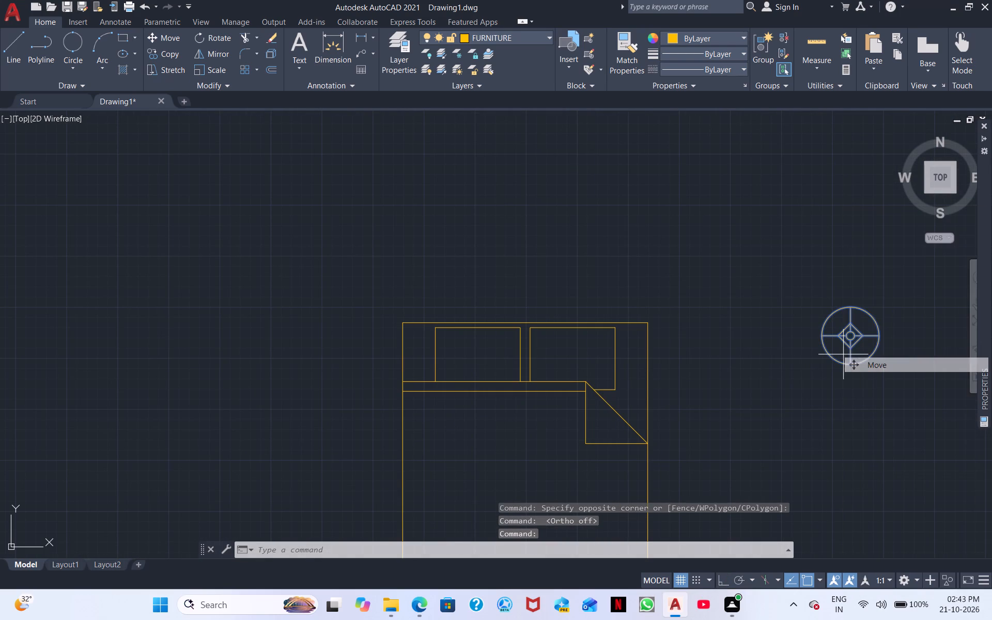
scroll(839, 330, "up", 3)
left_click(886, 351)
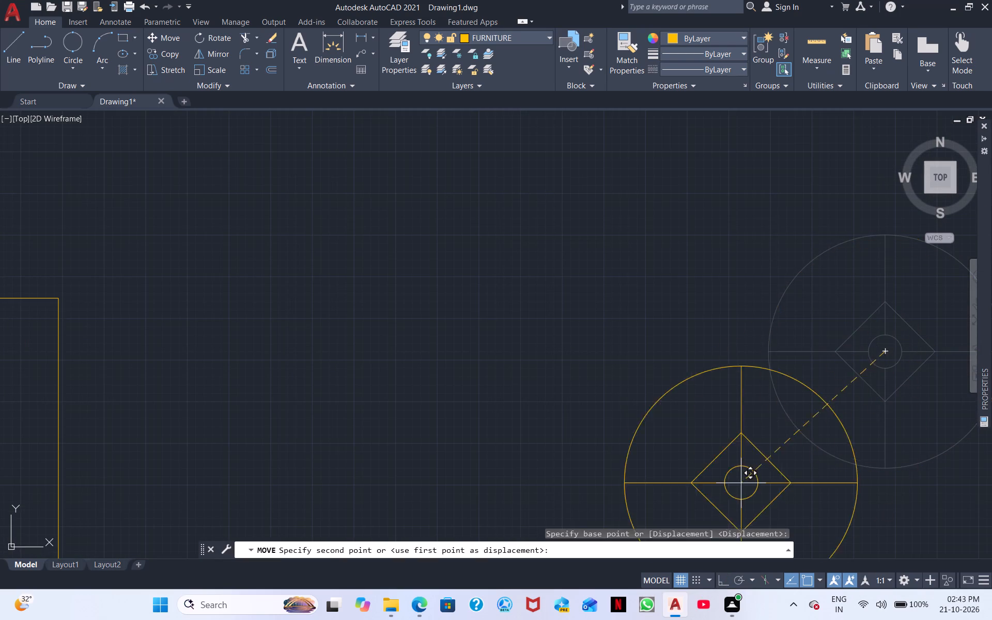
middle_click_drag(697, 476, 991, 364)
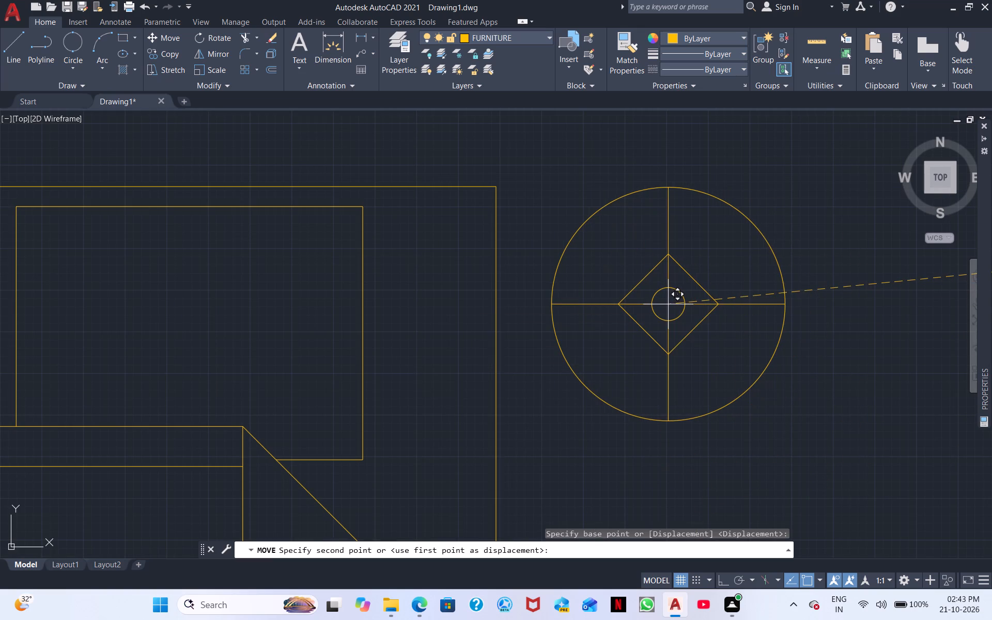
left_click(668, 304)
With Ortho on, copy the lamp about 6'-8" west from its centre to the other side of the bed's headboard.
left_click(684, 332)
left_click(642, 283)
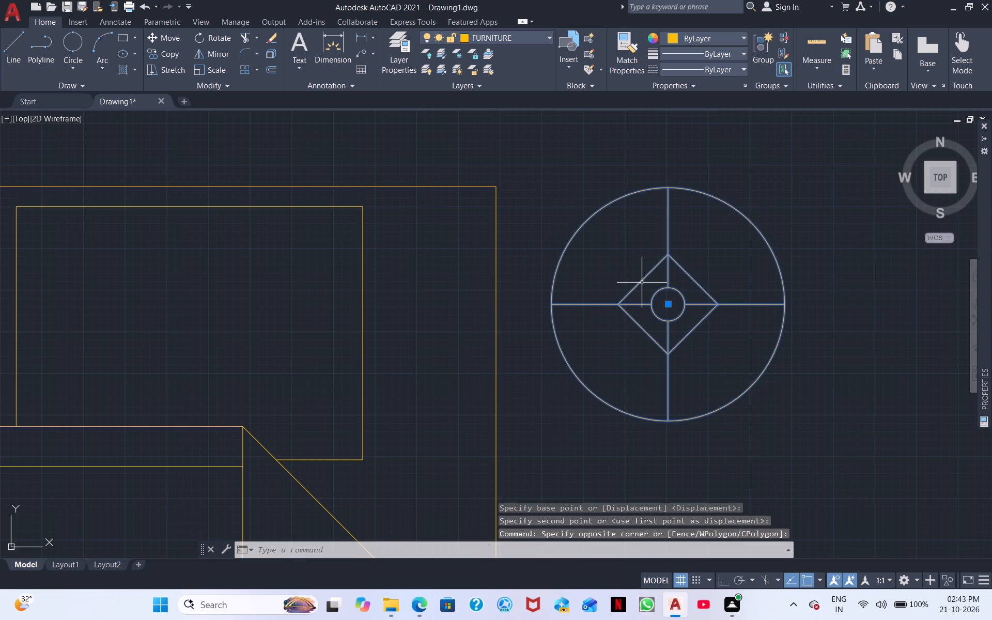
right_click(642, 283)
left_click(703, 374)
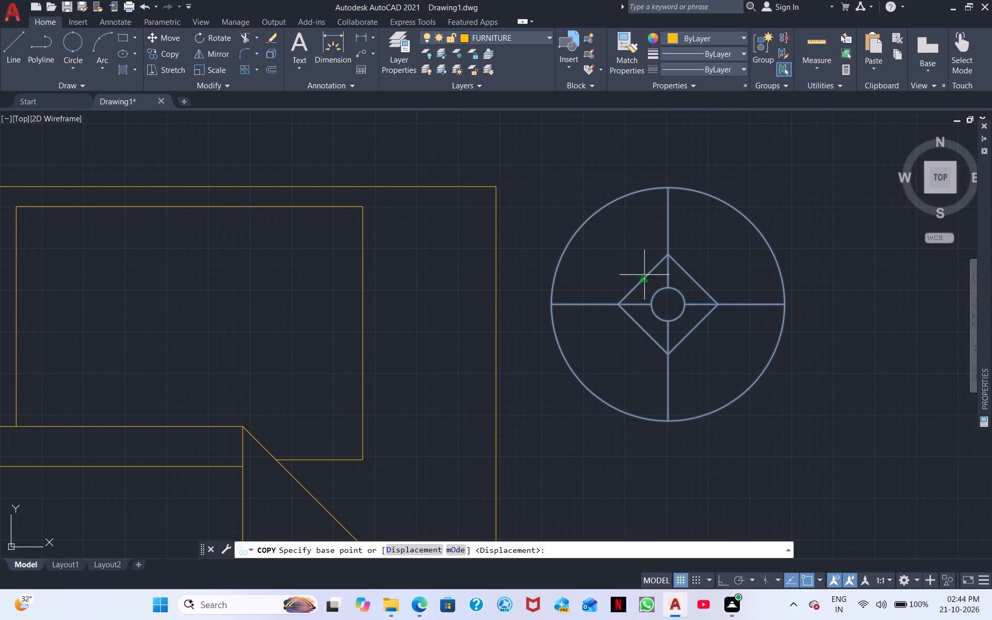
left_click(672, 306)
middle_click_drag(467, 368, 991, 301)
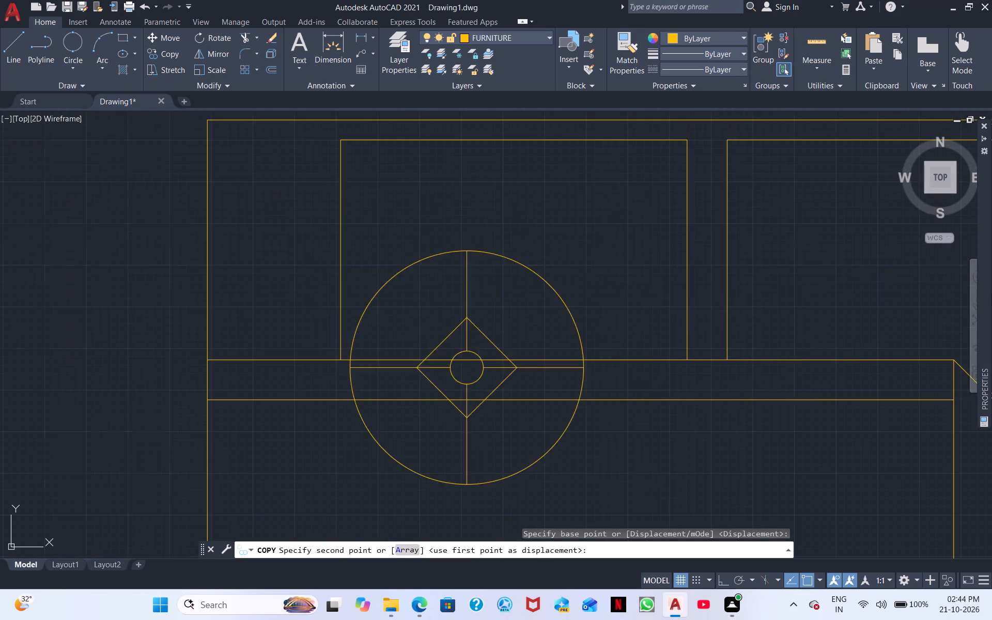
middle_click_drag(348, 291, 800, 327)
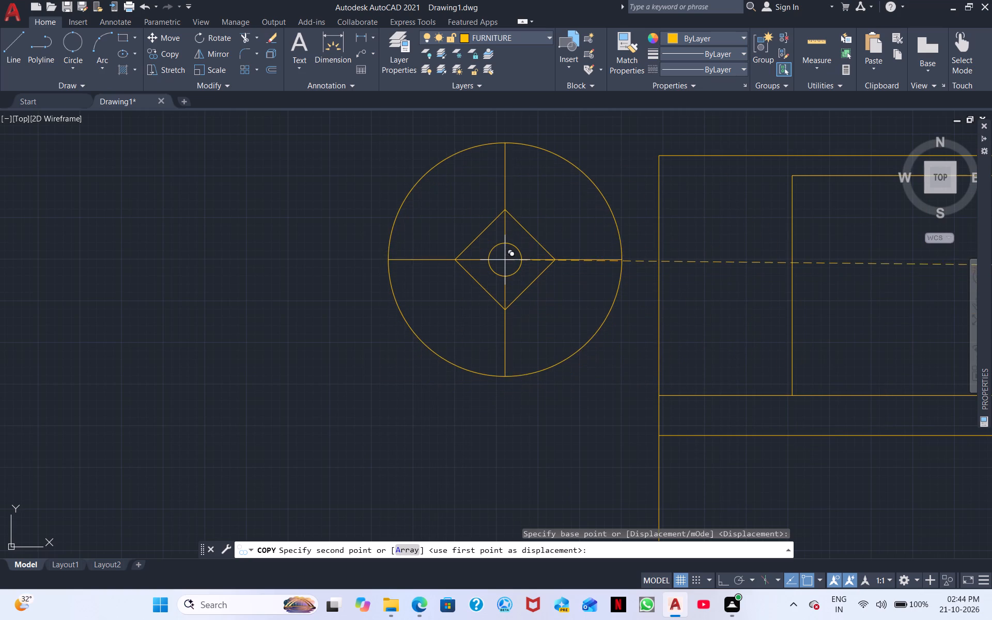
left_click(725, 580)
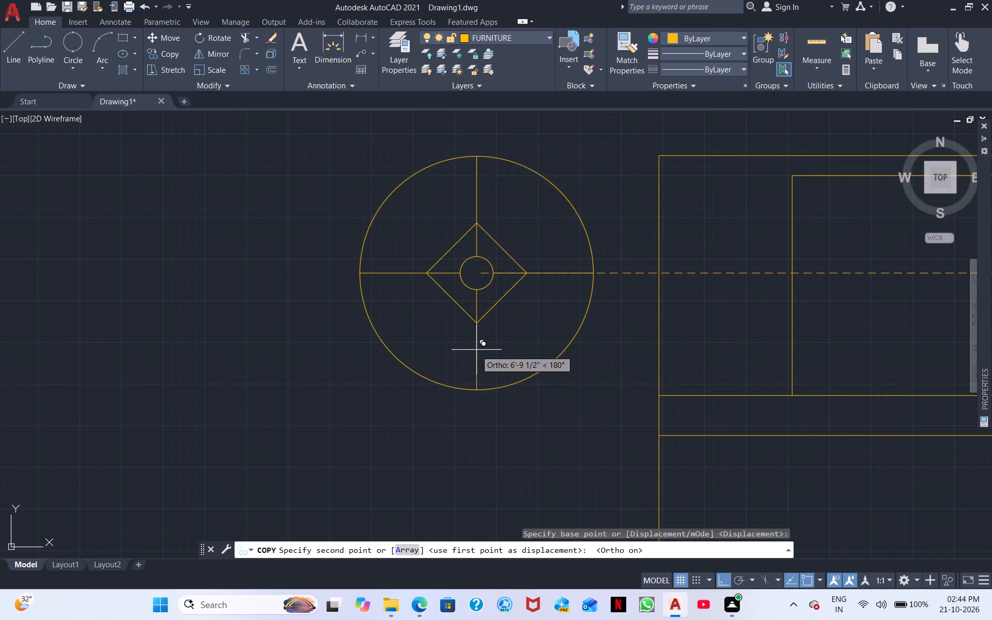
scroll(499, 338, "down", 2)
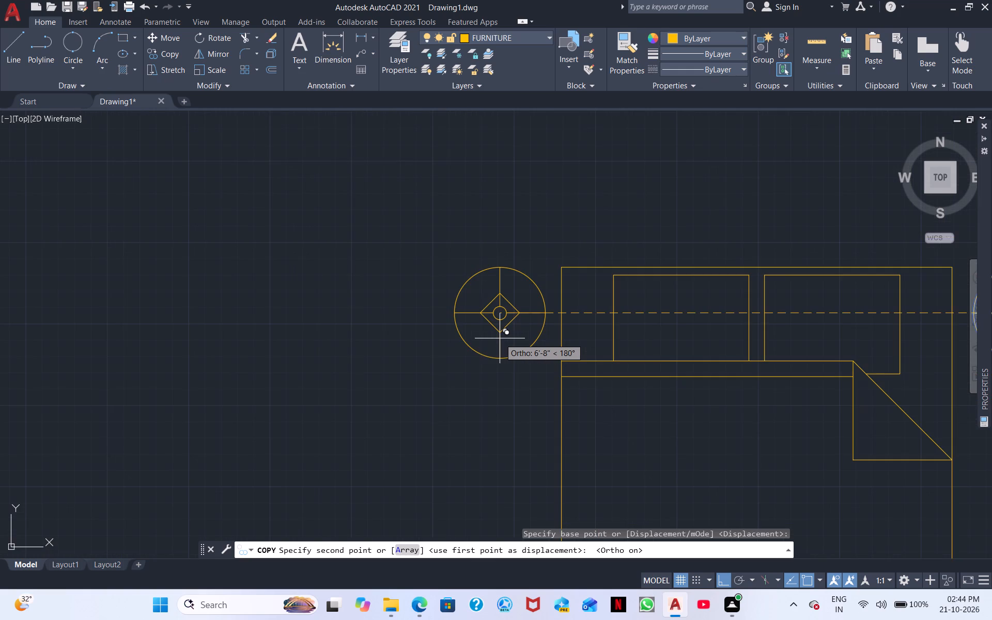
scroll(500, 338, "down", 1)
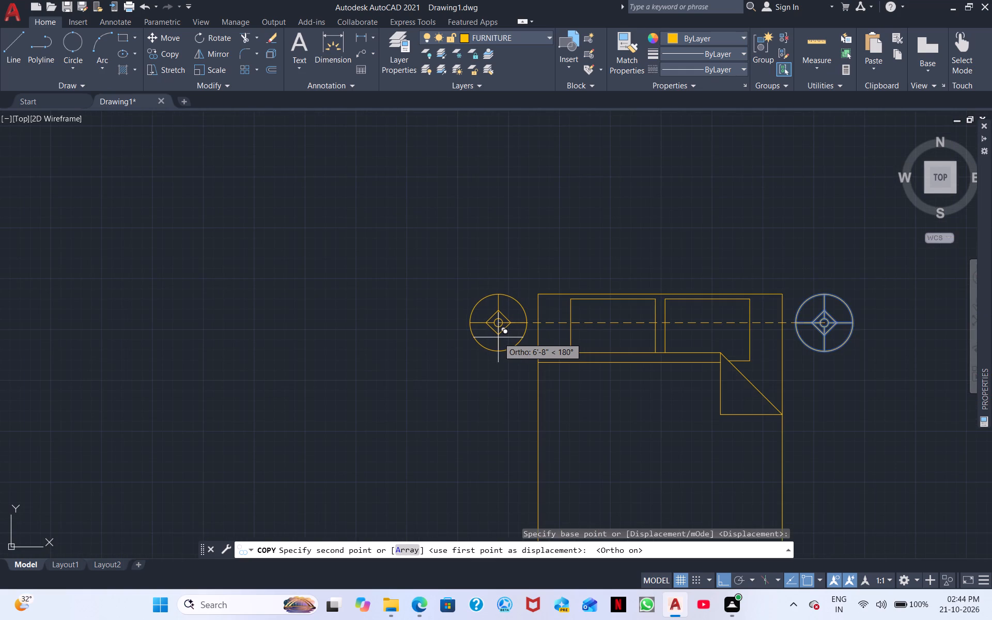
left_click(498, 337)
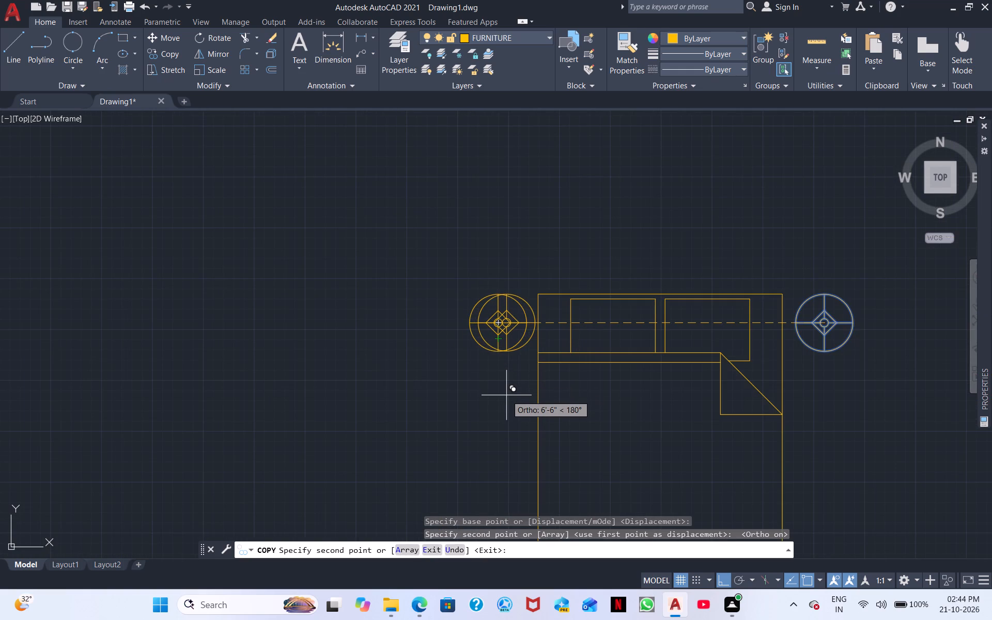
With Ortho off, move the wood-grain table from beside the sofas to just south of the double bed, aligned with its width.
key("Escape")
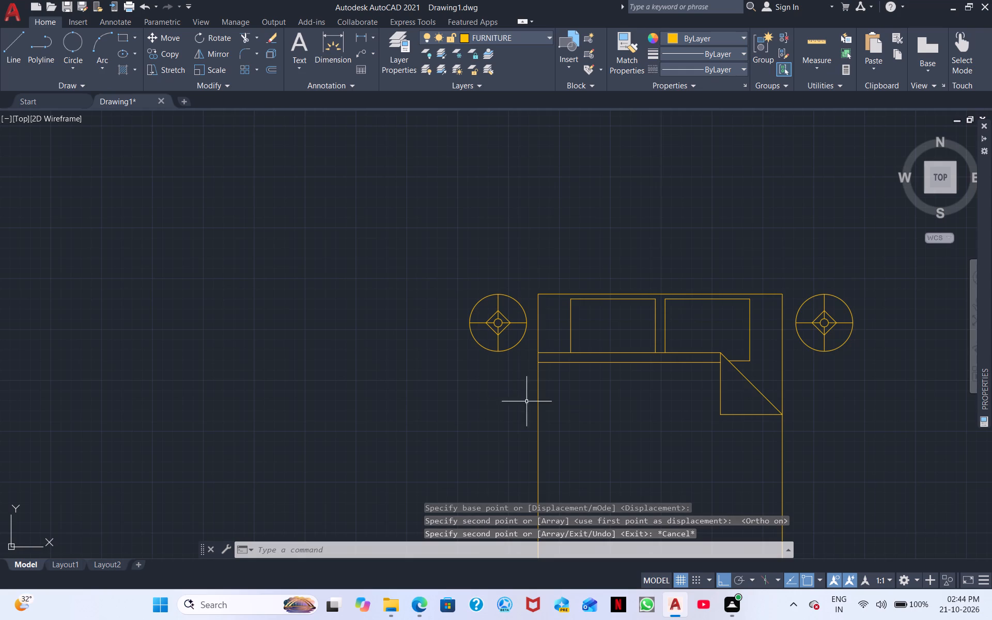
middle_click_drag(588, 433, 552, 225)
middle_click_drag(514, 364, 550, 281)
middle_click(526, 408)
scroll(526, 408, "down", 1)
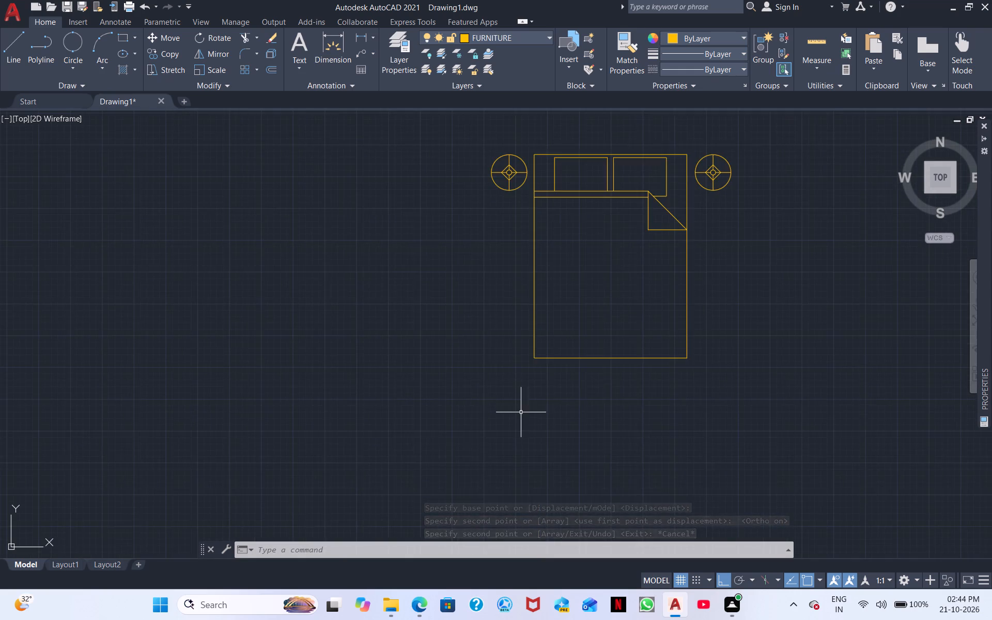
scroll(521, 412, "down", 3)
middle_click_drag(461, 398, 560, 376)
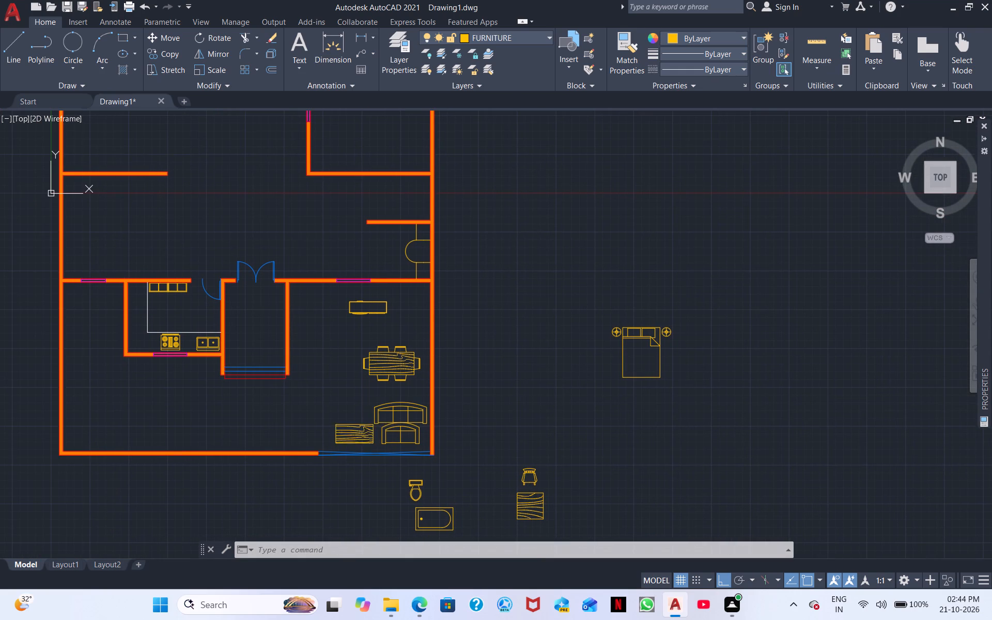
left_click(366, 427)
right_click(366, 427)
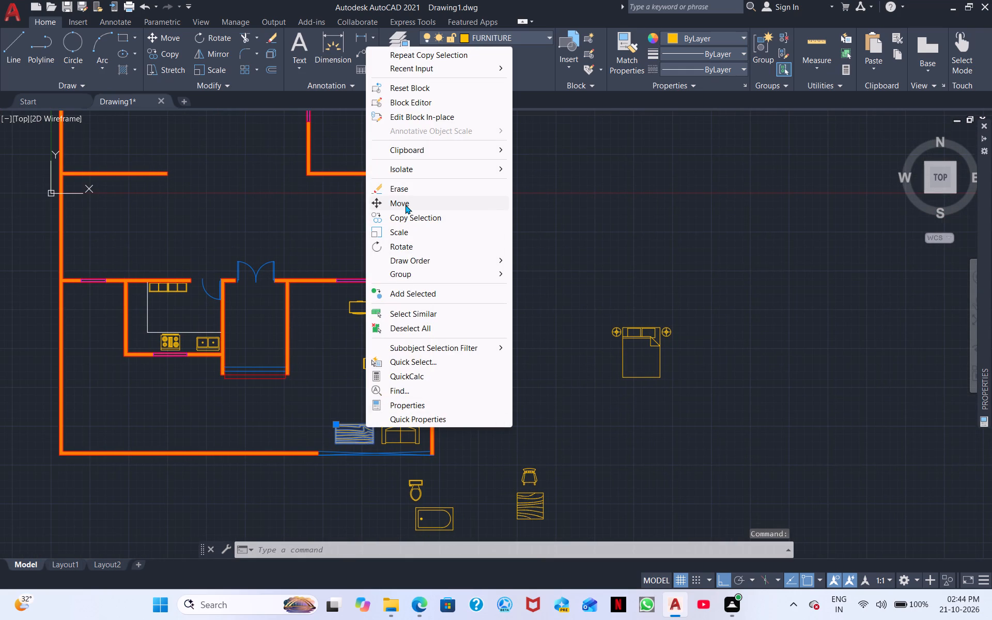
left_click(405, 205)
left_click(363, 429)
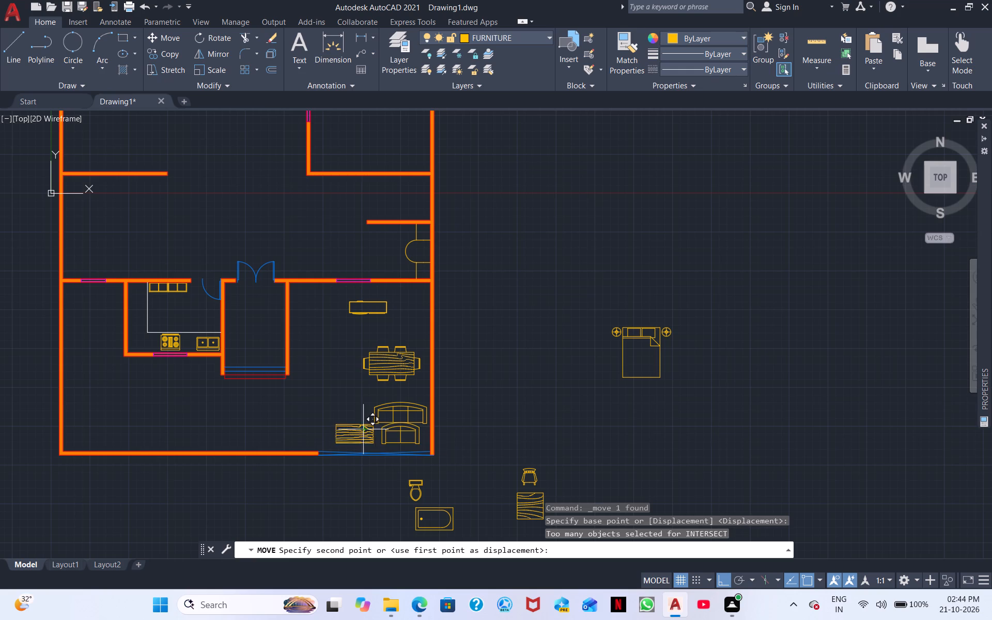
scroll(651, 396, "up", 3)
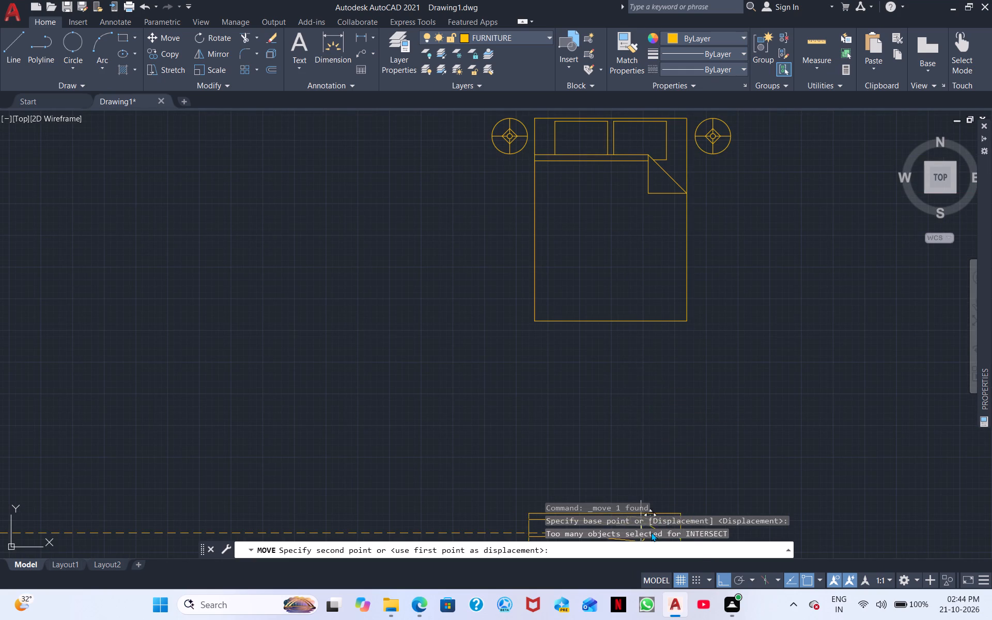
left_click(724, 575)
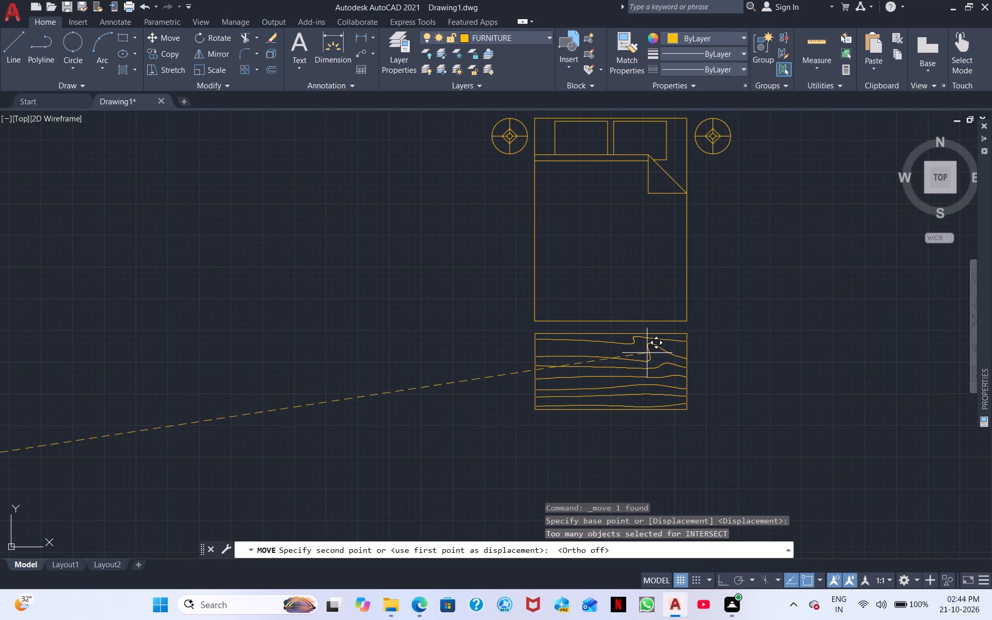
left_click(648, 351)
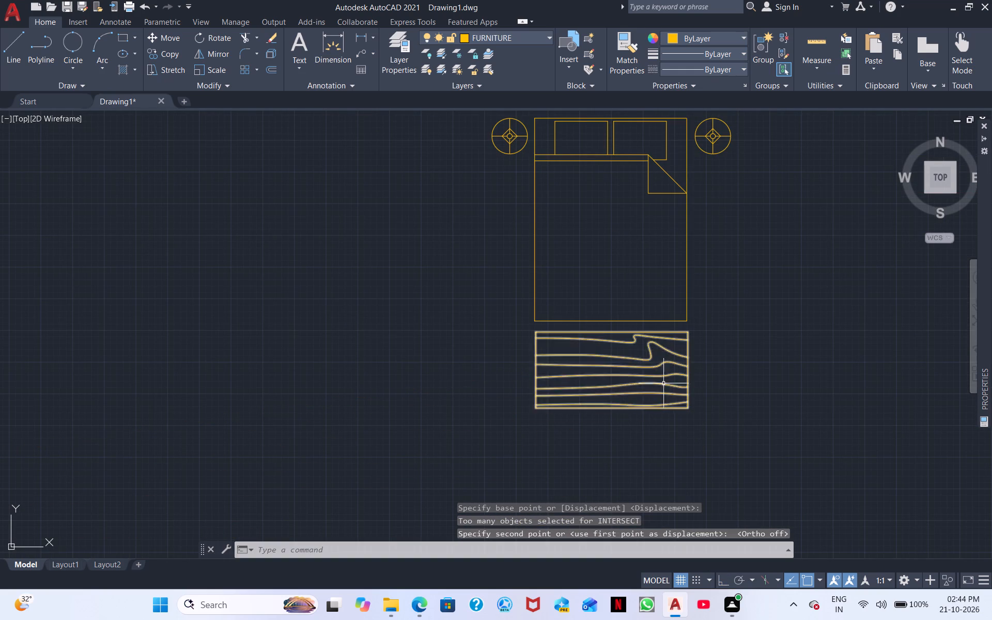
Explode the wood-grain table block at the foot of the bed.
scroll(695, 396, "down", 2)
scroll(717, 409, "up", 2)
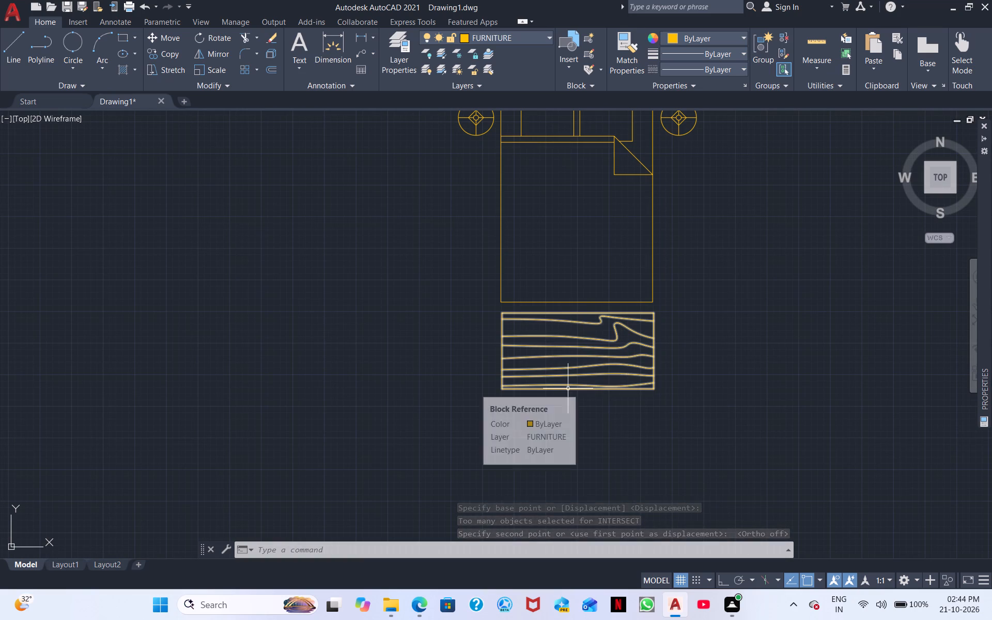
left_click(662, 399)
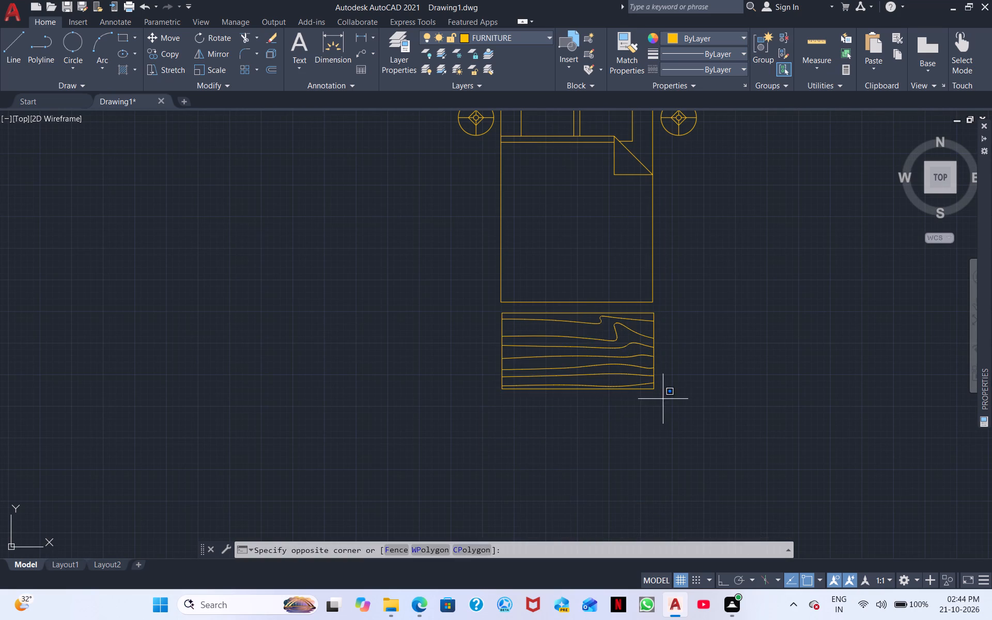
left_click(499, 323)
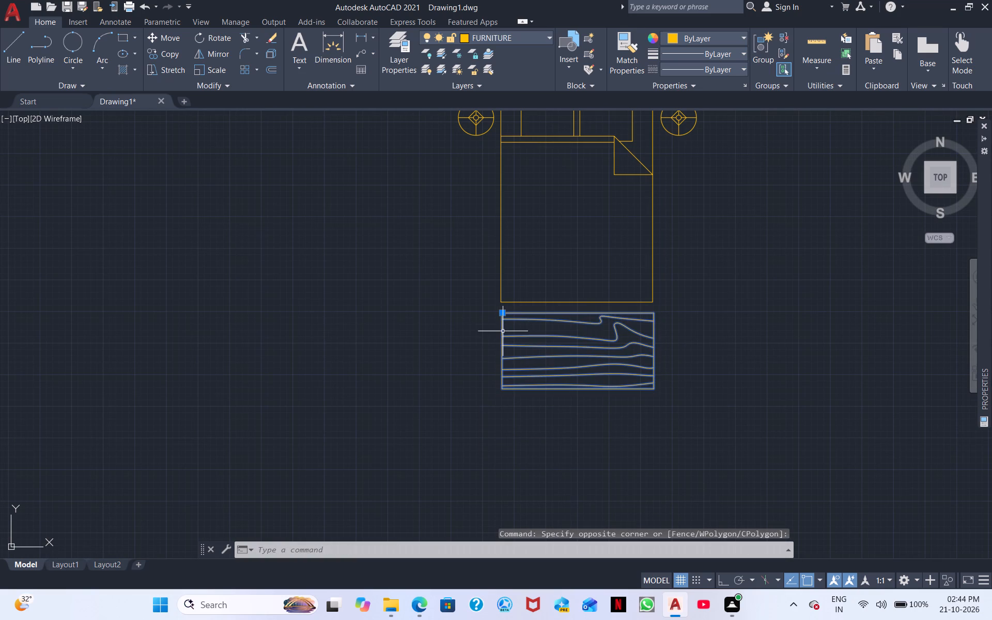
key("x")
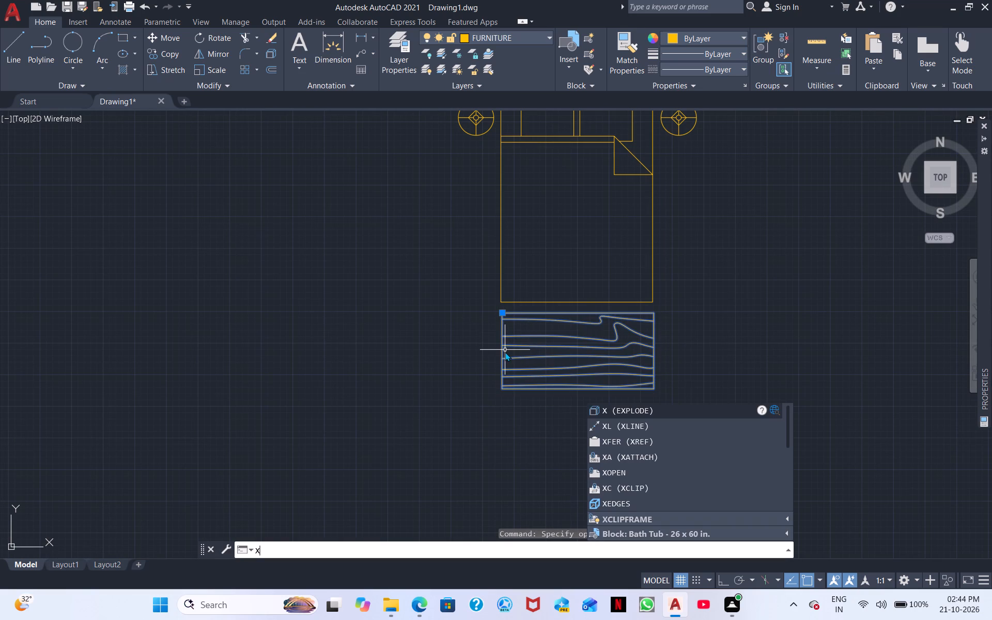
left_click(646, 410)
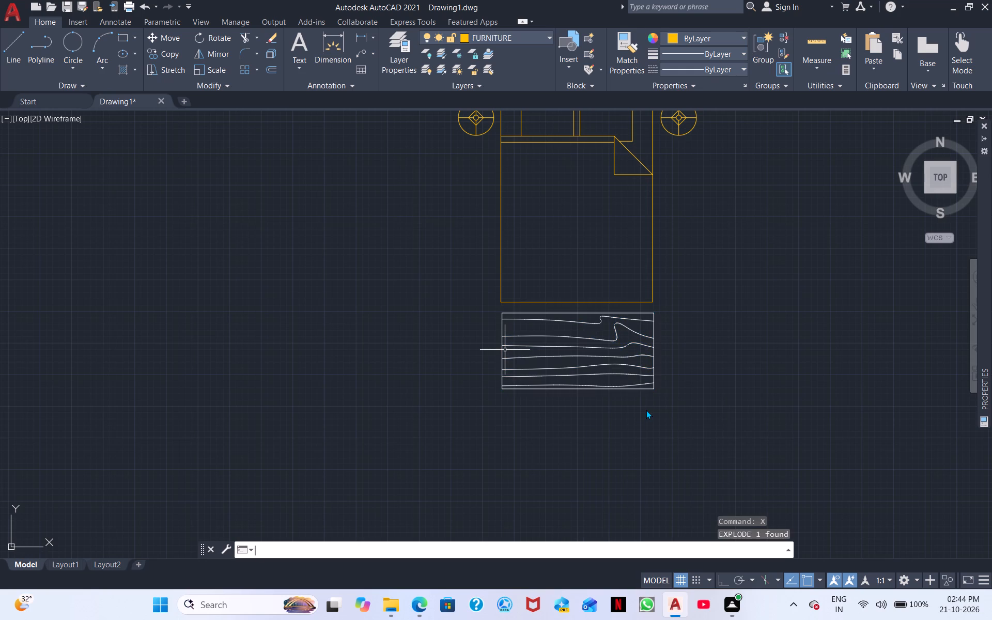
left_click(591, 355)
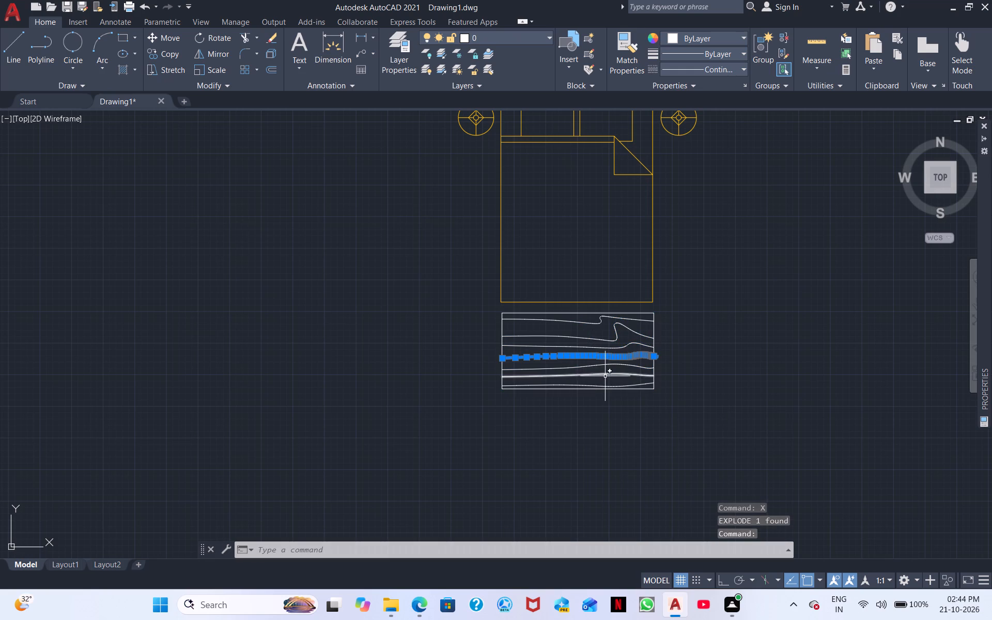
key("Escape")
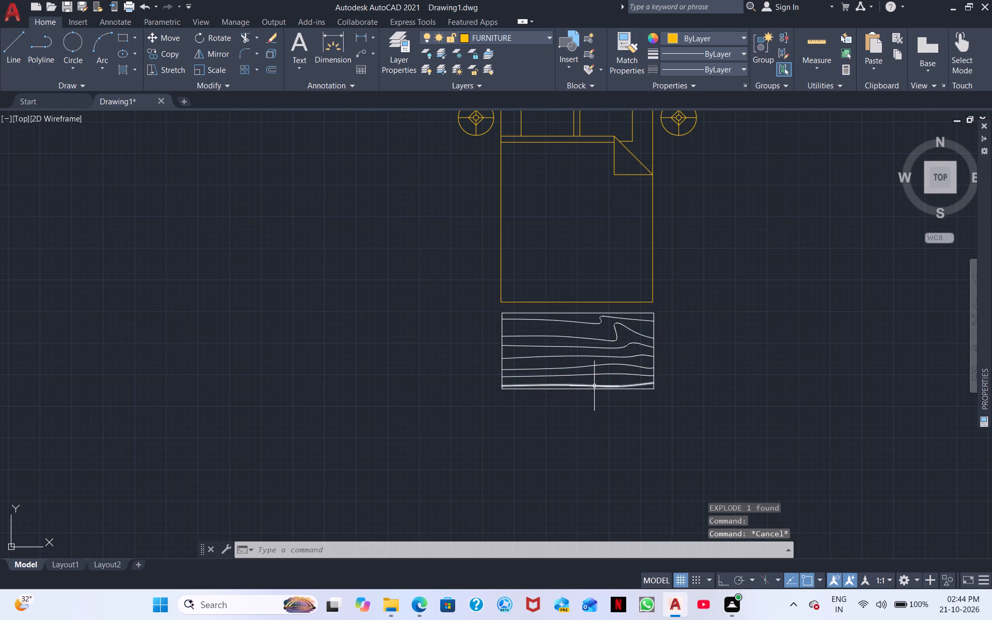
Move the exploded table's south edge line north by its midpoint, finishing with Ortho on, until only two grain lines lie below it.
scroll(589, 390, "up", 4)
left_click(585, 390)
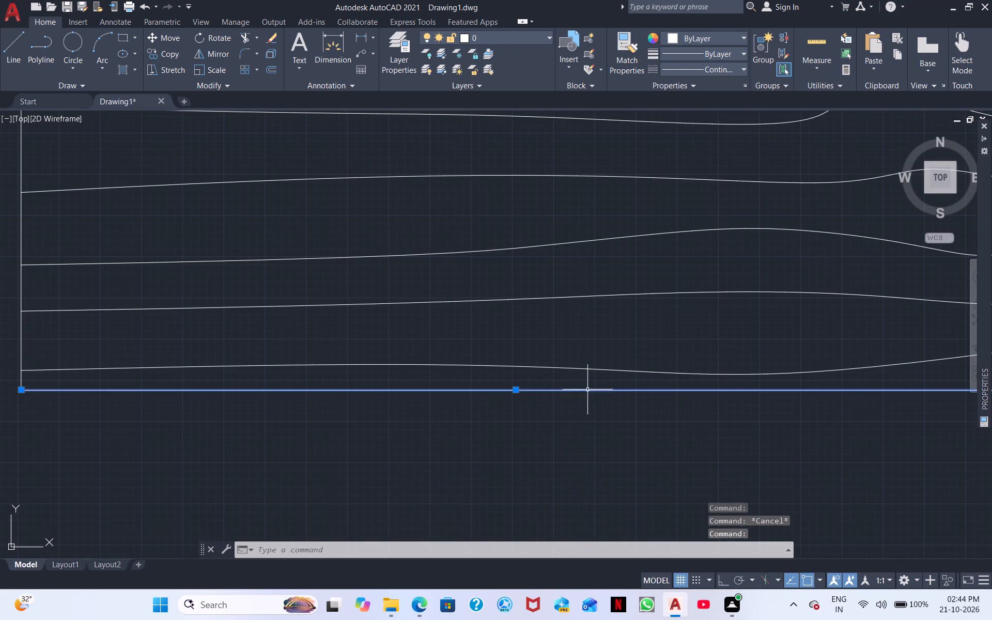
left_click(514, 390)
left_click(516, 357)
scroll(516, 357, "down", 3)
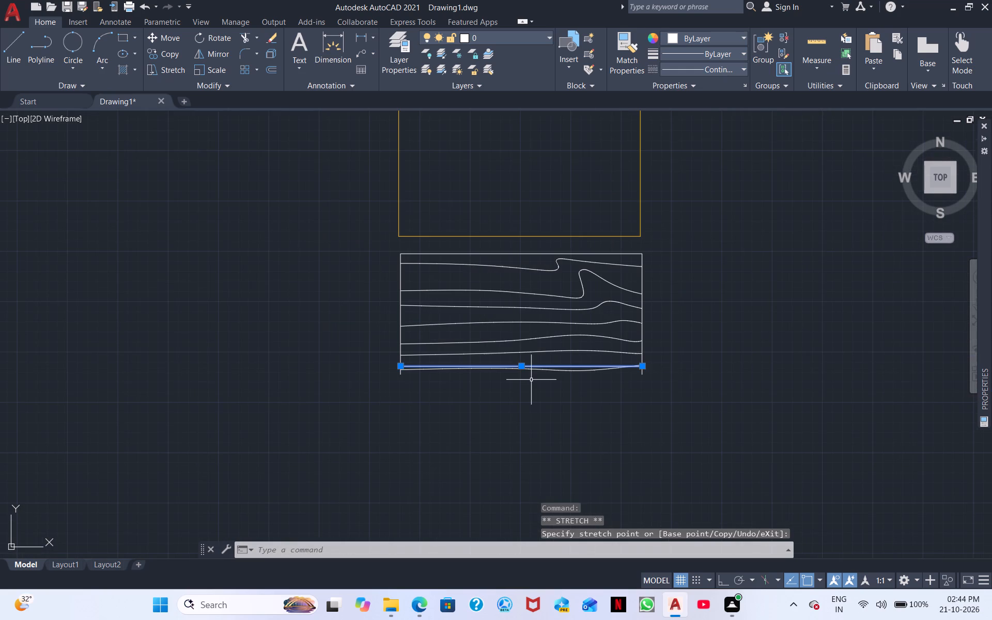
scroll(532, 363, "up", 4)
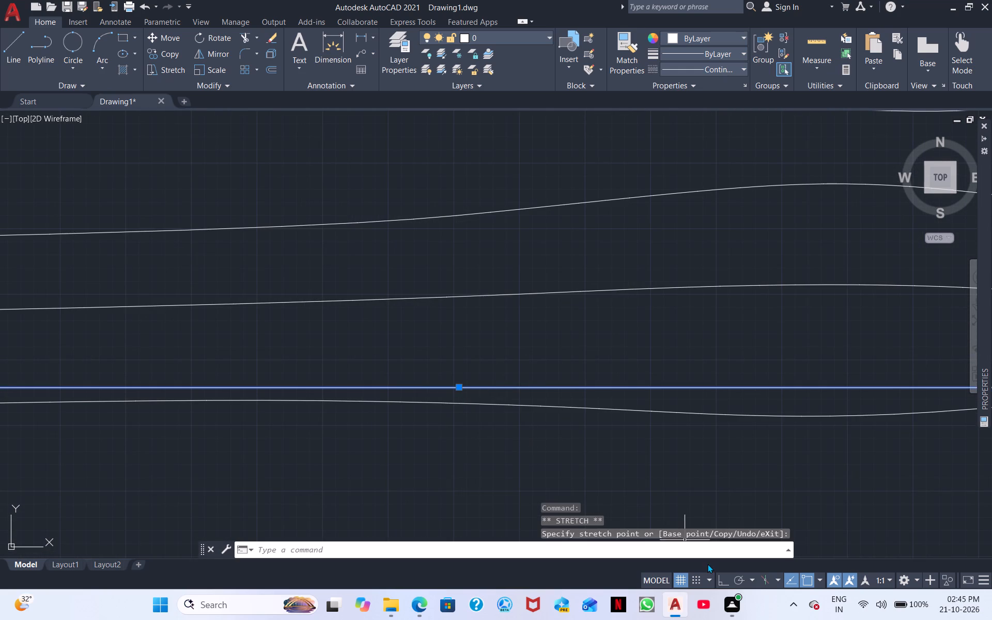
left_click(724, 581)
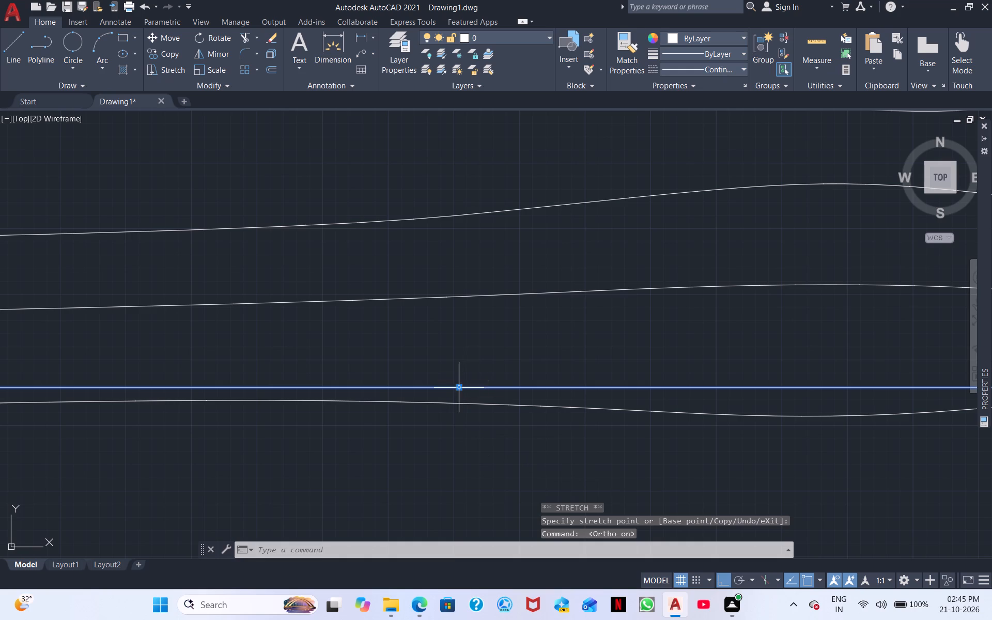
left_click(458, 389)
left_click(464, 316)
scroll(464, 316, "down", 4)
middle_click_drag(506, 369, 503, 376)
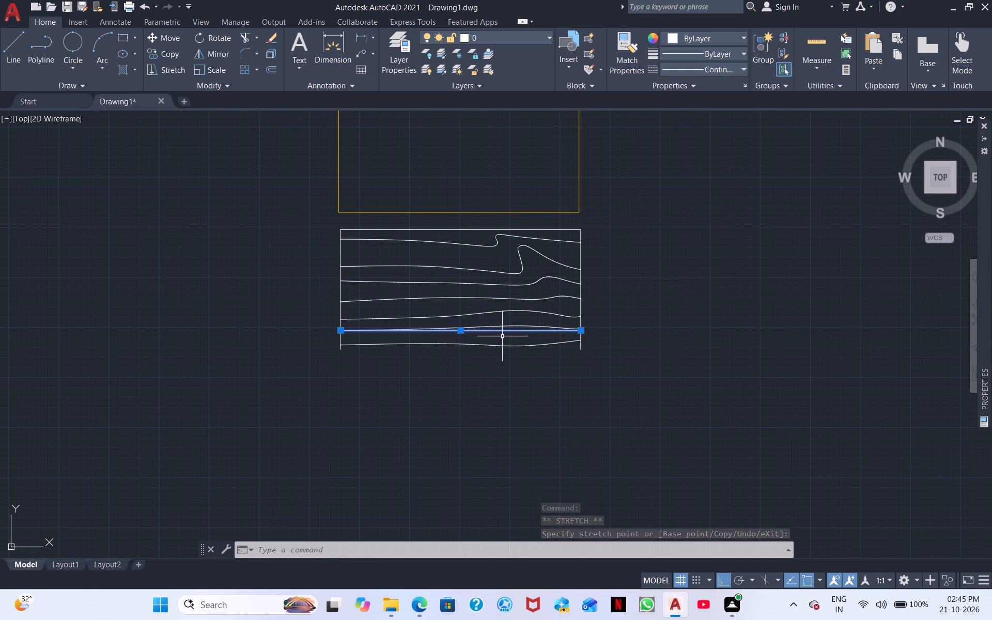
scroll(463, 330, "up", 3)
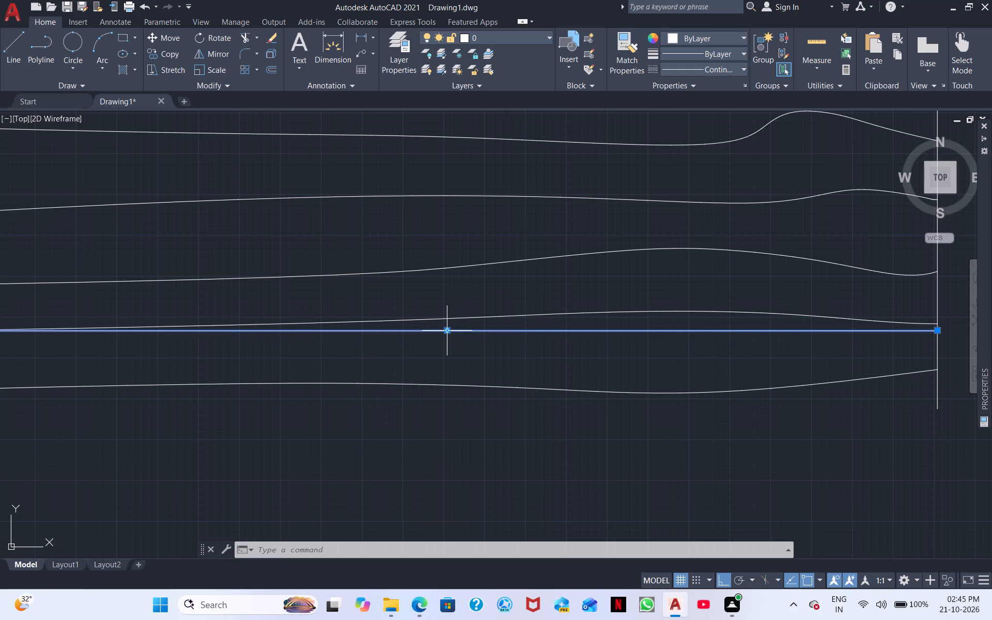
left_click(448, 333)
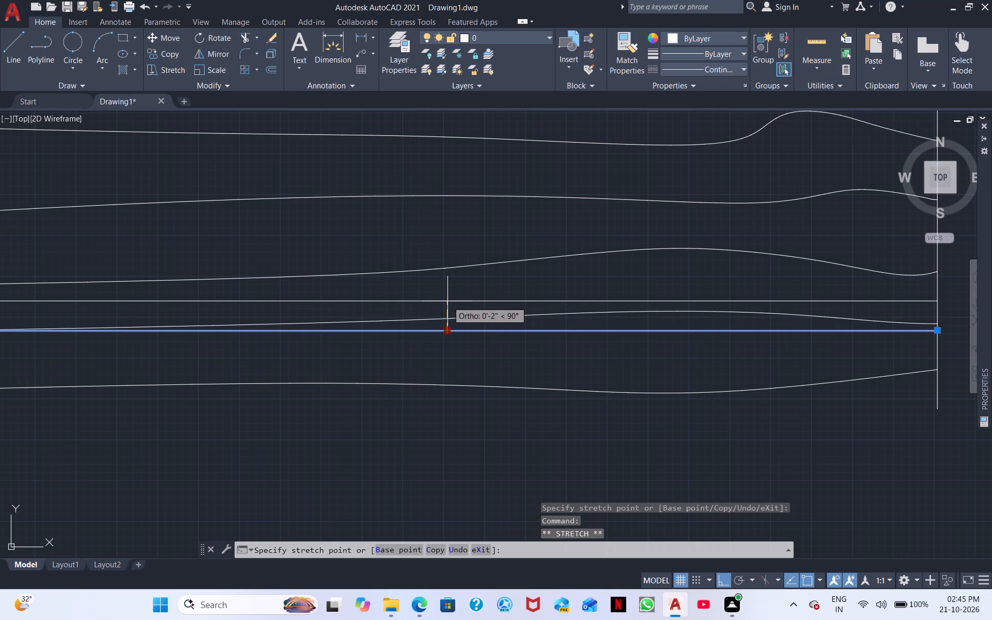
left_click(446, 293)
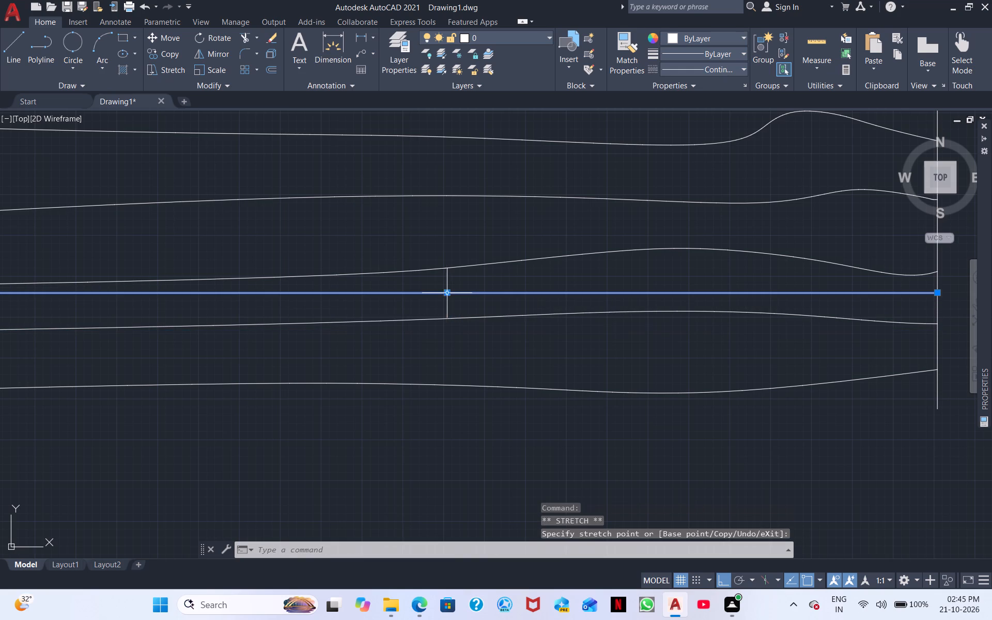
key("Escape")
Trim the table's west side edge below the relocated south edge and cut back the west ends of the two grain lines beneath it.
scroll(437, 328, "down", 3)
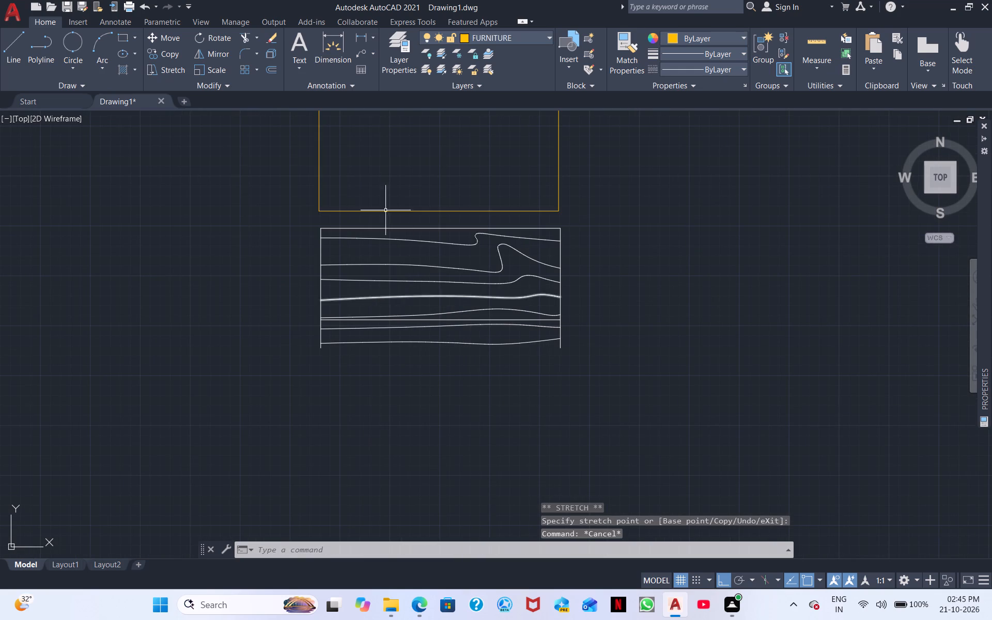
left_click(245, 39)
scroll(377, 347, "up", 3)
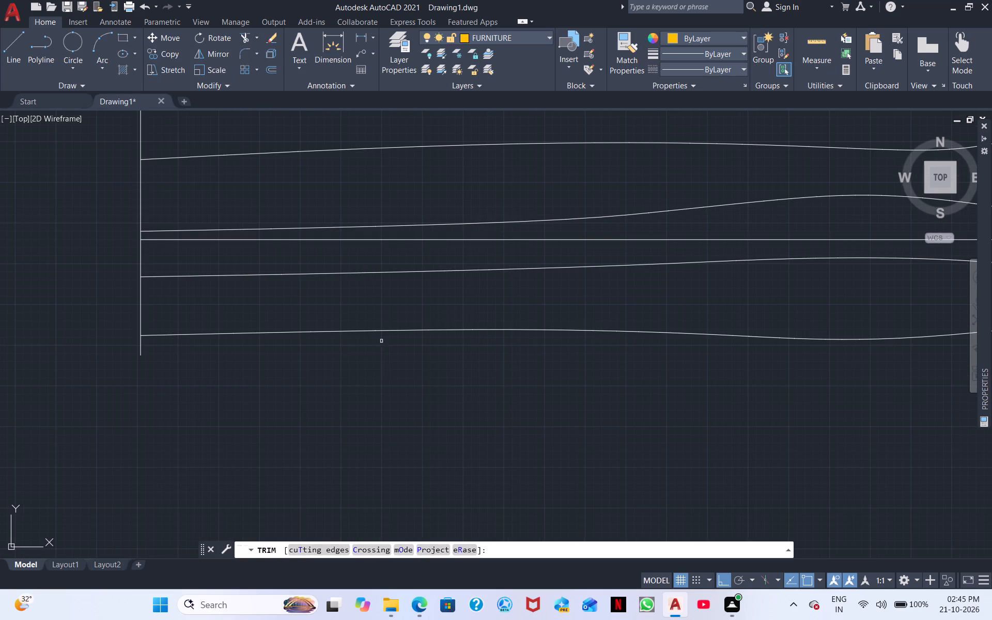
middle_click_drag(256, 293, 621, 276)
scroll(621, 276, "up", 1)
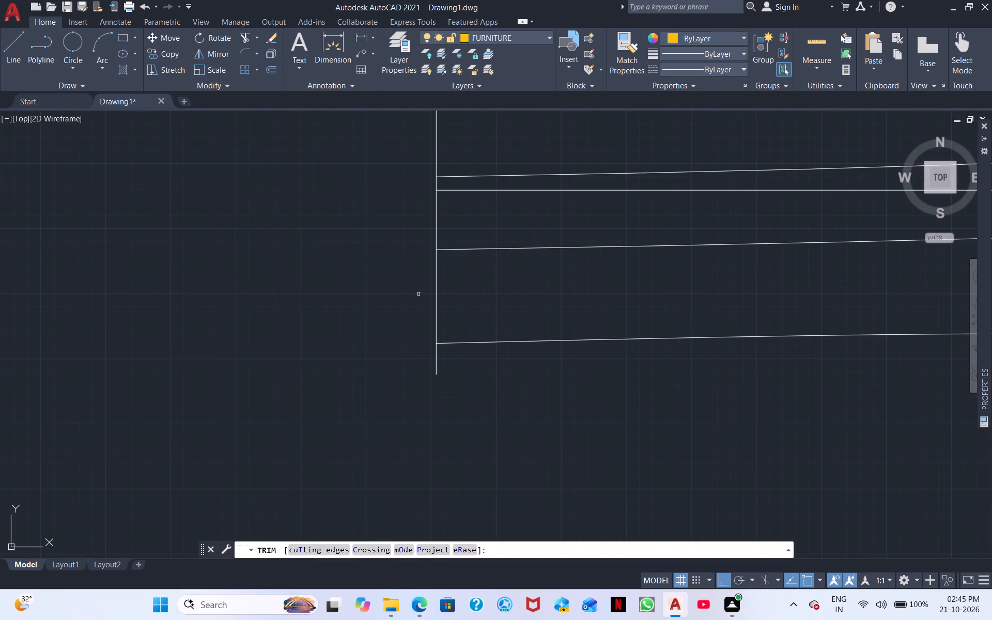
scroll(431, 255, "down", 2)
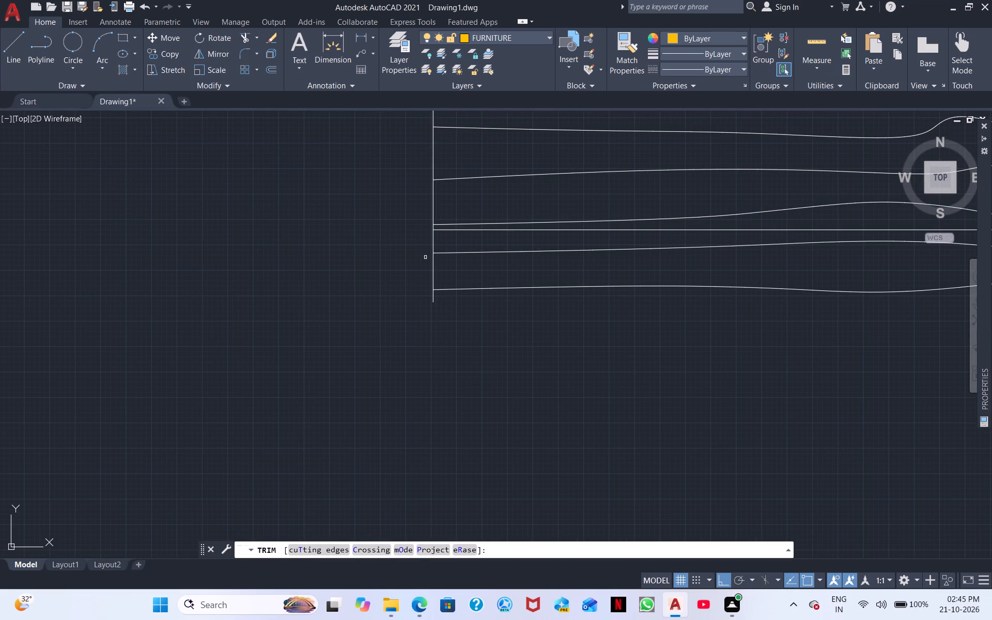
left_click_drag(424, 249, 455, 268)
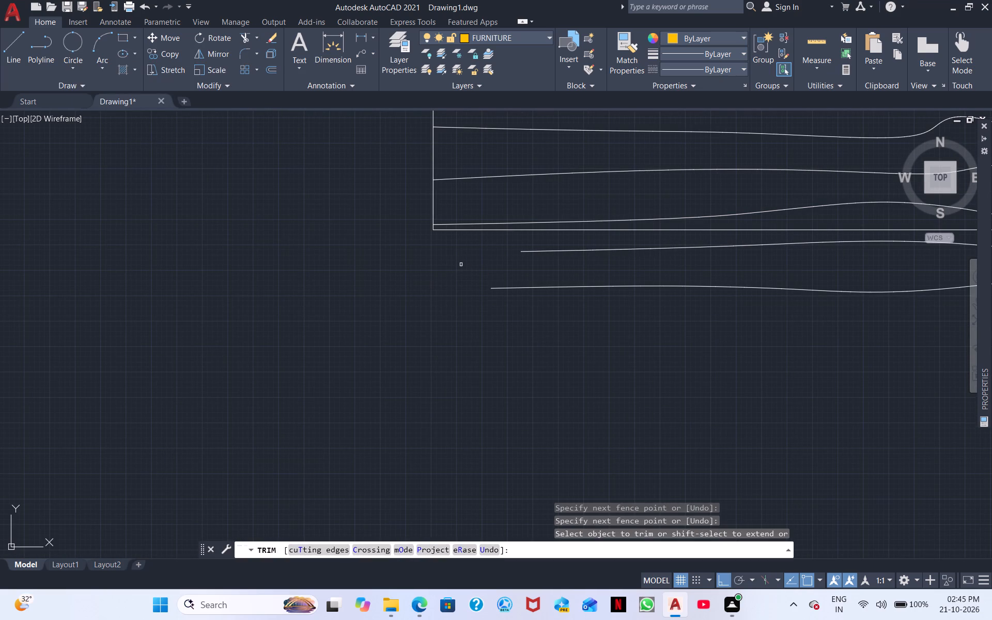
left_click_drag(518, 241, 544, 318)
left_click_drag(502, 278, 526, 312)
left_click_drag(601, 245, 641, 306)
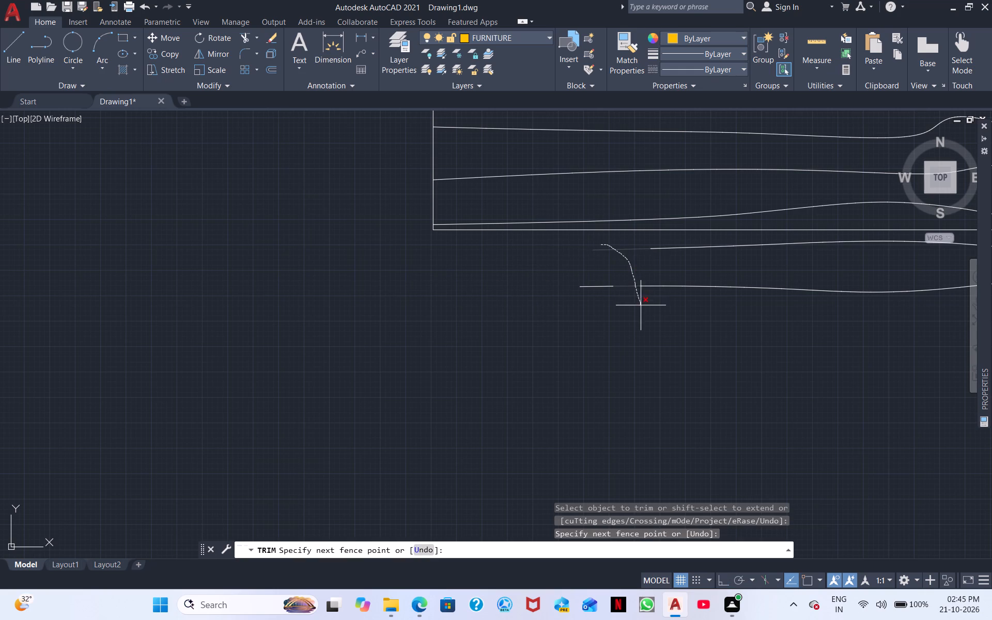
left_click_drag(641, 306, 605, 273)
Trim the table's east side edge below the relocated south edge and cut back the east ends of the two grain lines beneath it.
middle_click_drag(662, 270, 324, 323)
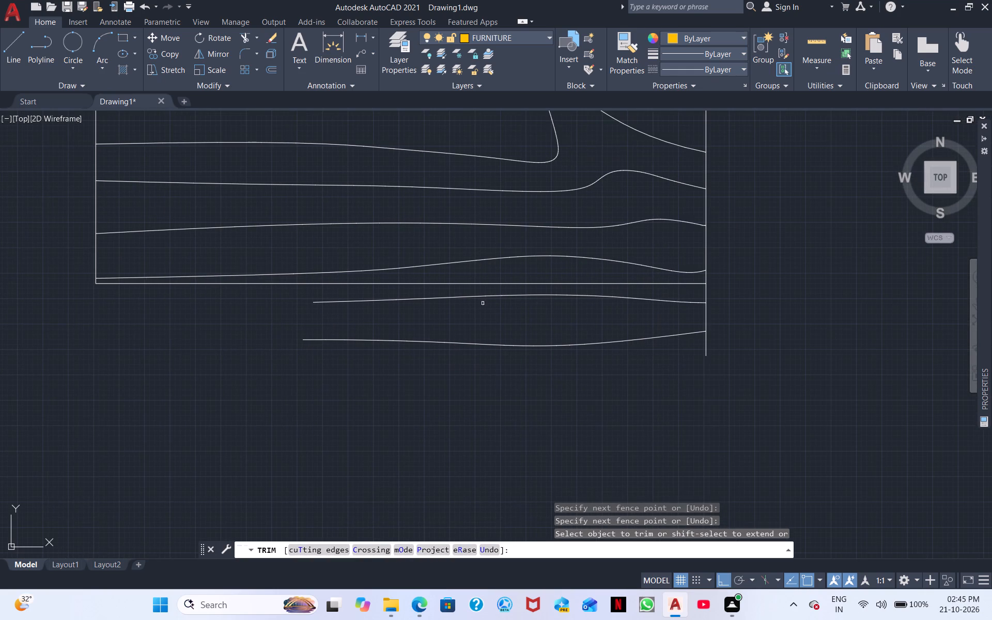
left_click_drag(738, 287, 705, 332)
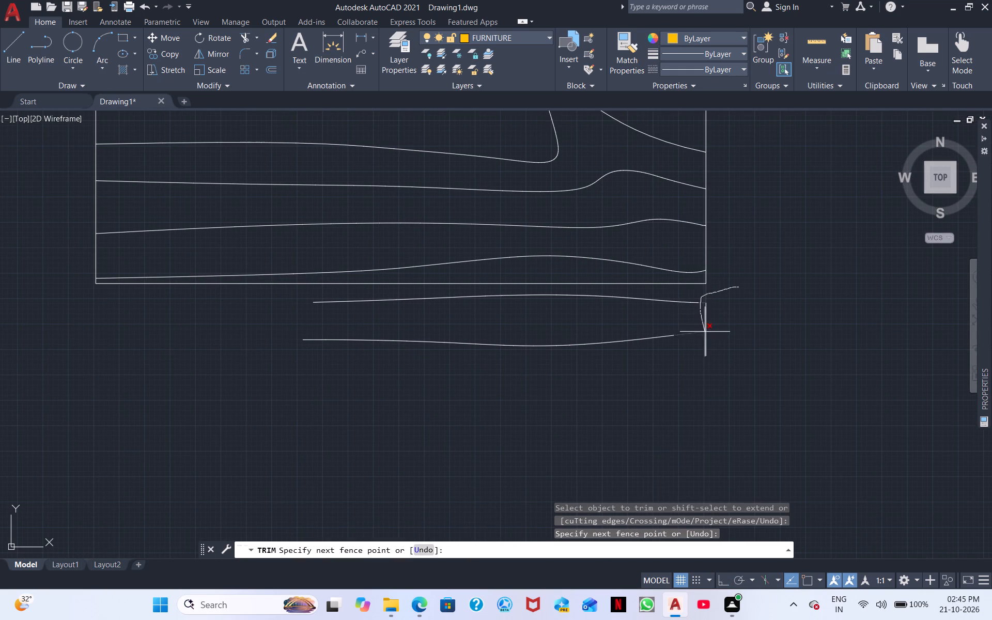
left_click_drag(705, 332, 689, 342)
left_click_drag(689, 342, 646, 367)
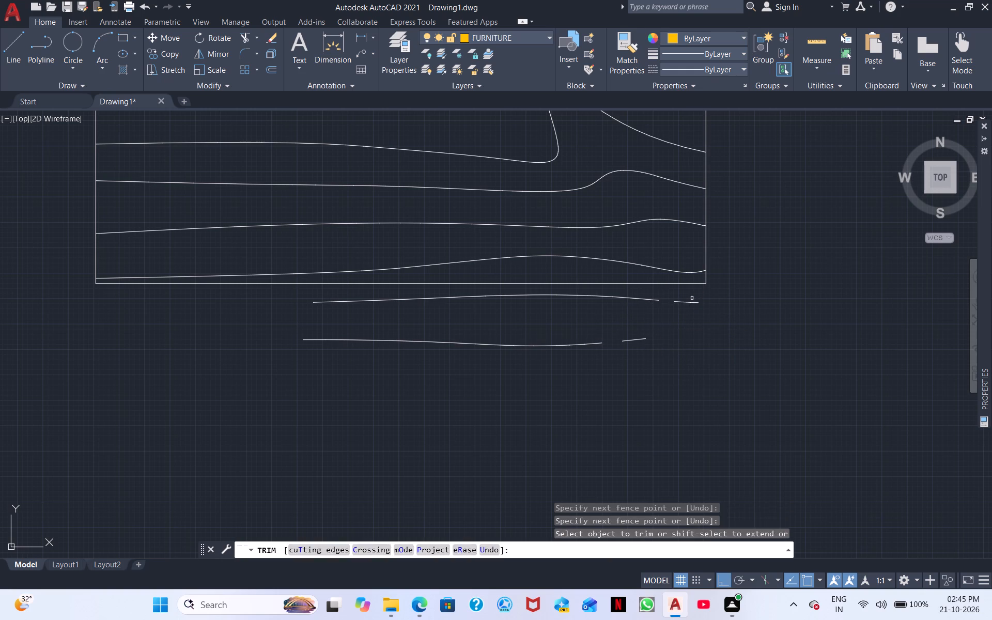
left_click_drag(692, 296, 680, 331)
left_click_drag(685, 298, 675, 334)
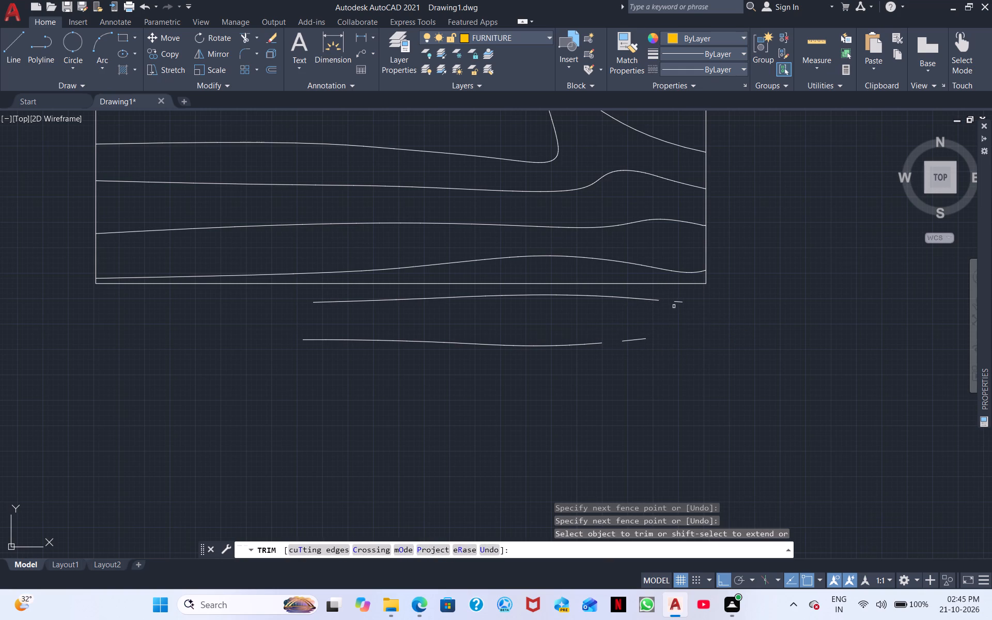
left_click(676, 303)
left_click(630, 339)
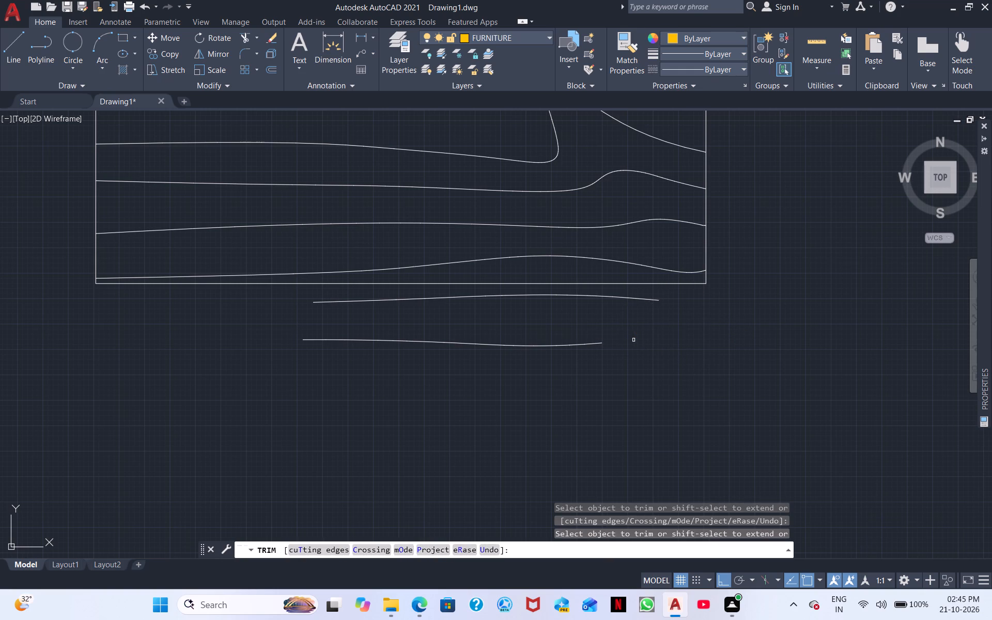
right_click(667, 337)
left_click(690, 343)
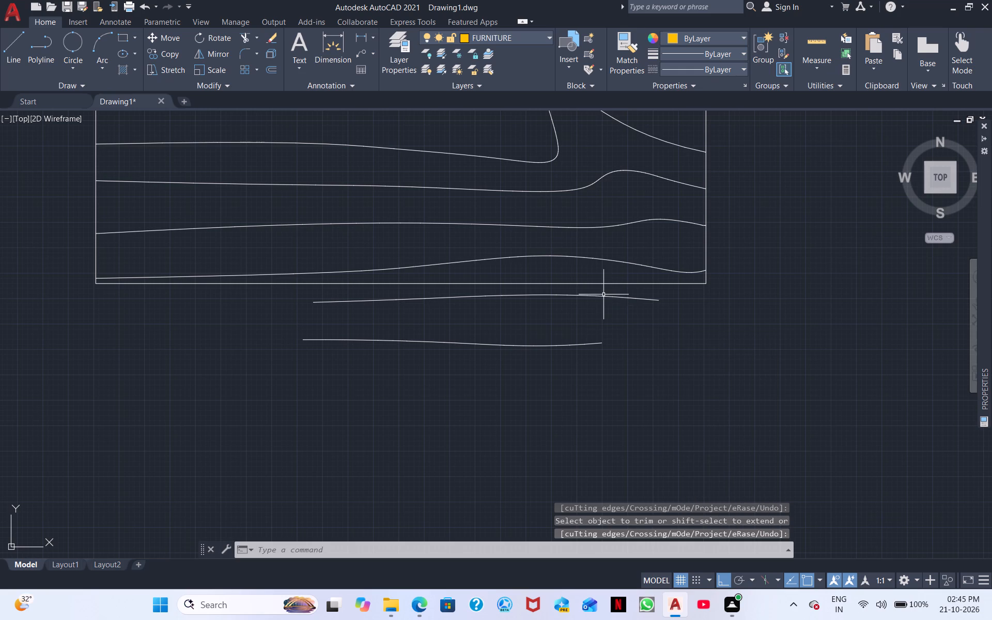
Erase the two leftover grain lines below the table's south edge.
left_click(603, 295)
left_click(553, 346)
right_click(629, 342)
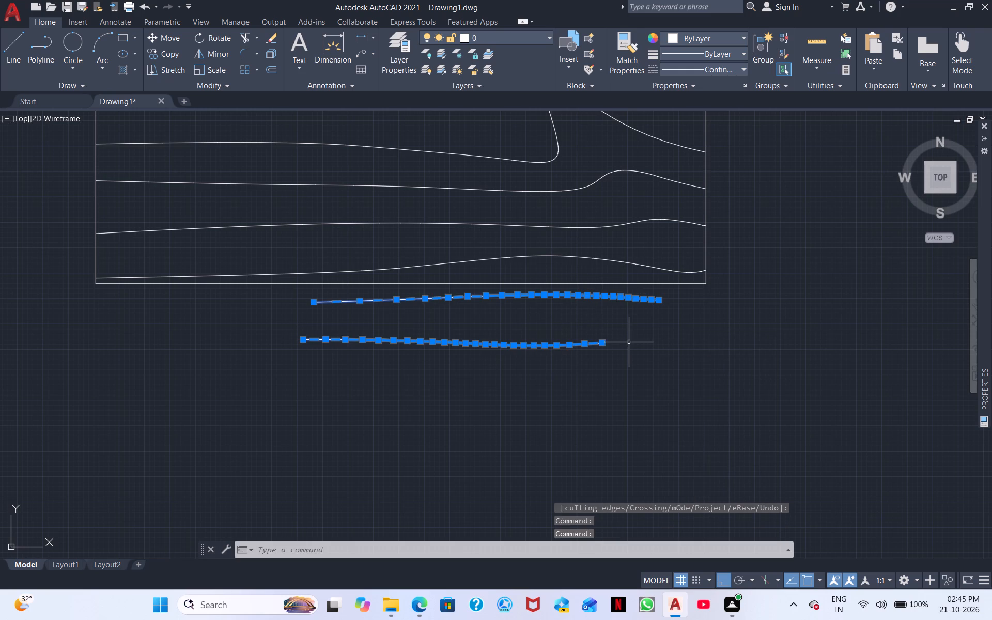
left_click(677, 127)
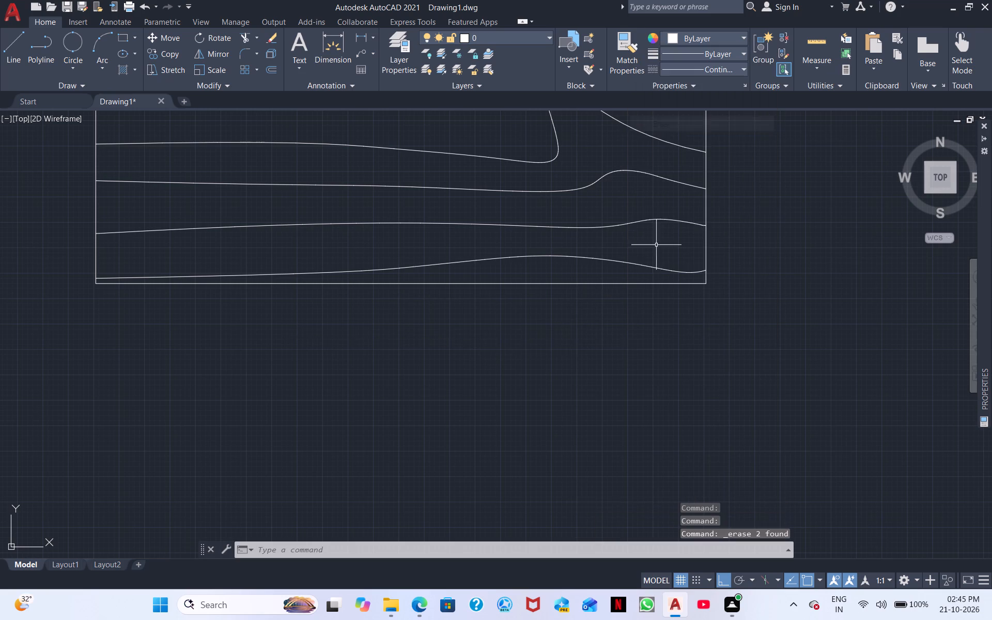
Run Join on all pieces of the shortened table to combine its outline edges into one polyline.
scroll(655, 312, "down", 2)
middle_click_drag(674, 327, 670, 361)
left_click(691, 370)
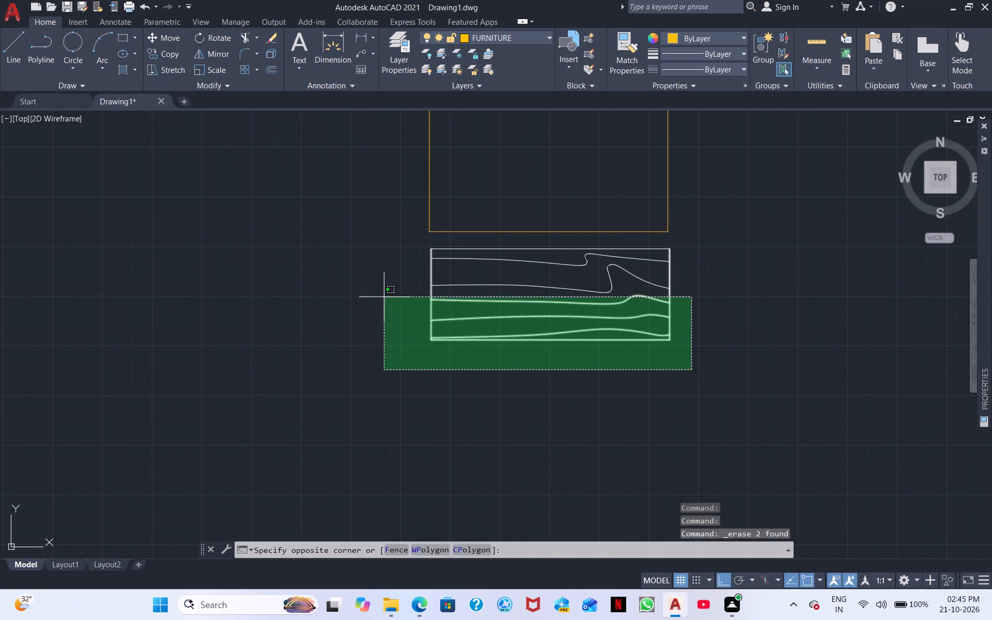
left_click(404, 243)
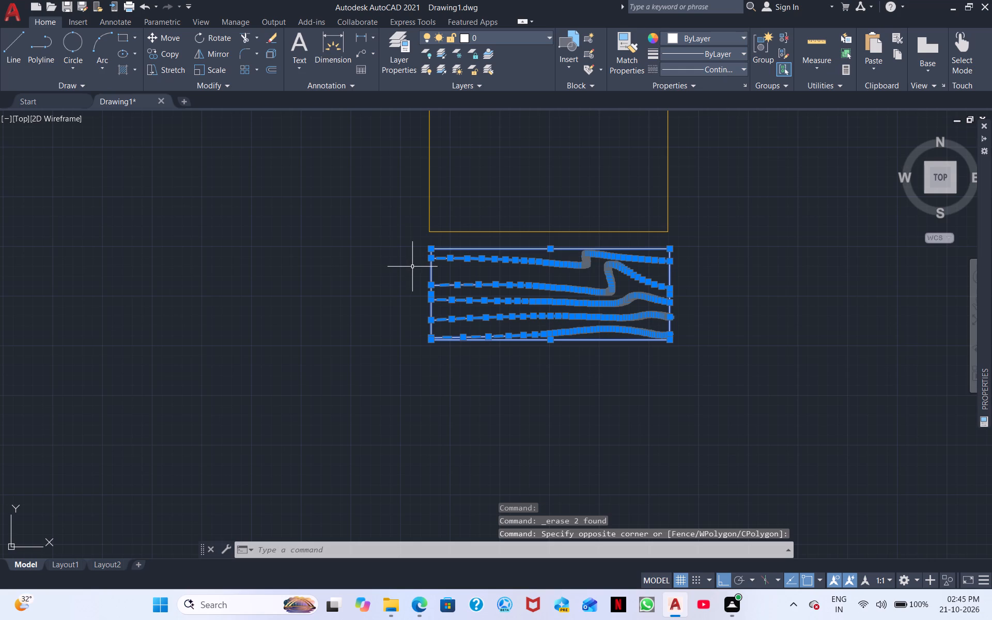
type("J")
key("space")
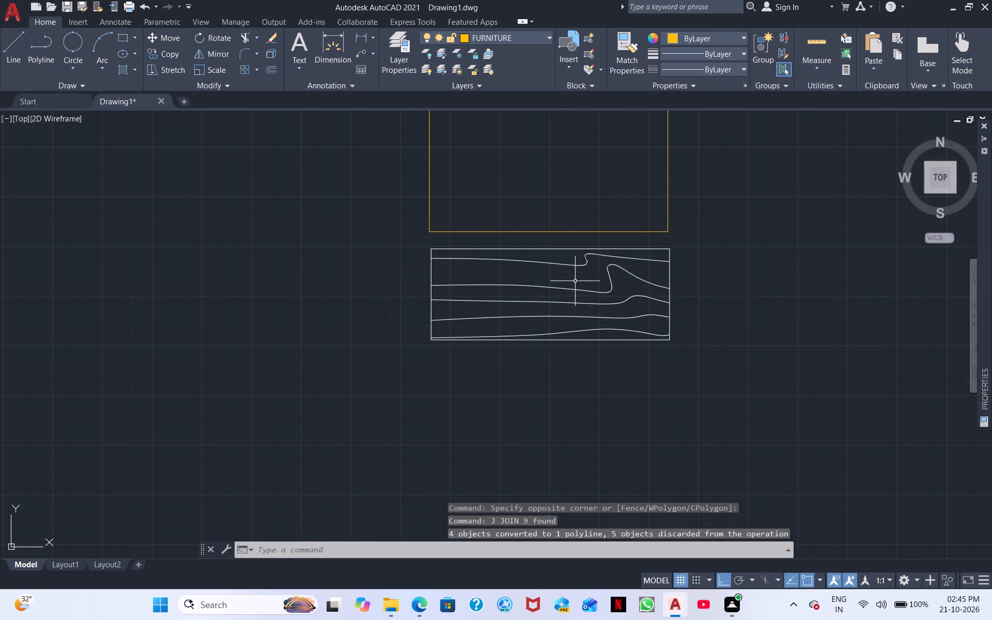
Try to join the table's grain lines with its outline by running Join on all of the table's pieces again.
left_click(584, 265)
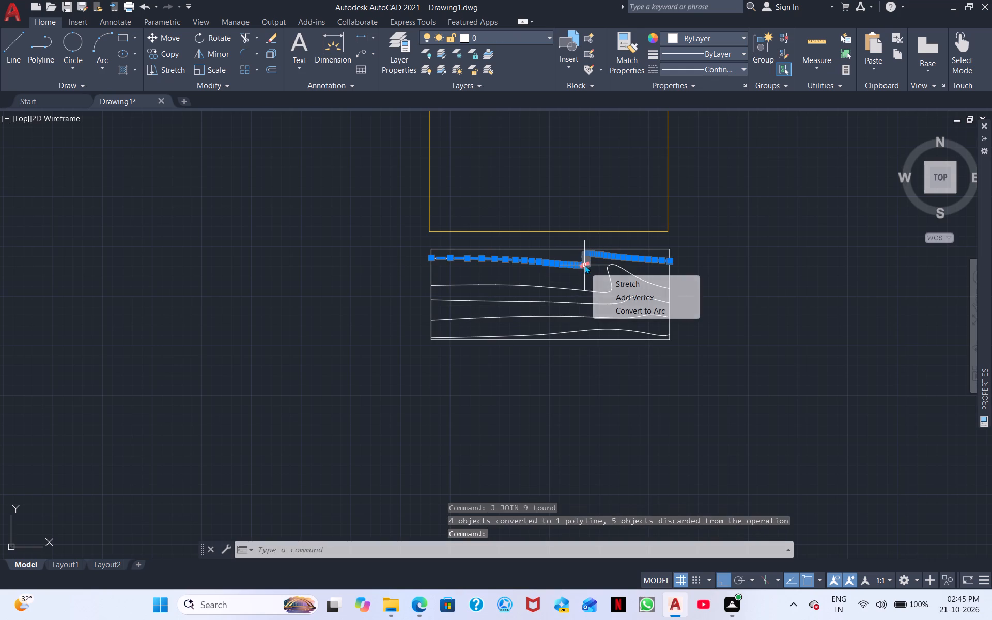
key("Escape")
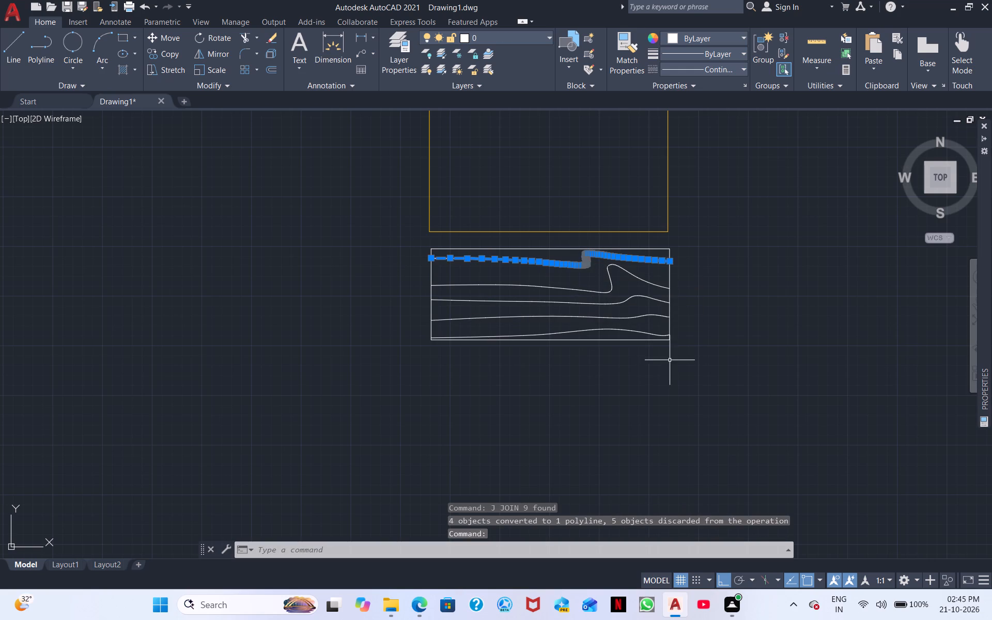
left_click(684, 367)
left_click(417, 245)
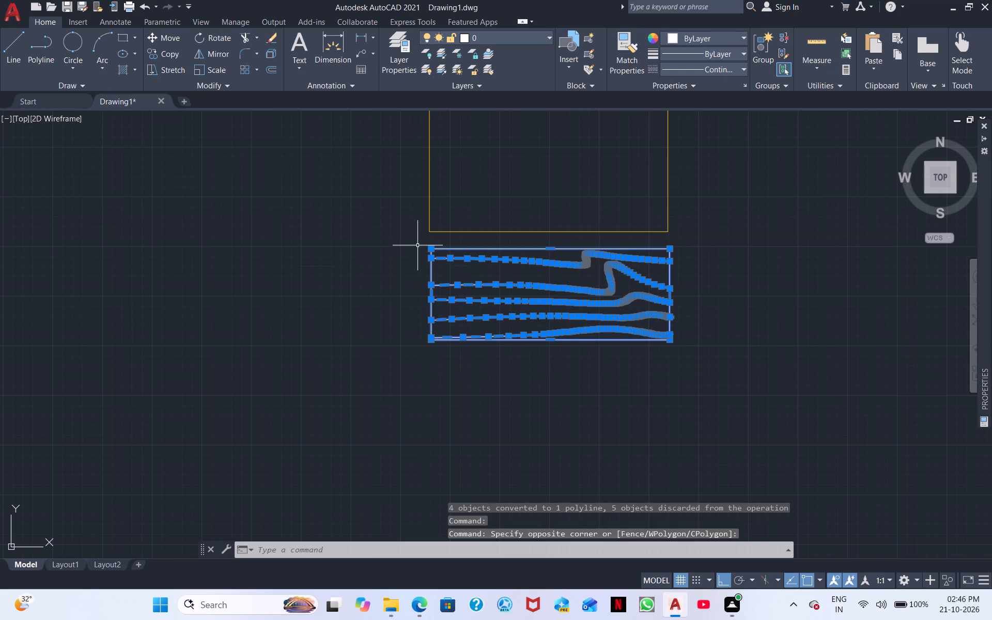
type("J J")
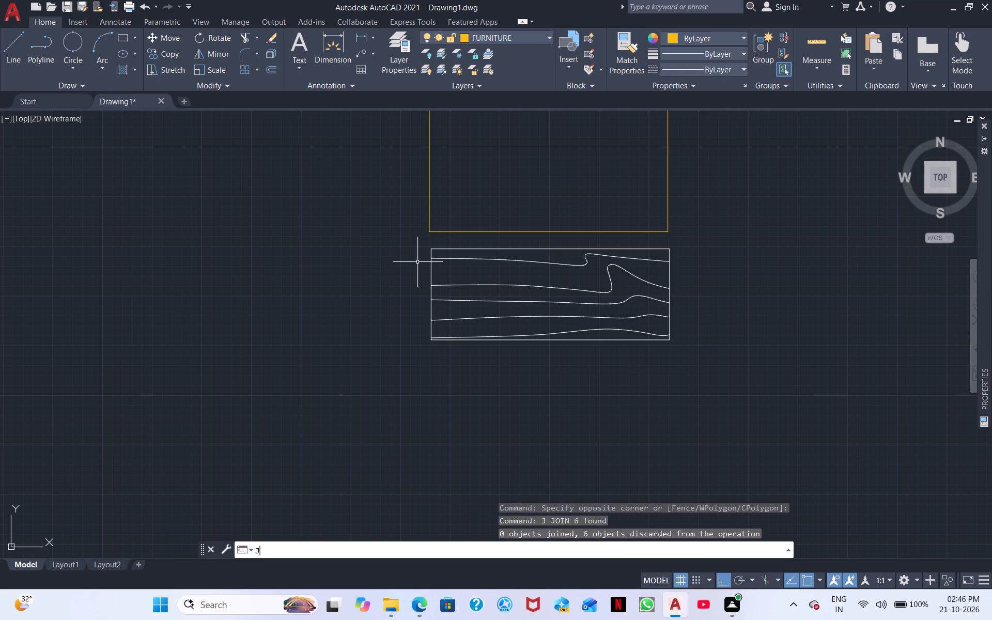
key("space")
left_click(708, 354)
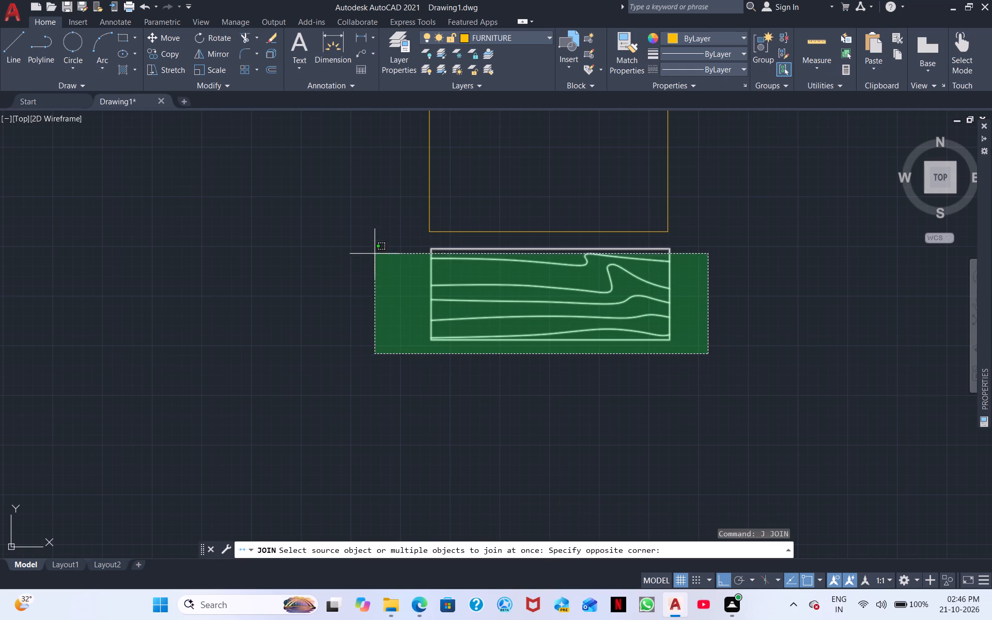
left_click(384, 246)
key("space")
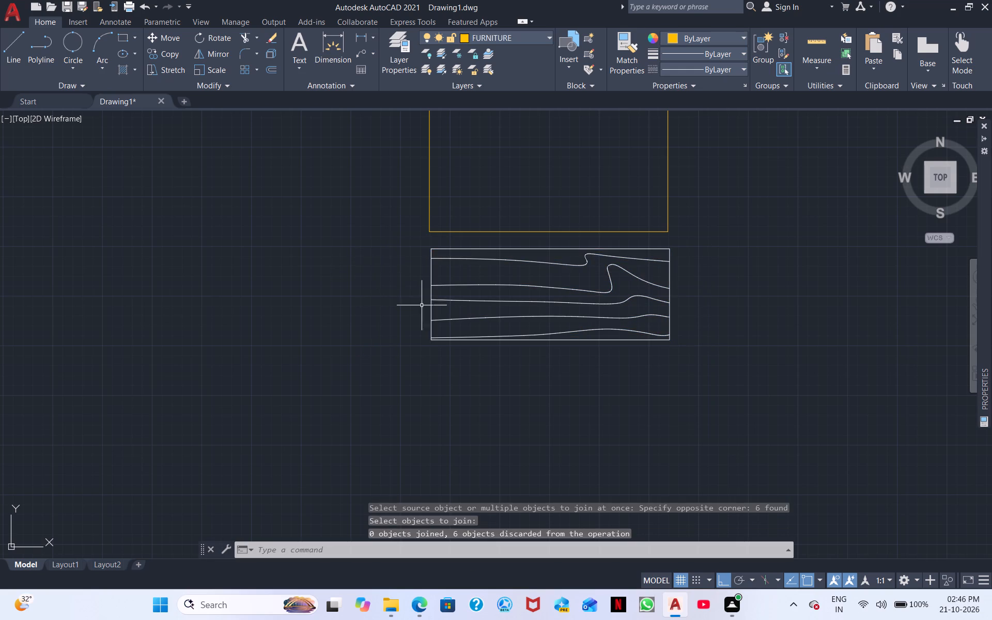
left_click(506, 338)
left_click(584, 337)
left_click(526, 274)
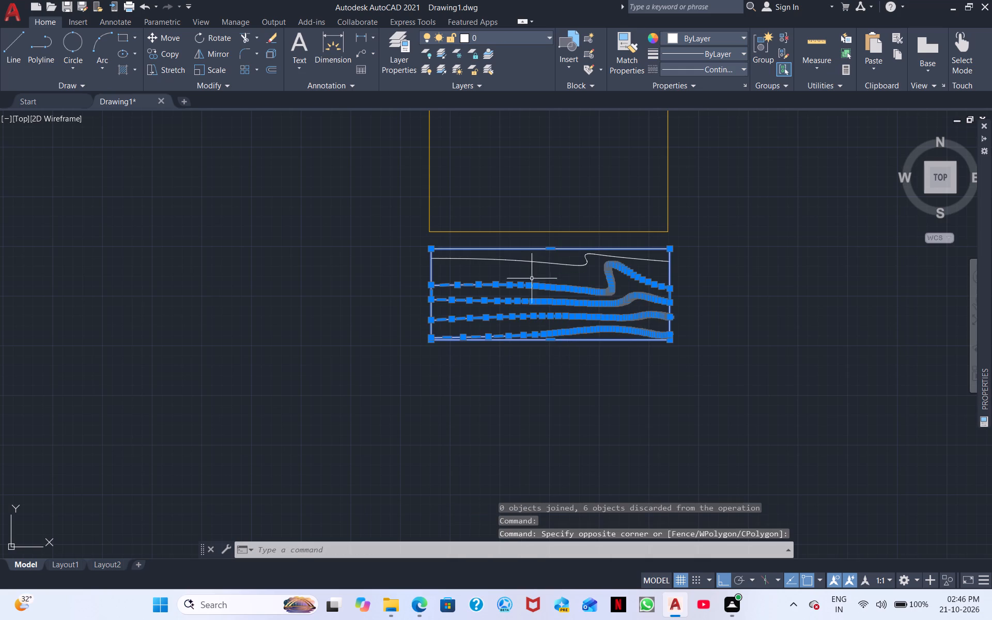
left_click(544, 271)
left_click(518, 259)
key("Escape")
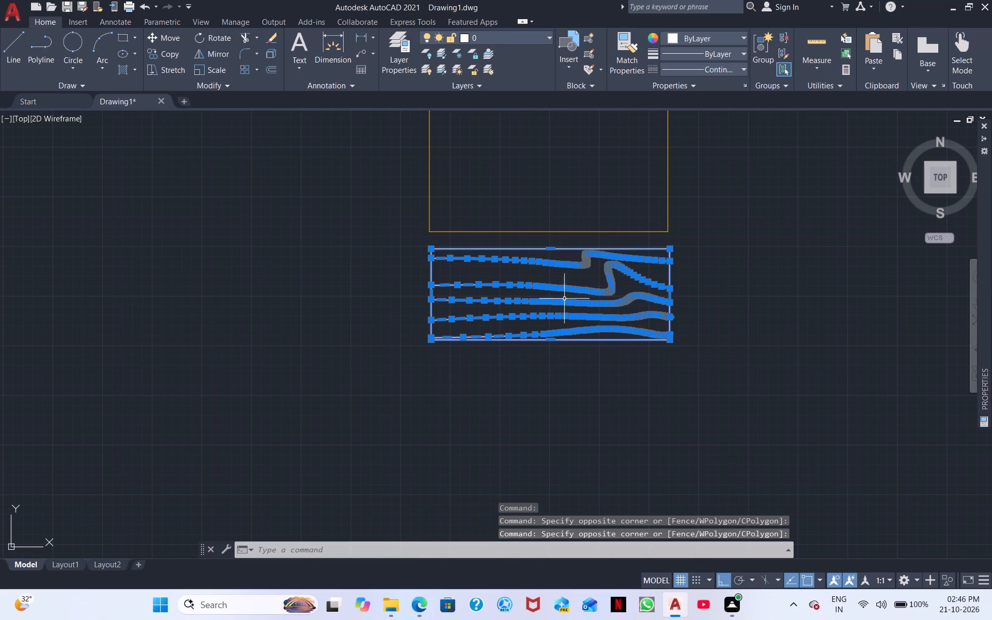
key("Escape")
Assign the shortened table's outline and grain lines at the foot of the bed to the FURNITURE layer.
scroll(619, 392, "down", 1)
middle_click_drag(621, 383, 612, 427)
scroll(612, 423, "down", 1)
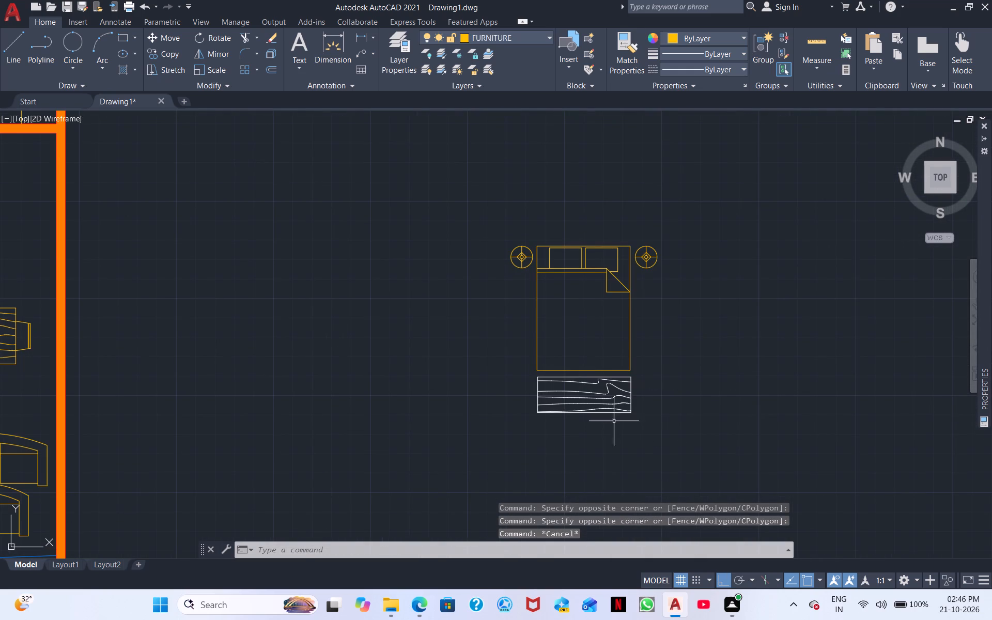
left_click(640, 432)
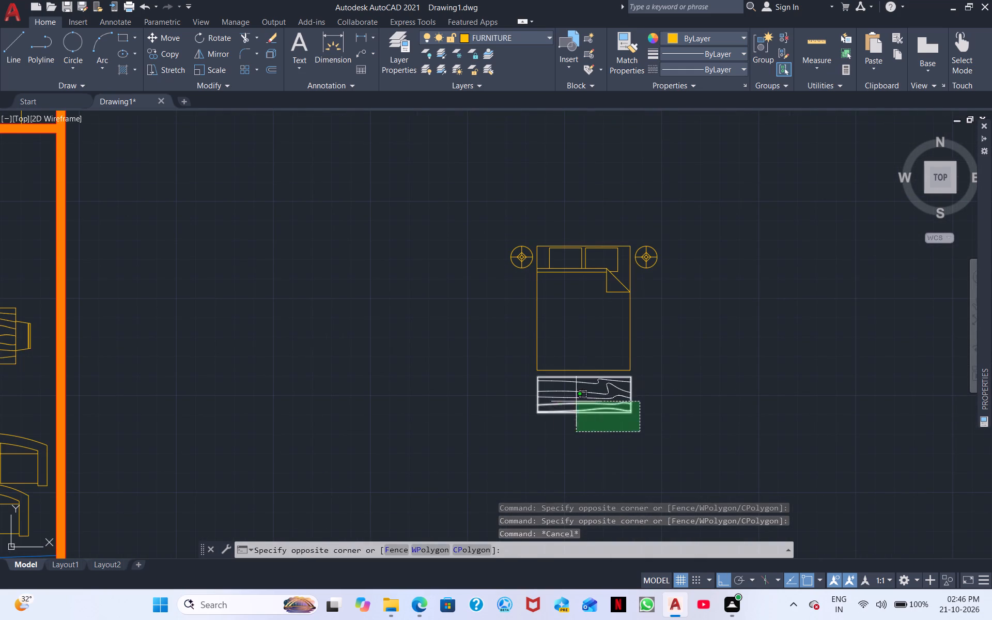
left_click(537, 376)
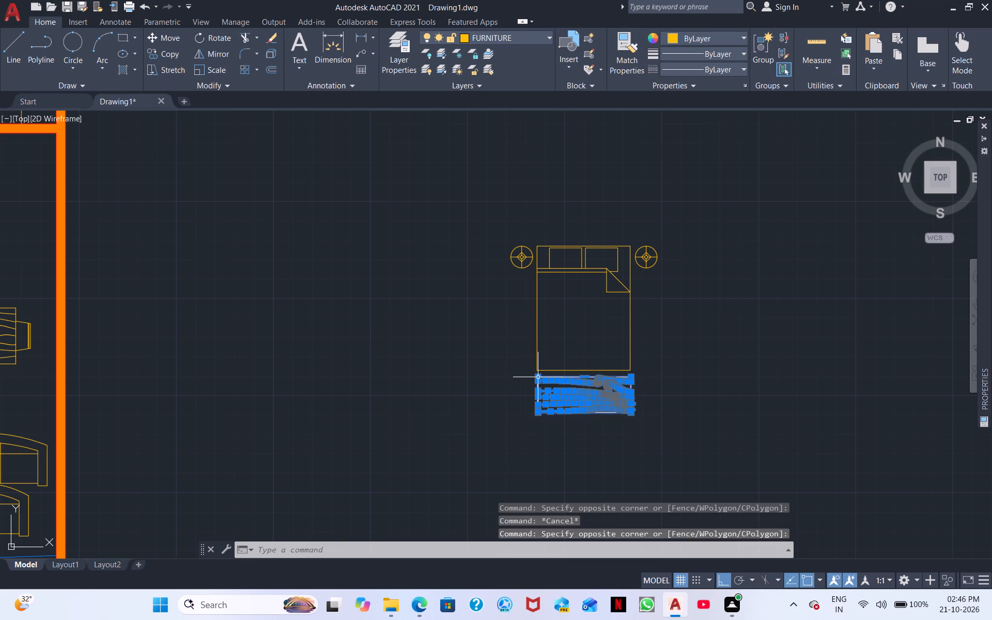
scroll(536, 376, "up", 3)
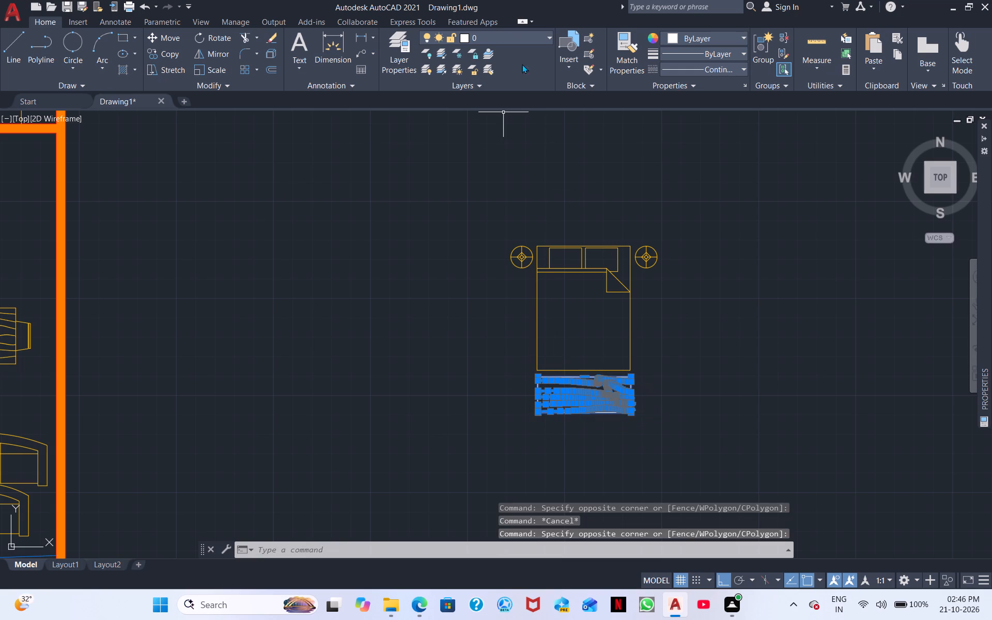
left_click(524, 31)
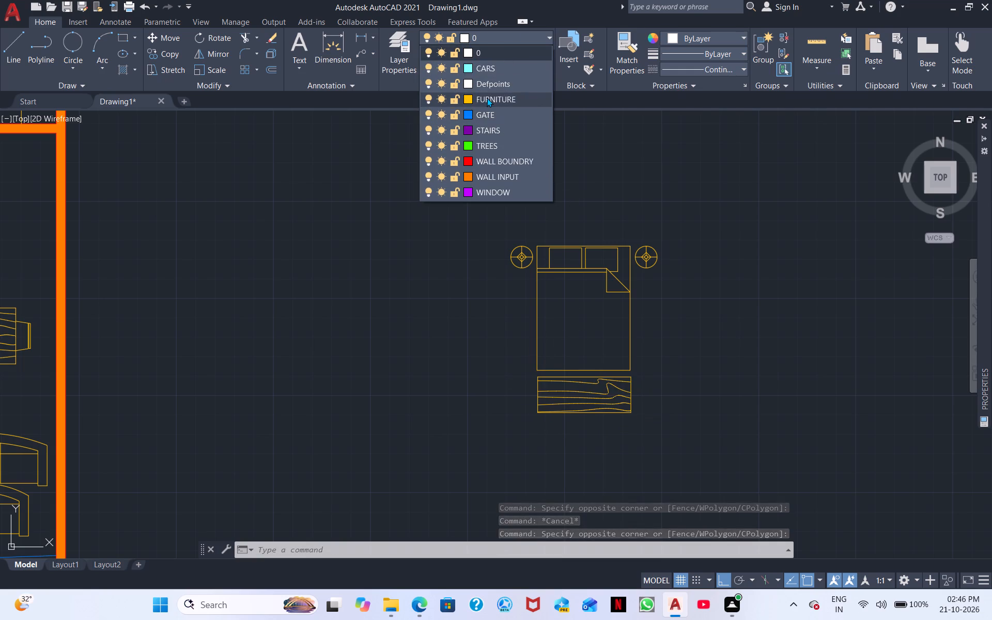
left_click(487, 98)
key("Escape")
Rotate the bed, both lamps and the table together 90 degrees counterclockwise about the table's southeast corner, so the headboard faces west.
middle_click_drag(695, 402, 745, 320)
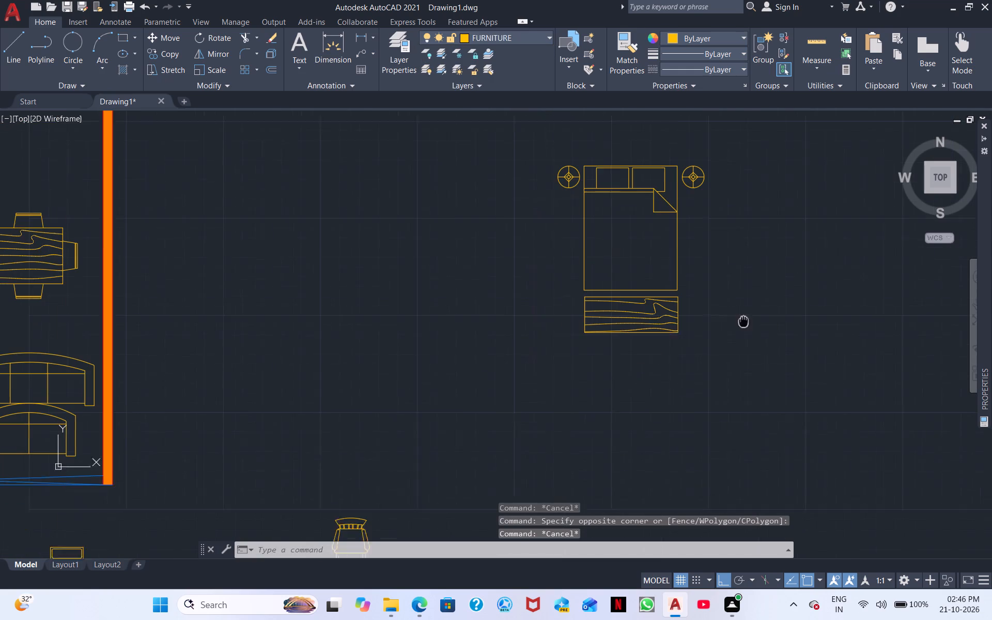
middle_click_drag(745, 320, 748, 315)
left_click(749, 368)
left_click(509, 137)
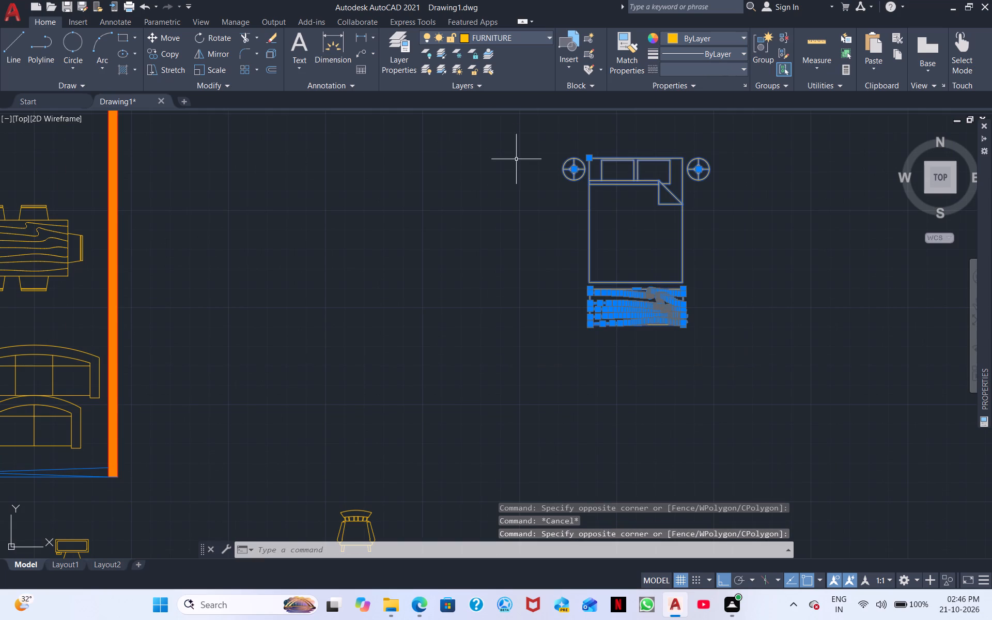
right_click(599, 334)
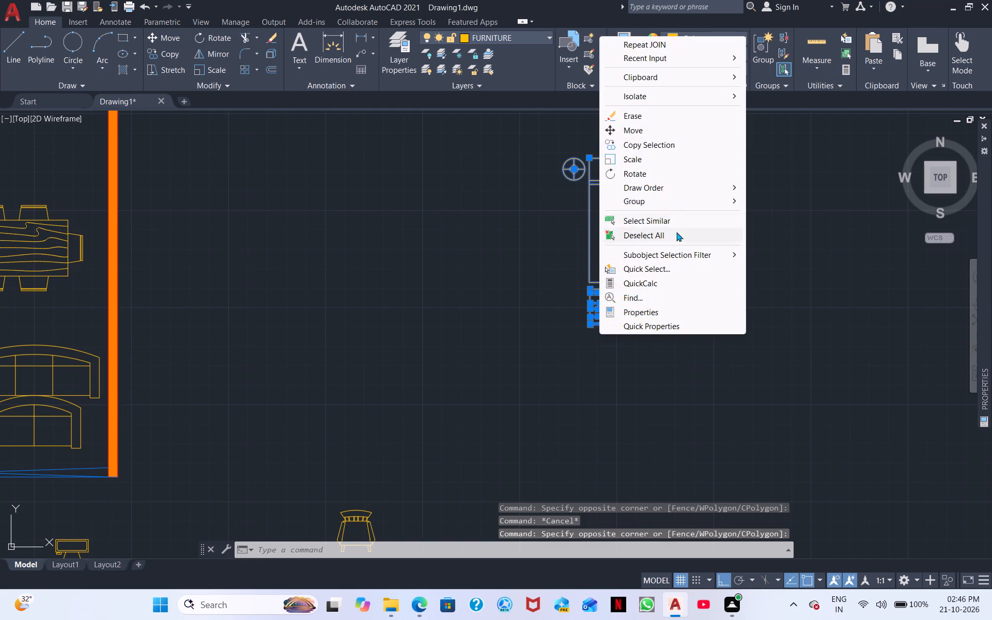
left_click(654, 174)
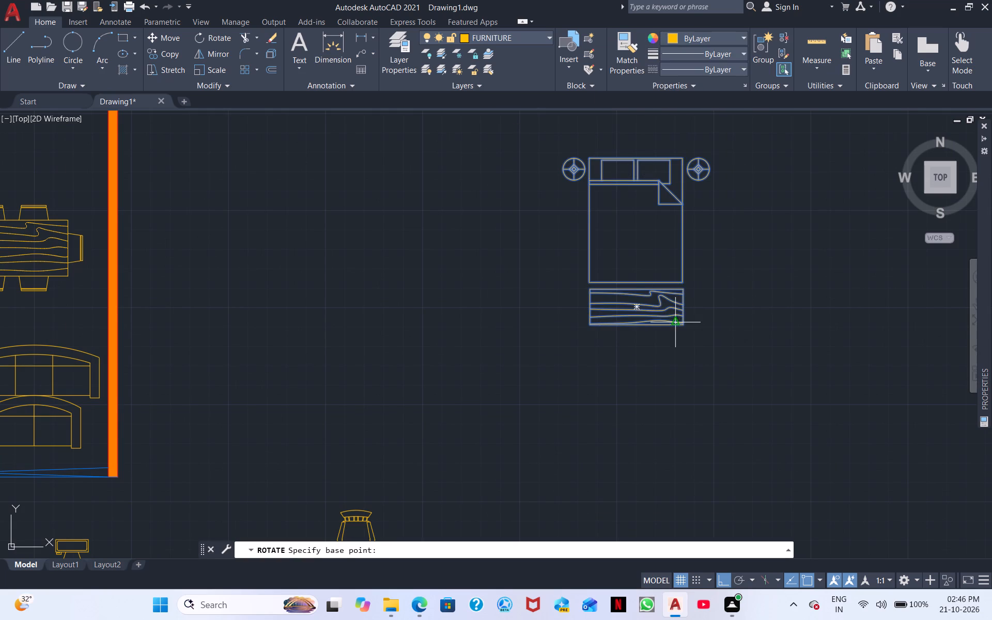
left_click(684, 328)
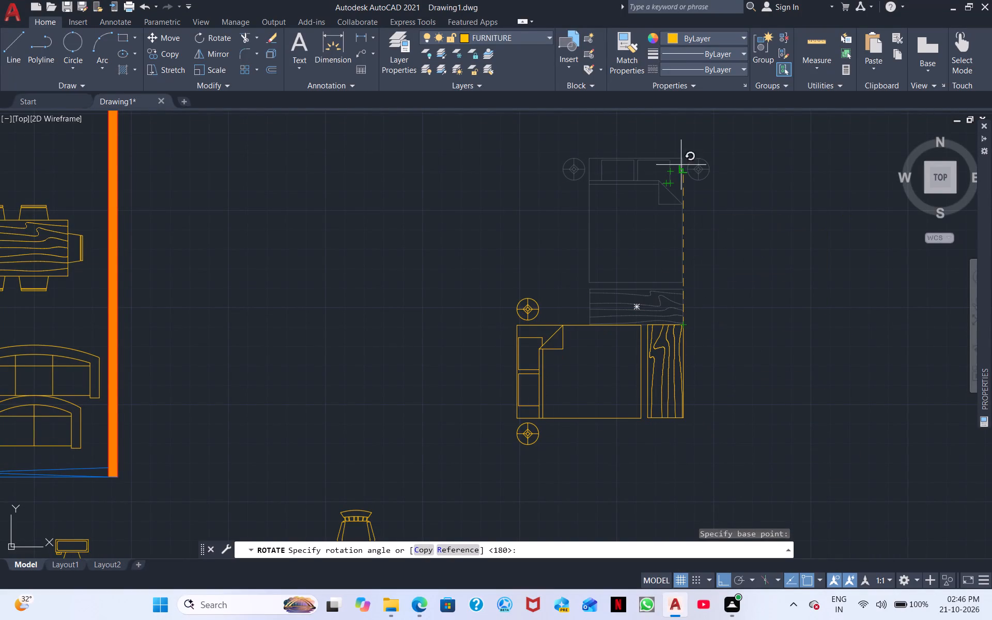
left_click(705, 140)
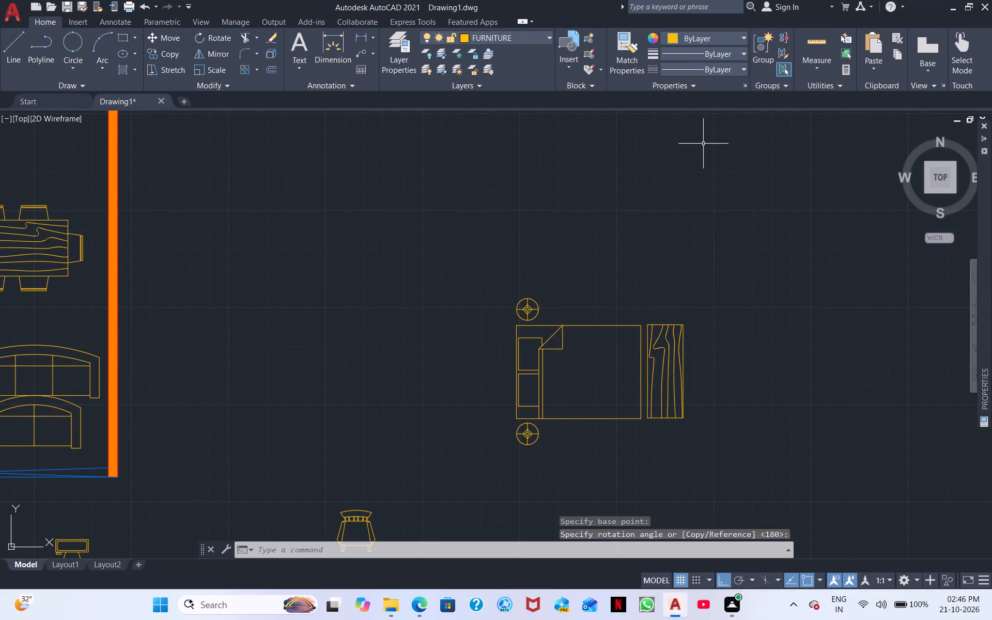
Copy the bed, both lamps and the foot table into the northwest bedroom above the wardrobes, with Ortho turned off.
scroll(702, 206, "down", 1)
middle_click_drag(726, 263, 857, 273)
middle_click_drag(829, 321, 947, 375)
scroll(947, 375, "down", 1)
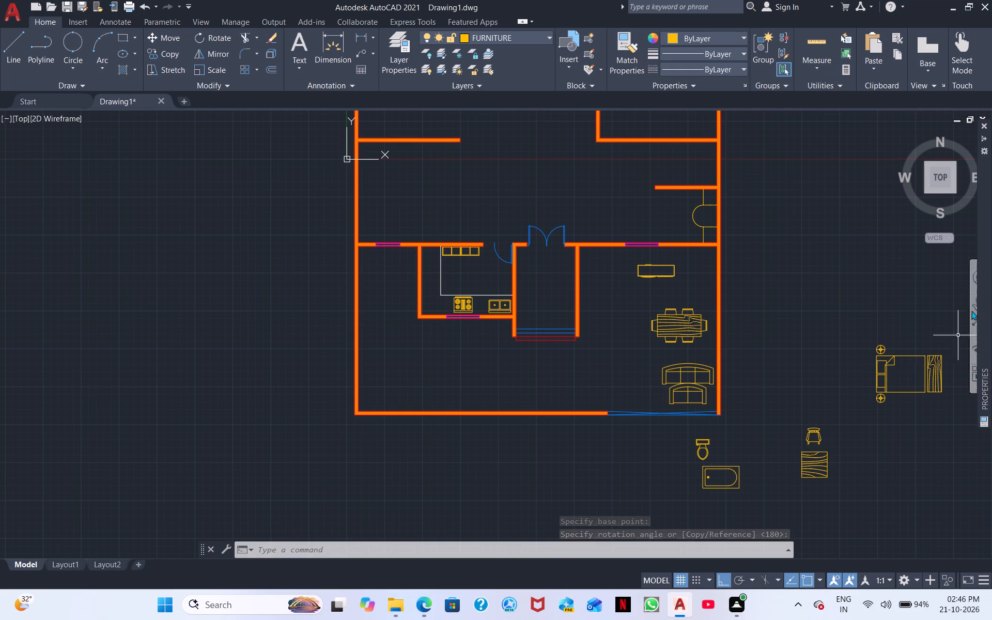
scroll(990, 396, "down", 1)
left_click(766, 342)
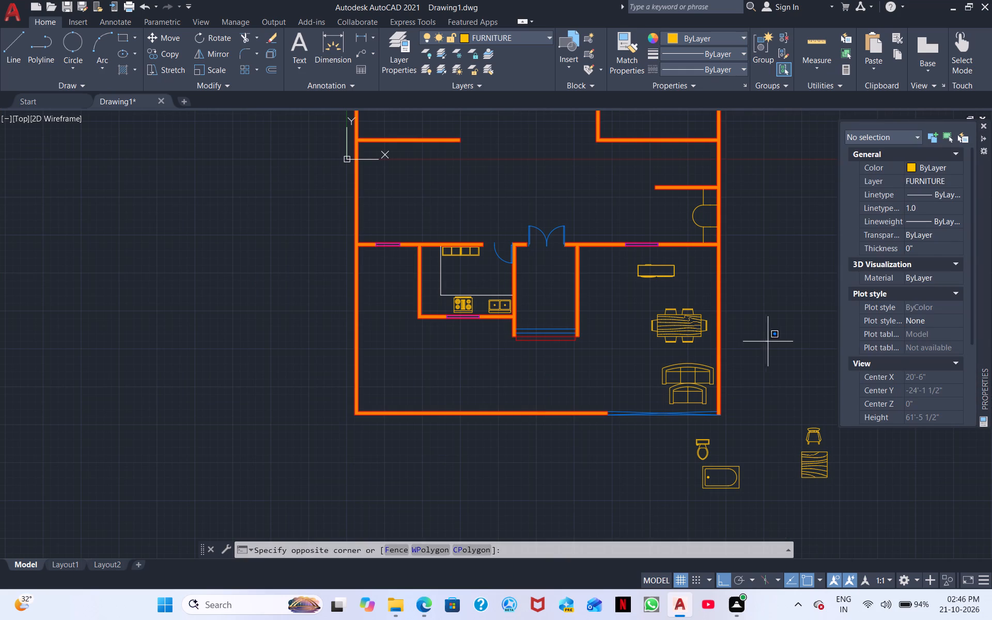
left_click(799, 347)
scroll(903, 398, "down", 1)
middle_click_drag(904, 398, 865, 475)
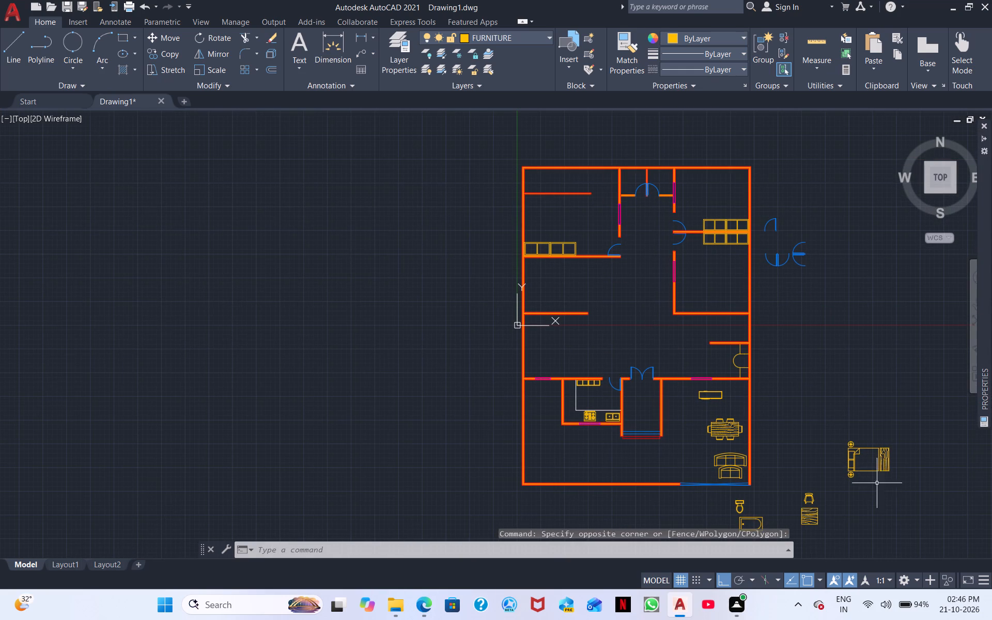
left_click(909, 495)
left_click(837, 423)
right_click(837, 423)
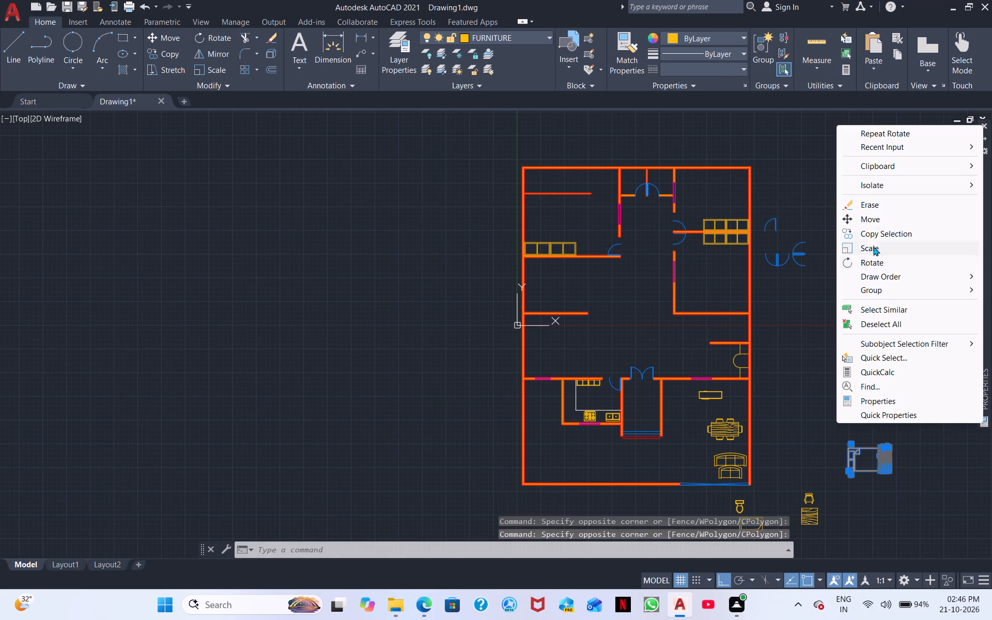
left_click(880, 235)
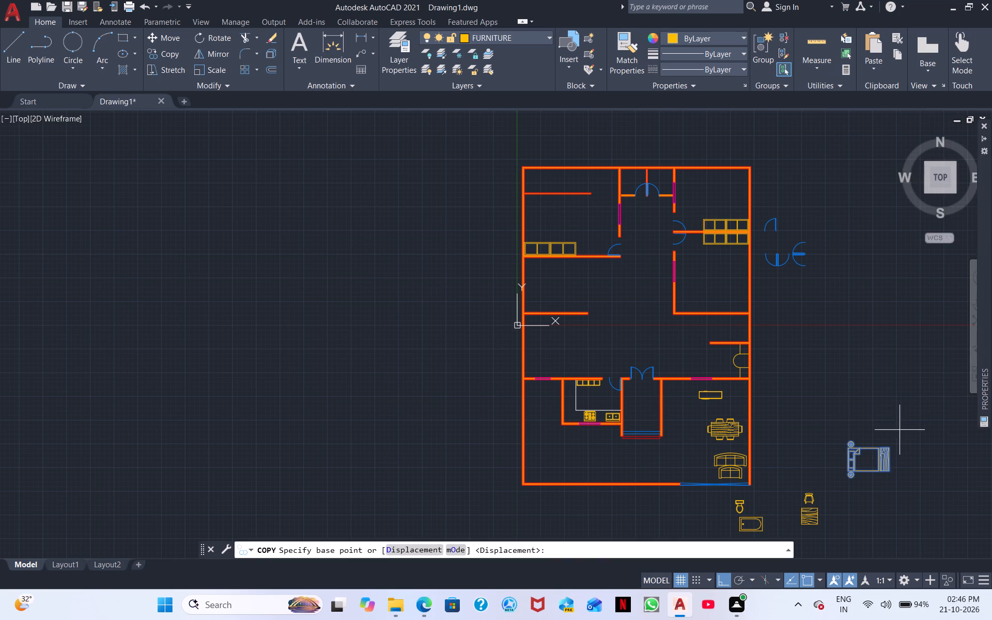
left_click(864, 462)
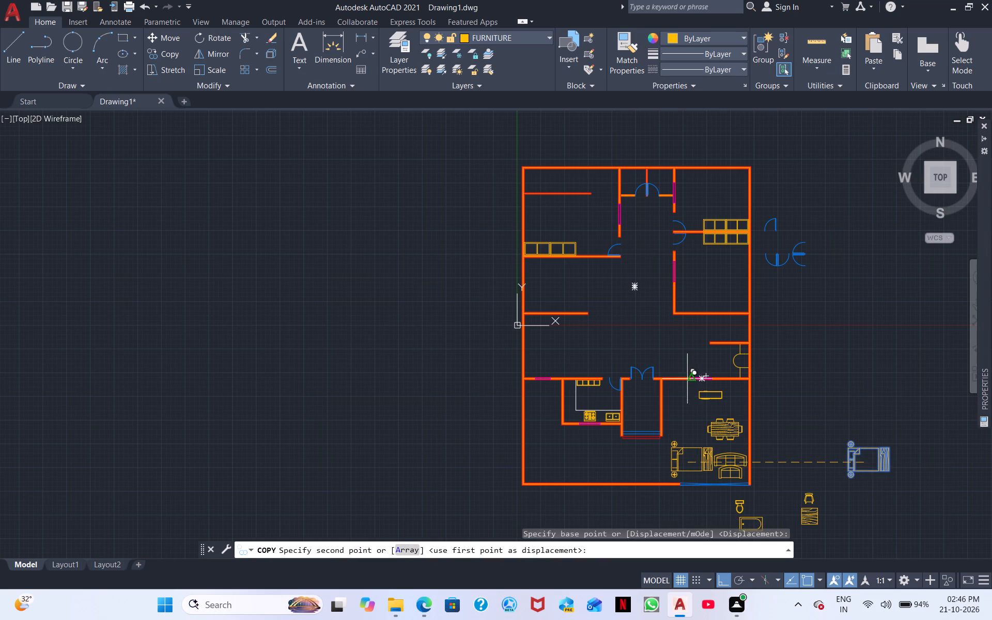
left_click(721, 580)
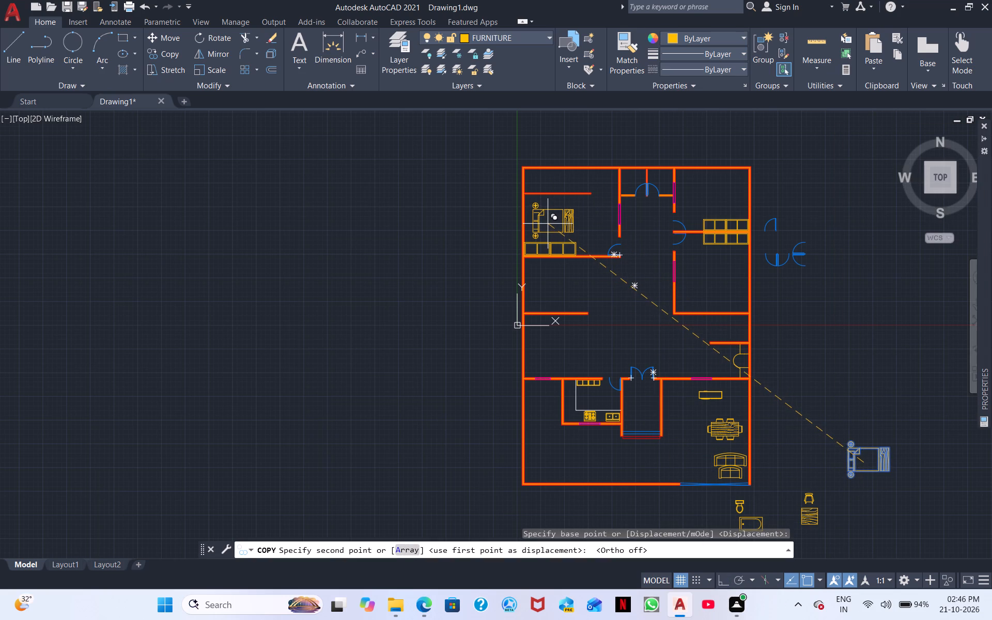
scroll(548, 224, "up", 1)
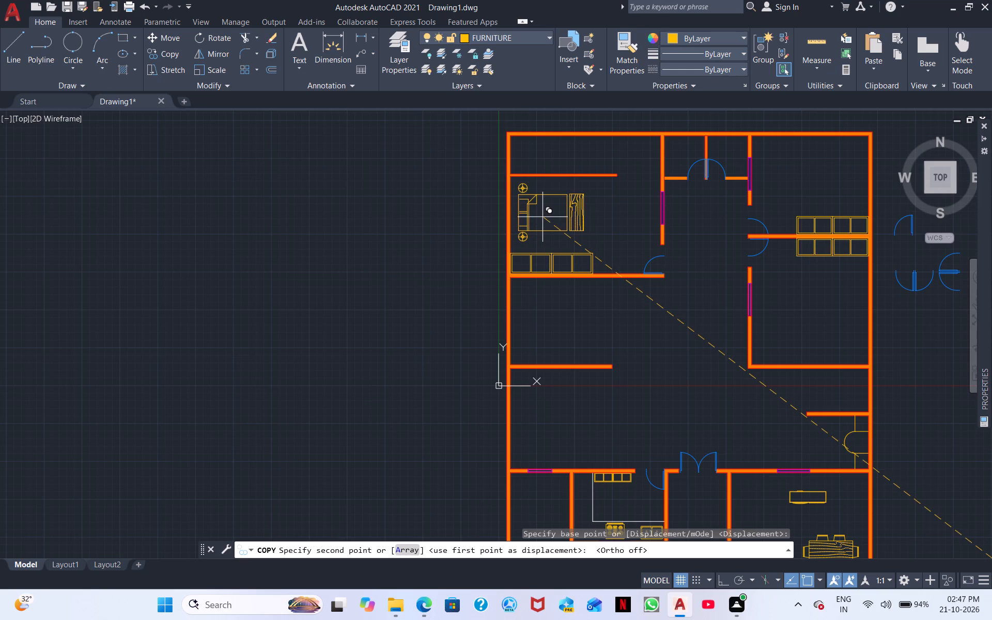
left_click(542, 217)
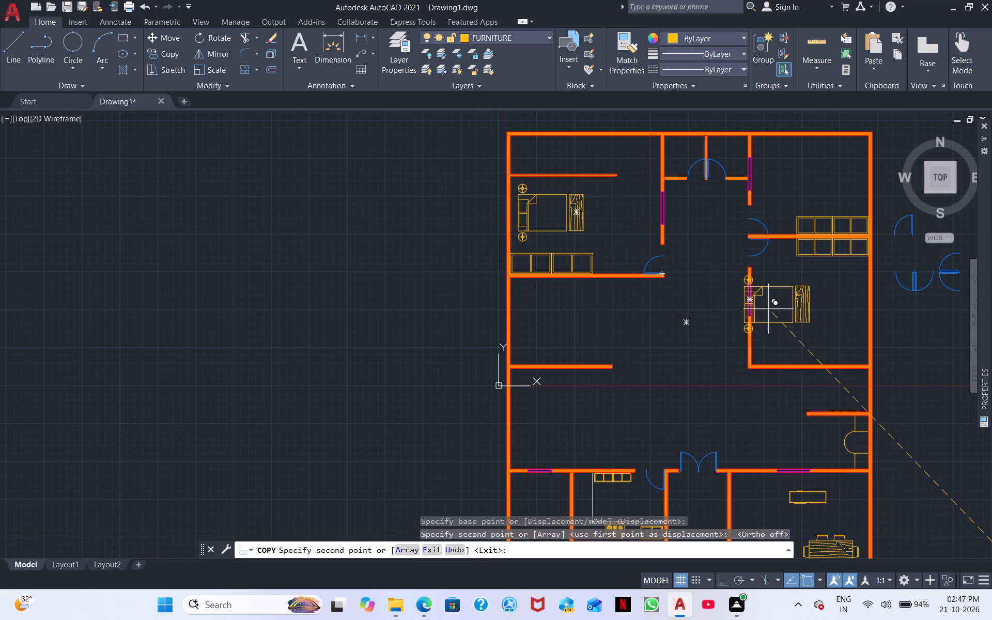
Place two more copies of the bed set, one in each of the two bedrooms along the east wall.
left_click(788, 329)
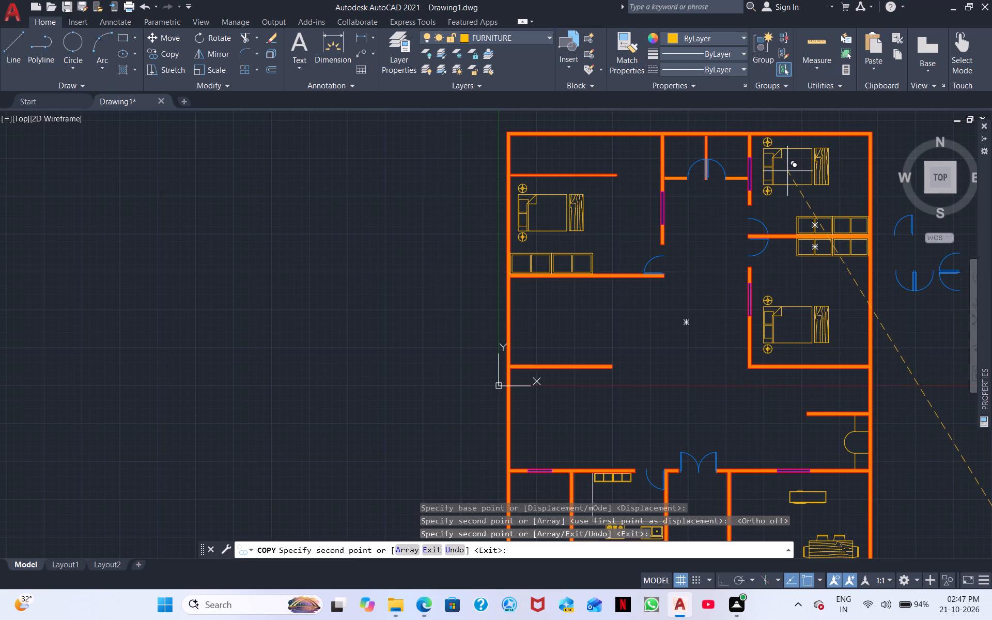
left_click(787, 171)
right_click(953, 353)
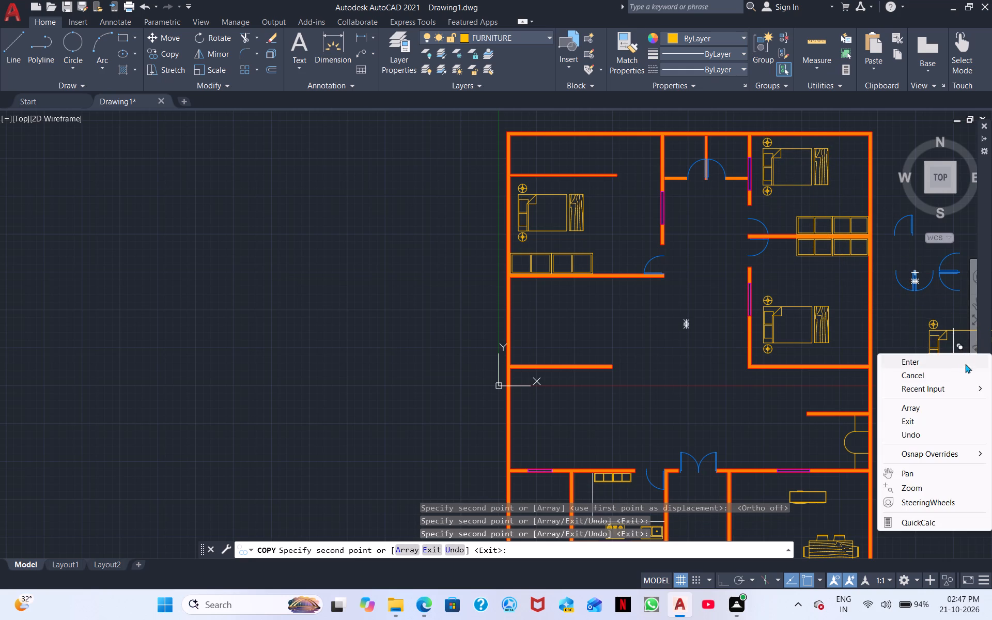
left_click(931, 375)
Move the narrow wood-grain table with all its grain lines from the original bed's foot to the empty space south of the bed.
middle_click_drag(950, 394, 814, 297)
middle_click_drag(837, 392, 806, 334)
scroll(801, 332, "down", 1)
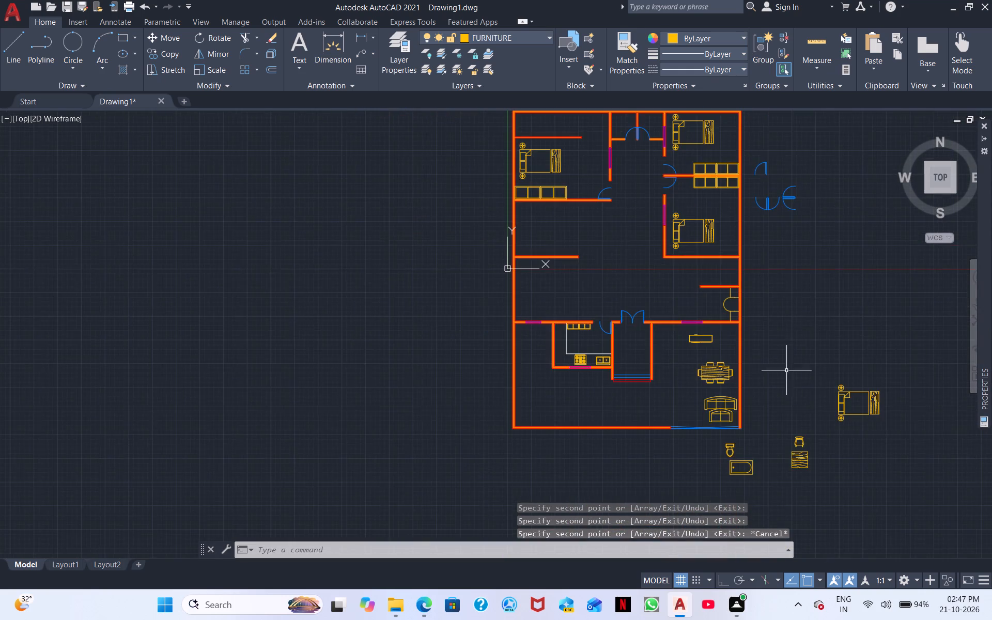
middle_click_drag(775, 370, 735, 333)
scroll(736, 333, "down", 1)
scroll(803, 394, "up", 3)
middle_click_drag(754, 378, 751, 436)
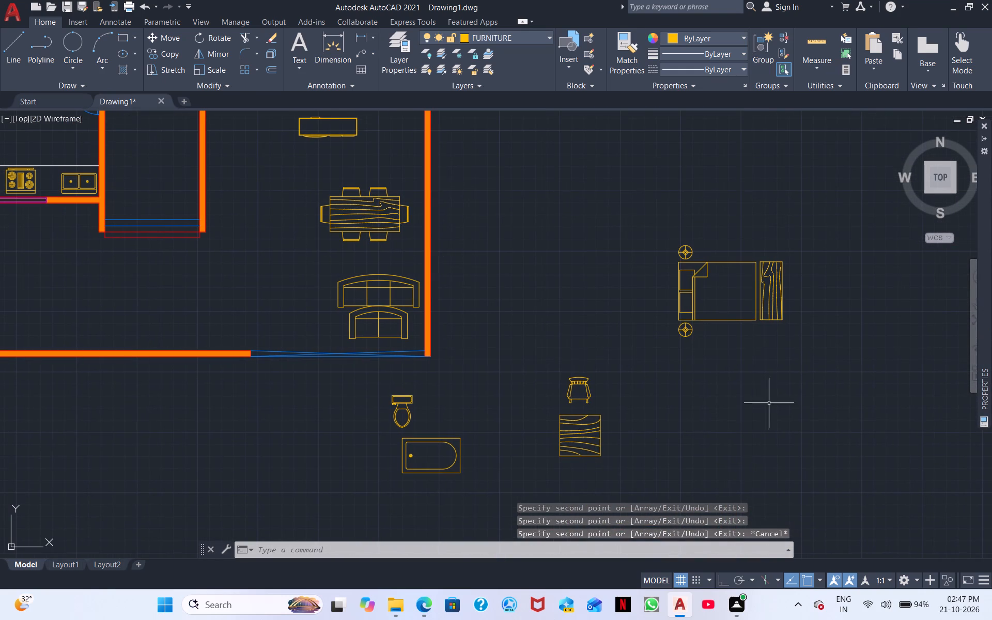
left_click(794, 322)
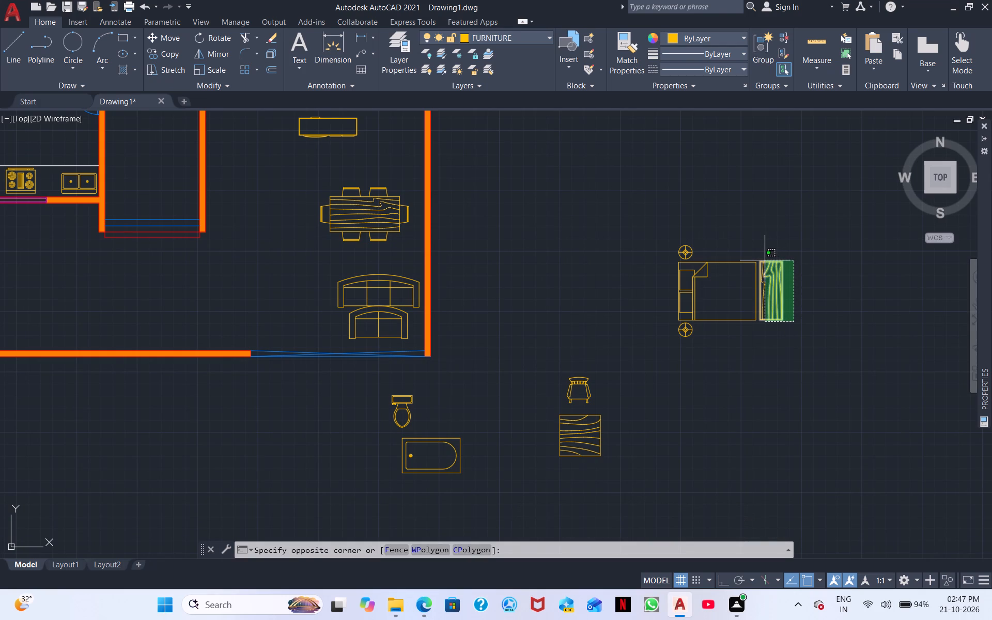
left_click(765, 260)
scroll(807, 298, "up", 3)
left_click(656, 345)
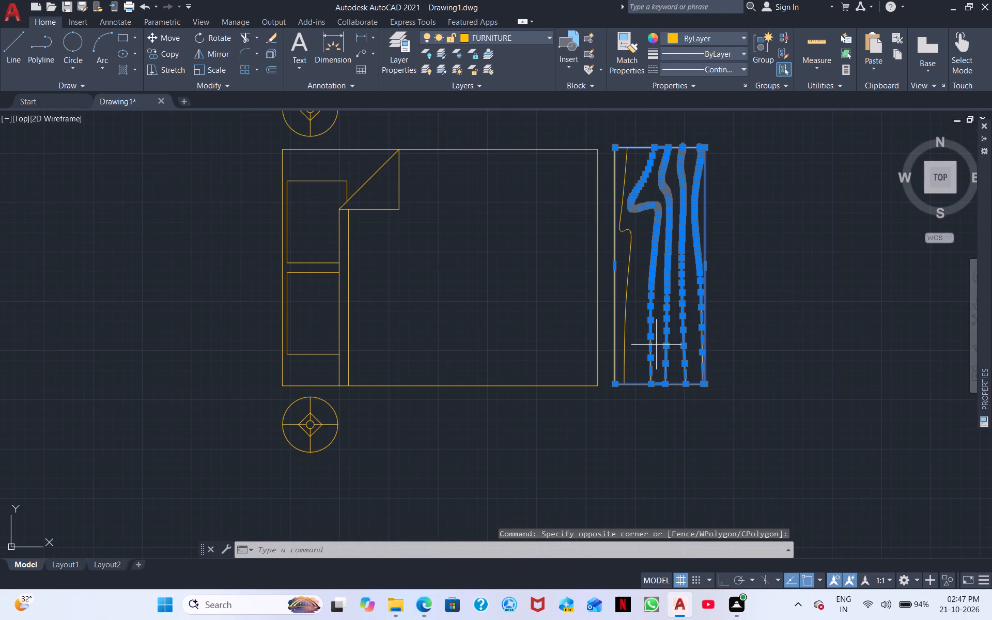
left_click(626, 277)
right_click(626, 278)
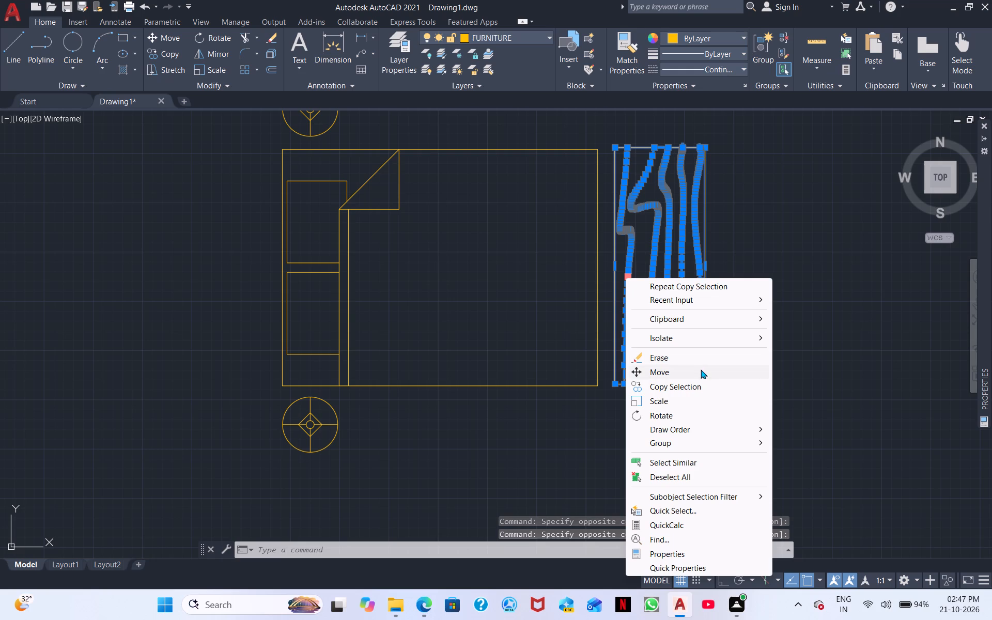
left_click(701, 369)
left_click(667, 267)
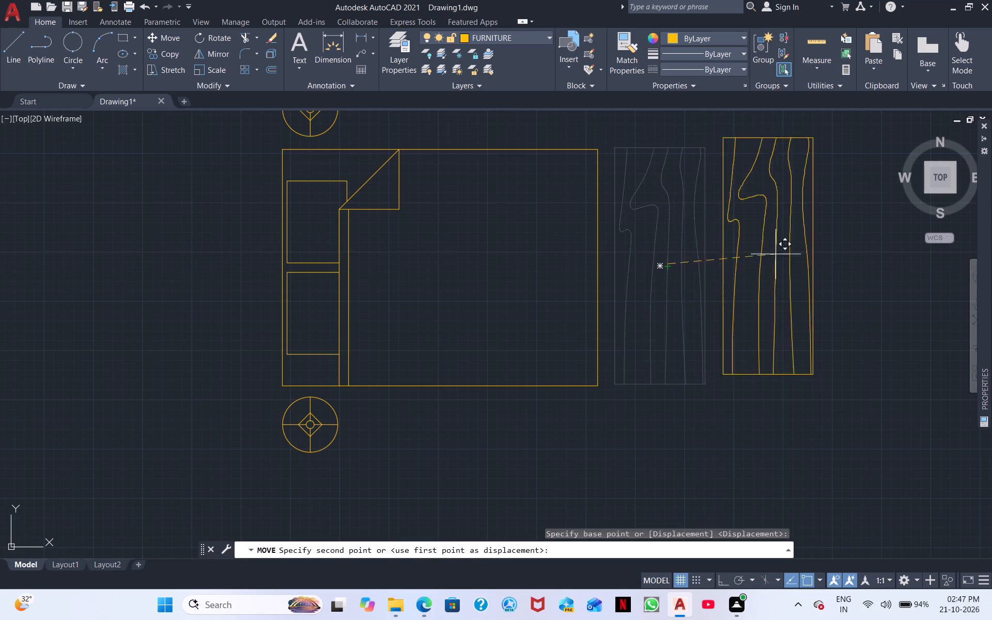
middle_click_drag(756, 456, 647, 285)
scroll(631, 348, "down", 2)
middle_click_drag(410, 463, 640, 339)
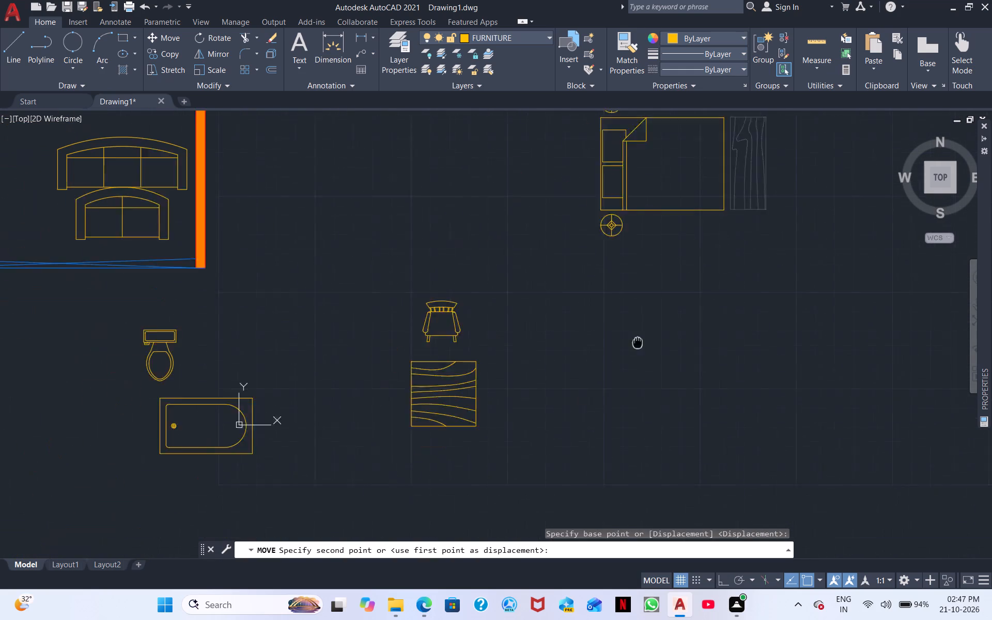
middle_click_drag(640, 339, 661, 322)
left_click(730, 374)
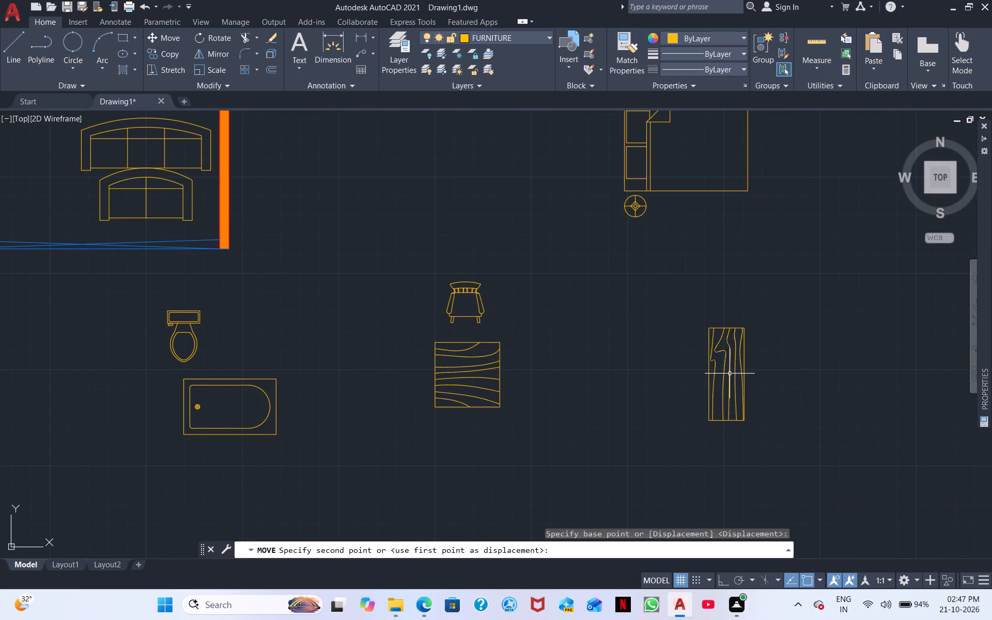
Move the three-seat sofa out of the living room to just east of the narrow wood-grain table.
middle_click_drag(282, 443, 630, 350)
middle_click_drag(639, 356, 632, 395)
scroll(632, 395, "down", 1)
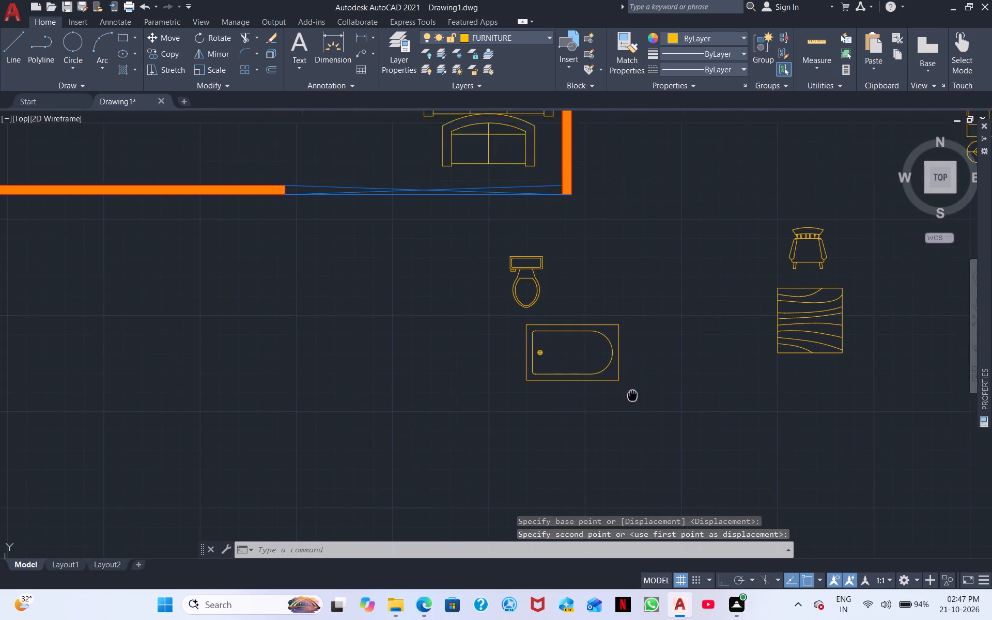
middle_click_drag(632, 395, 631, 402)
scroll(632, 395, "down", 1)
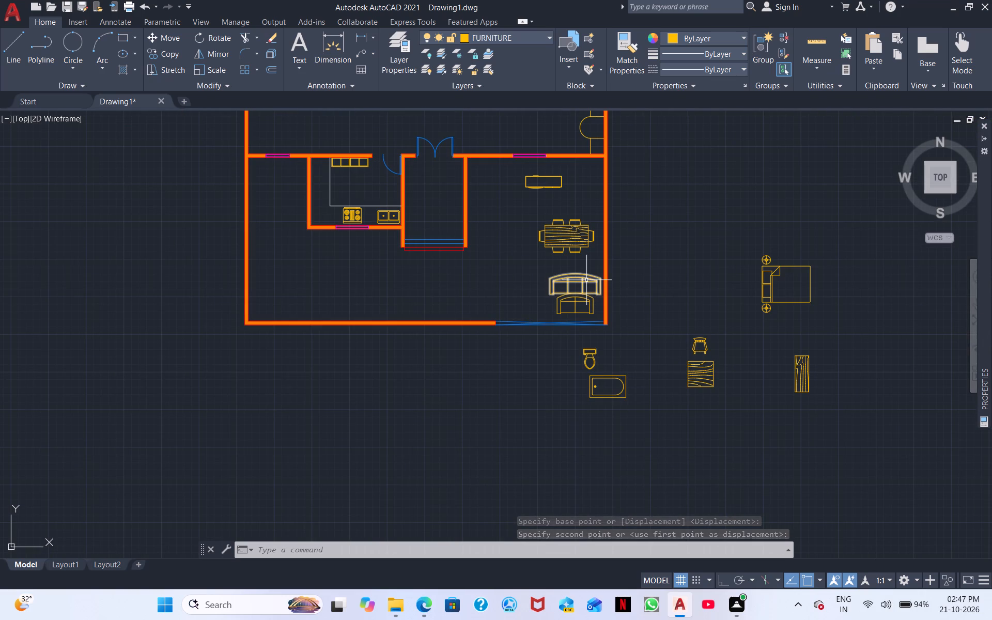
left_click(586, 280)
right_click(586, 284)
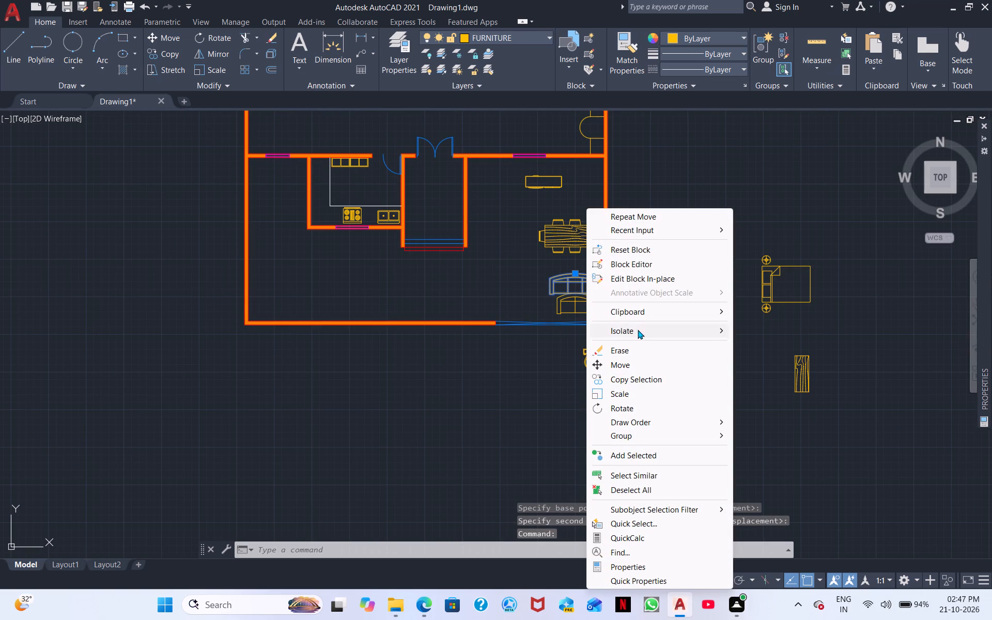
left_click(640, 364)
left_click(575, 280)
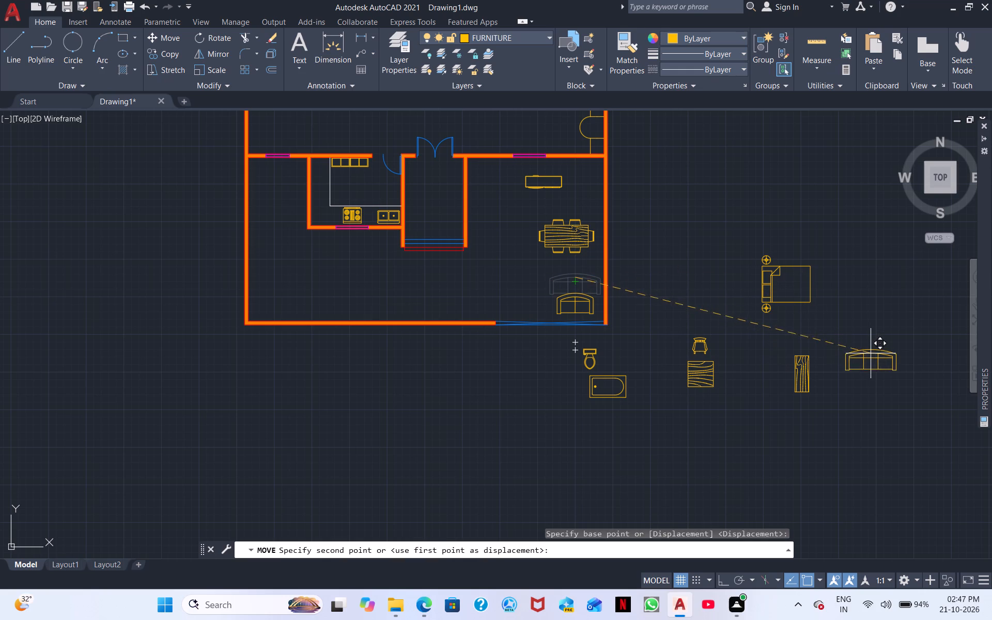
left_click(849, 366)
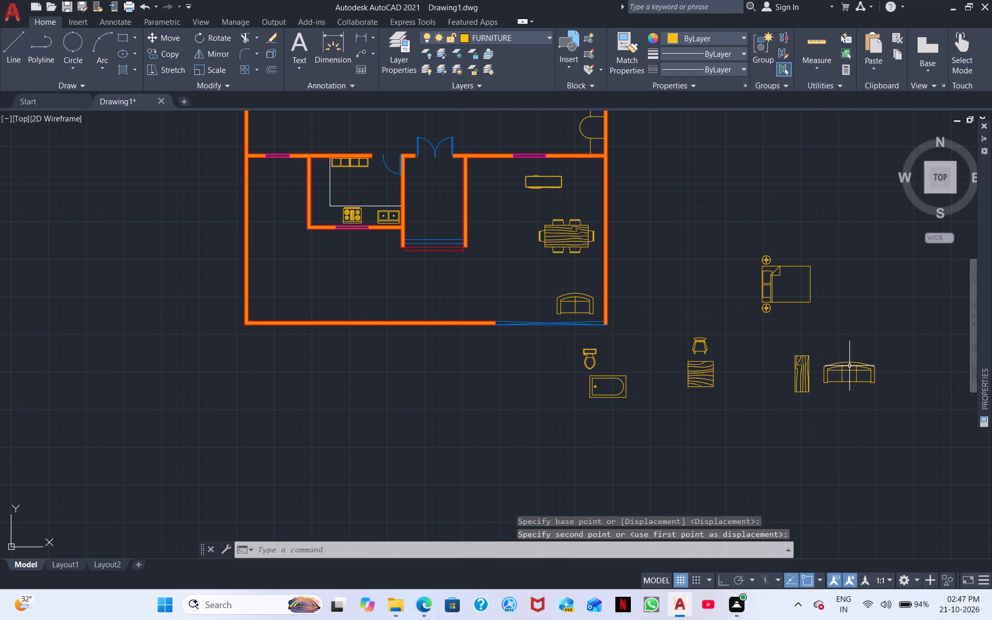
Move the two-seat sofa out of the living room to just north of the narrow wood-grain table.
left_click(574, 303)
right_click(578, 303)
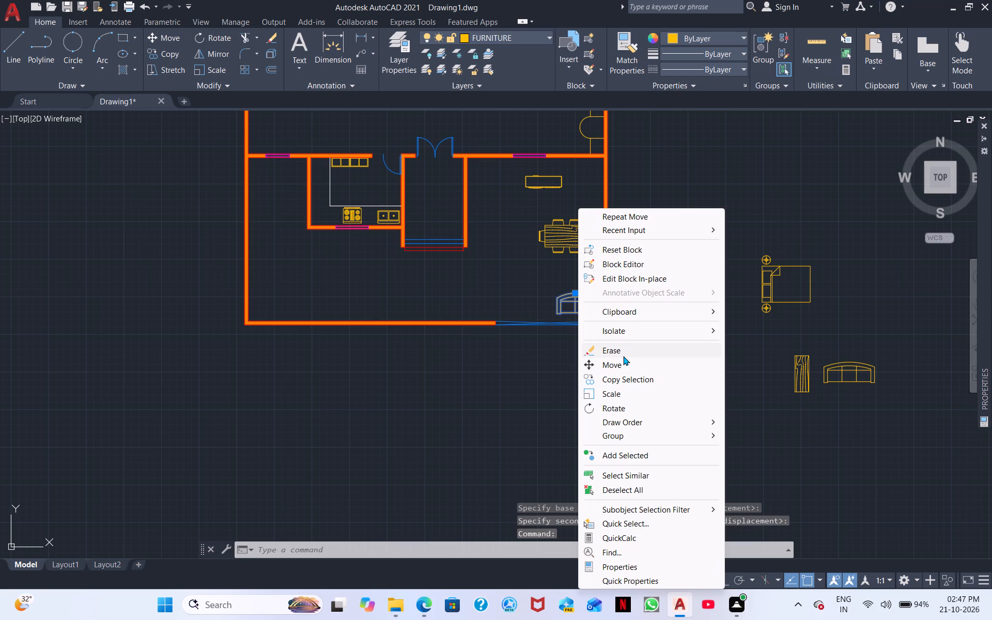
left_click(625, 363)
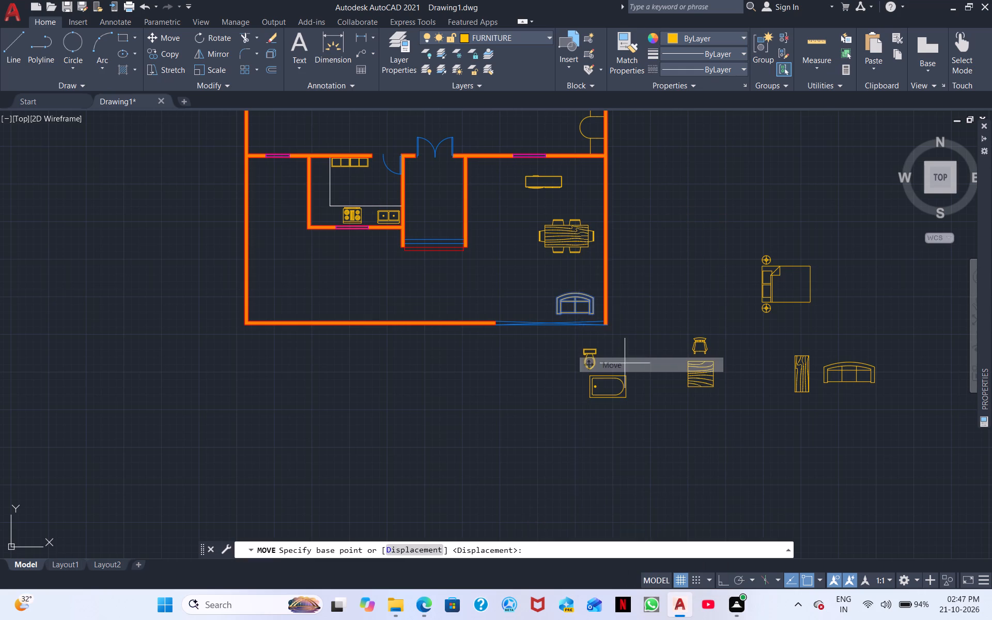
left_click(579, 300)
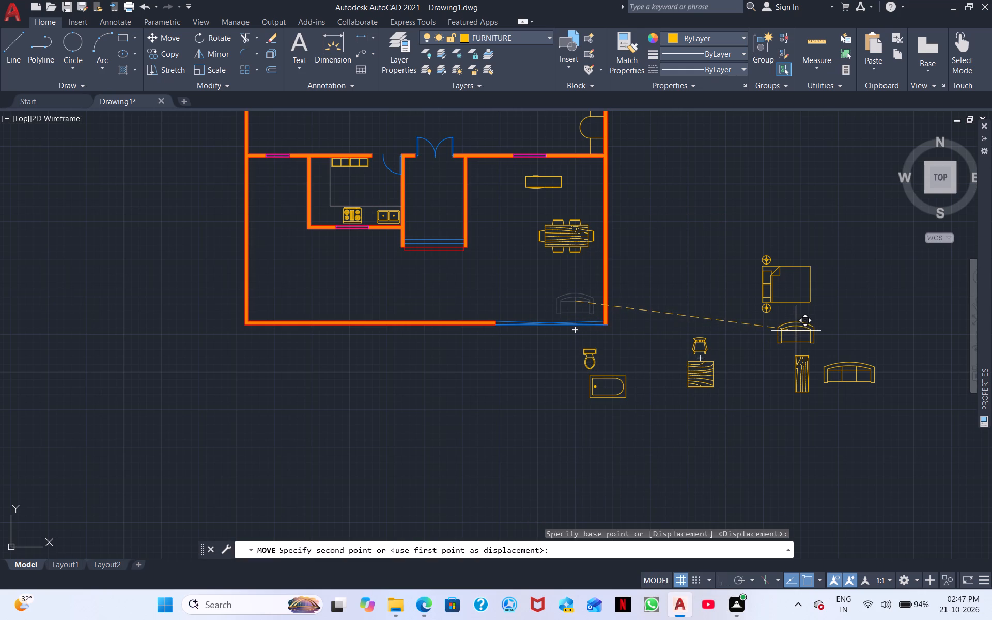
scroll(796, 331, "up", 3)
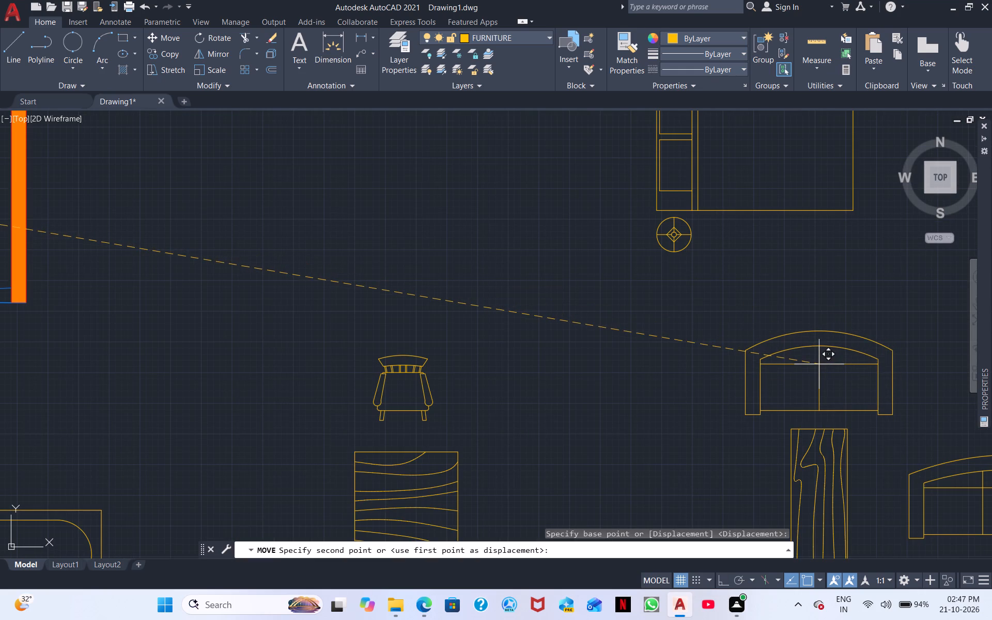
left_click(819, 364)
Scale up the narrow wood-grain table freehand from its southeast corner, including all its grain lines.
middle_click_drag(825, 378, 802, 216)
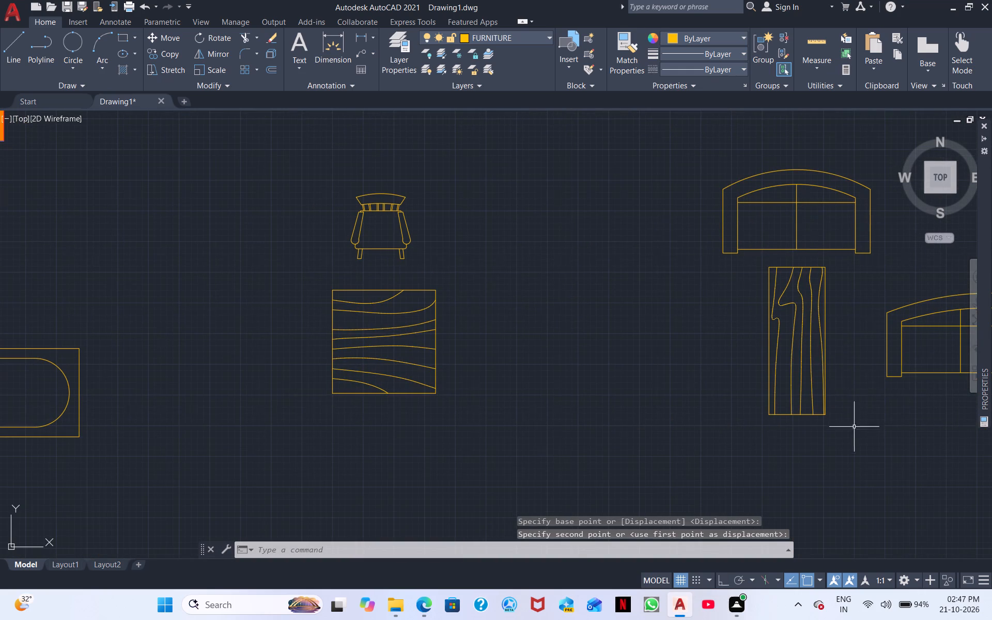
left_click(855, 438)
left_click(755, 267)
right_click(773, 370)
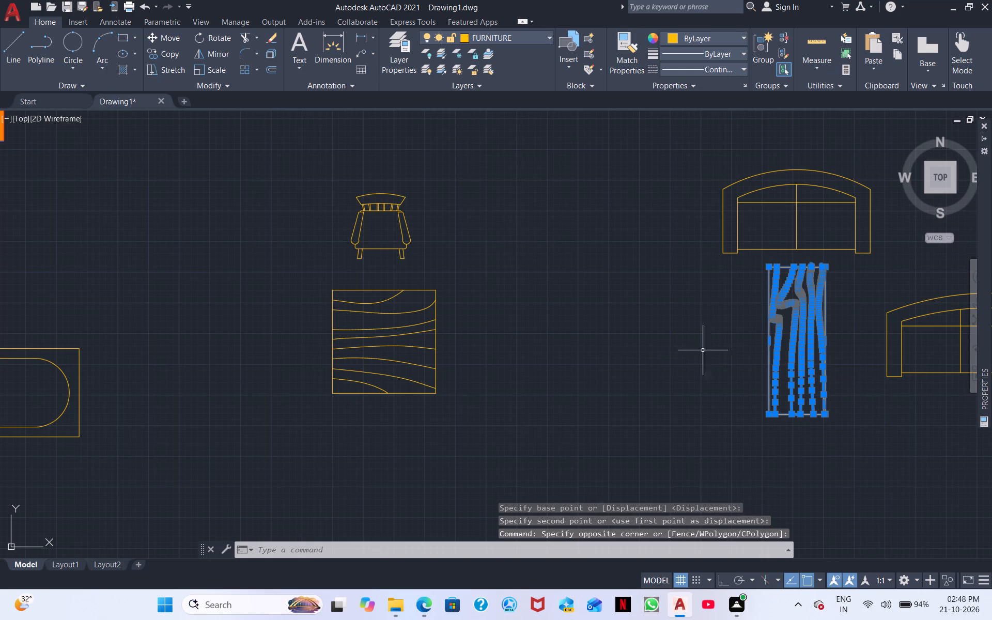
right_click(731, 366)
left_click(780, 191)
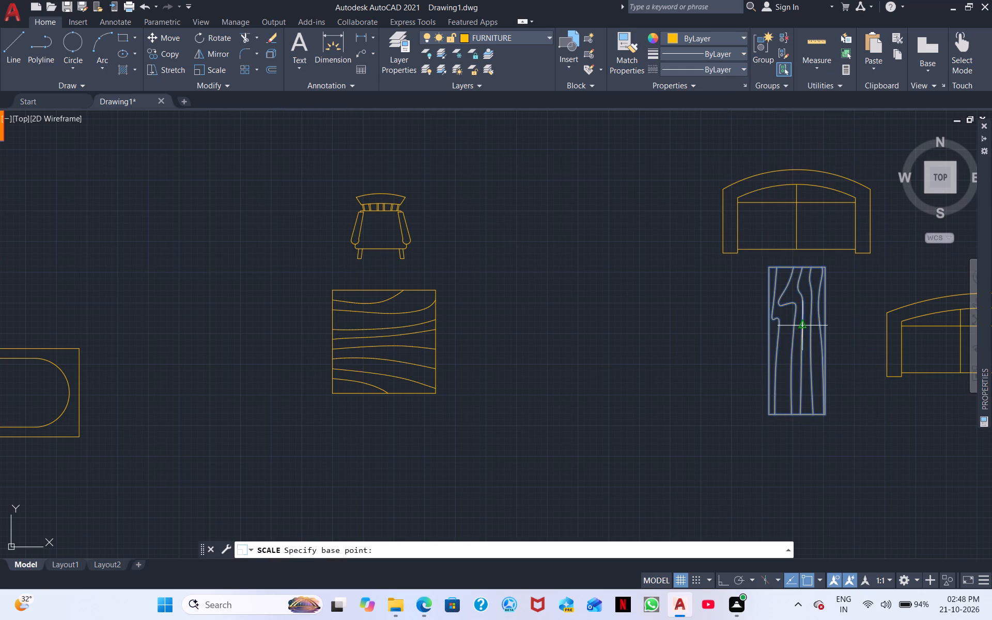
left_click(828, 415)
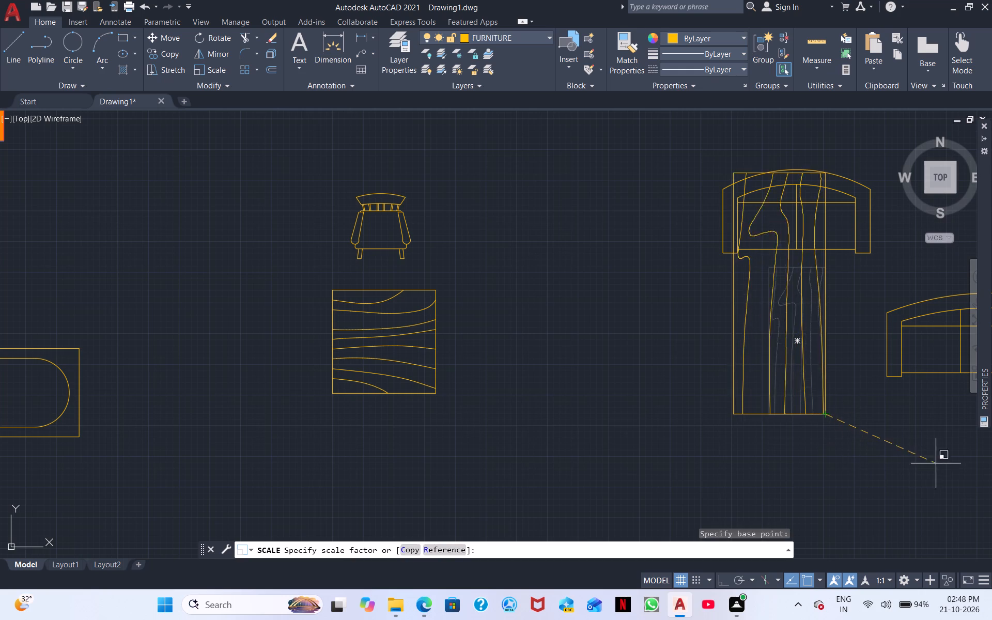
left_click(945, 461)
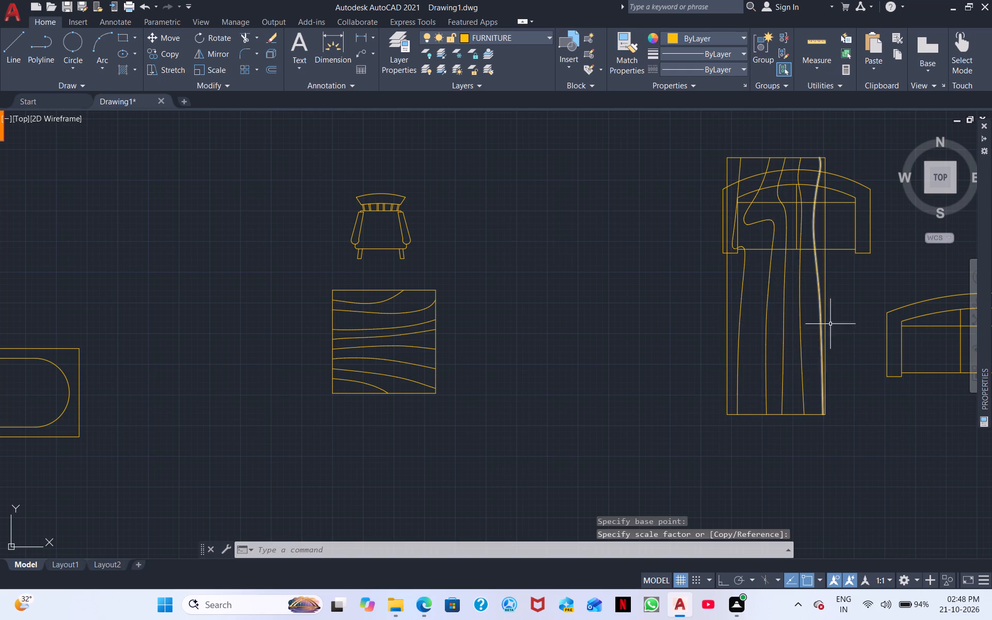
Move the two-seat sofa north, clear of the enlarged narrow wood-grain table.
middle_click_drag(839, 293, 798, 407)
middle_click(798, 407)
scroll(793, 402, "down", 1)
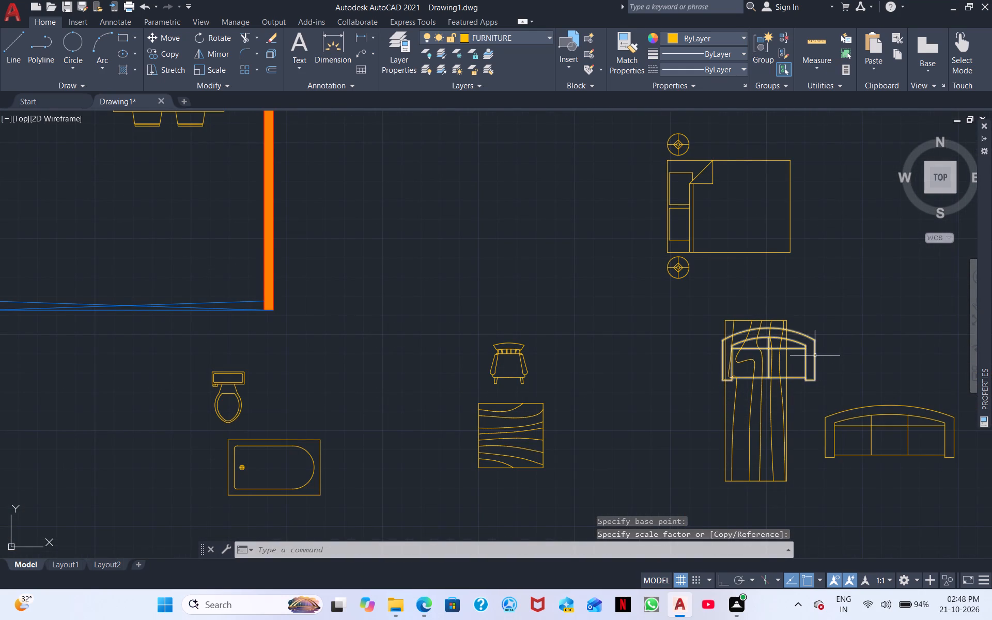
left_click(815, 355)
right_click(818, 354)
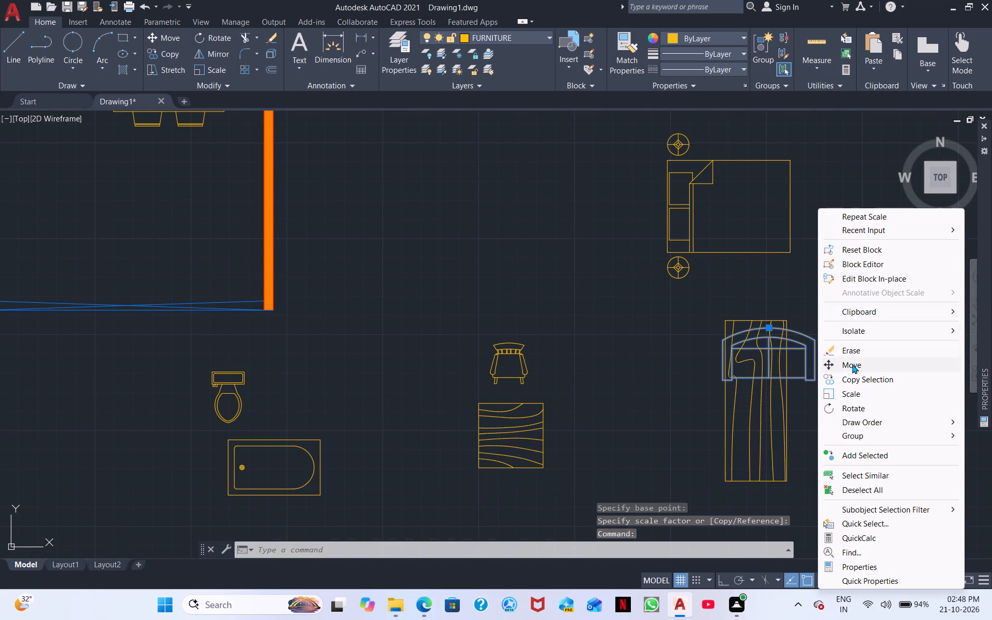
left_click(852, 364)
left_click(818, 342)
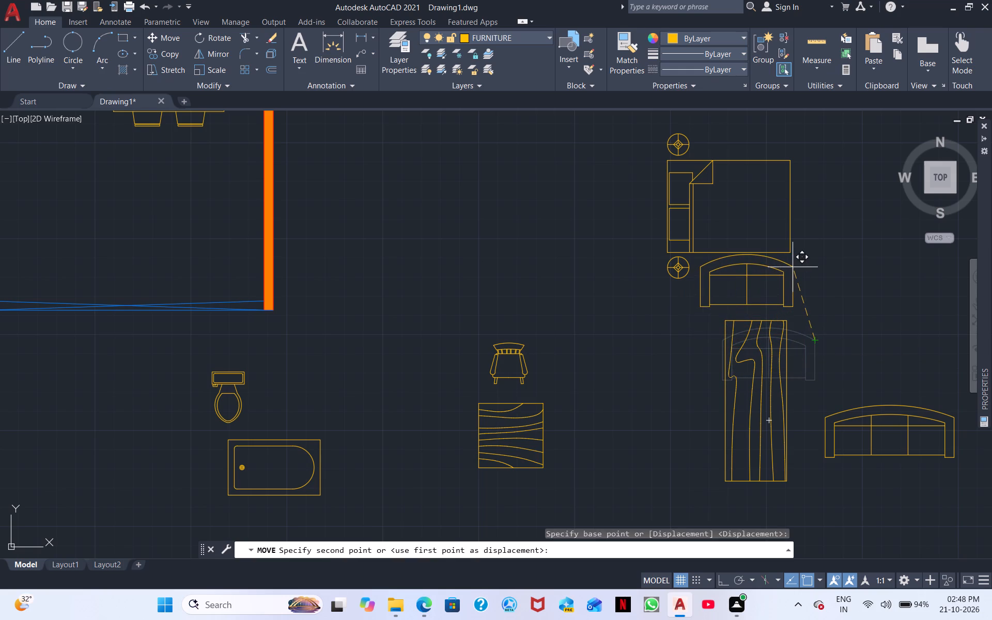
left_click(802, 274)
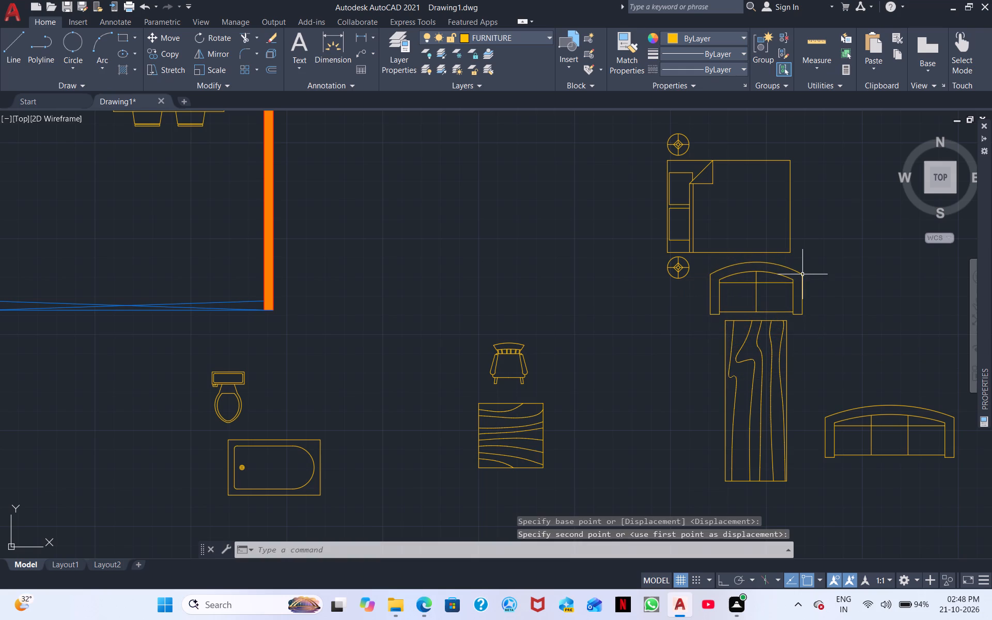
Erase the spare bed and its two round bedside tables north of the two-seat sofa.
left_click(812, 255)
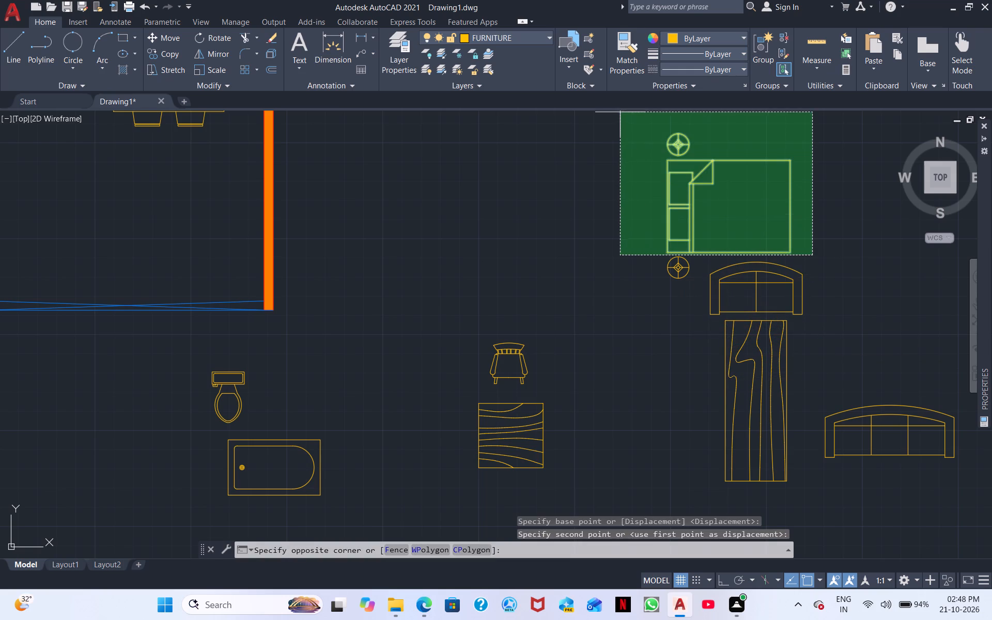
left_click(620, 112)
left_click(684, 270)
right_click(682, 270)
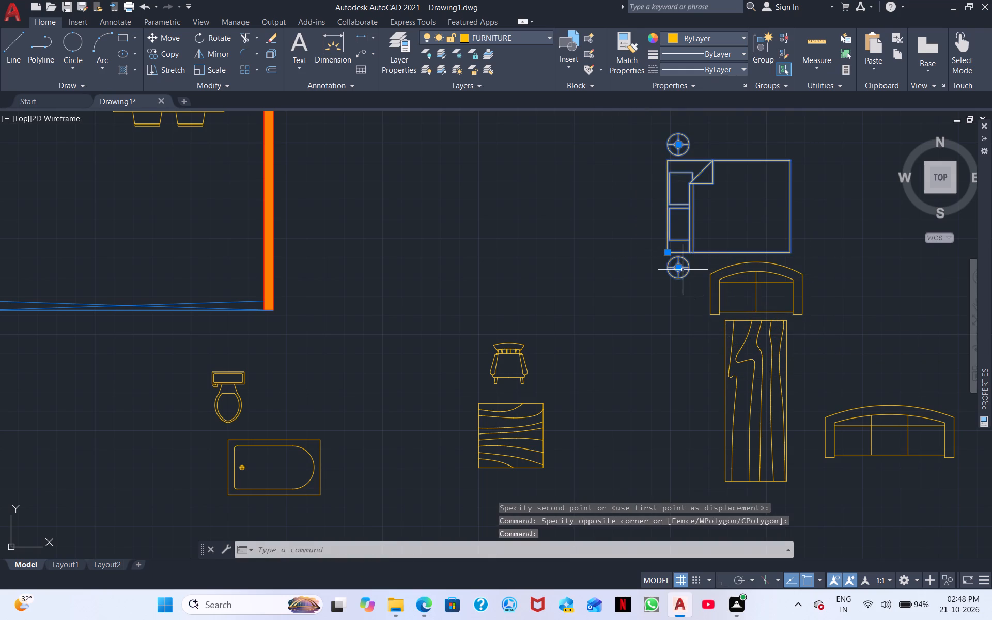
left_click(735, 351)
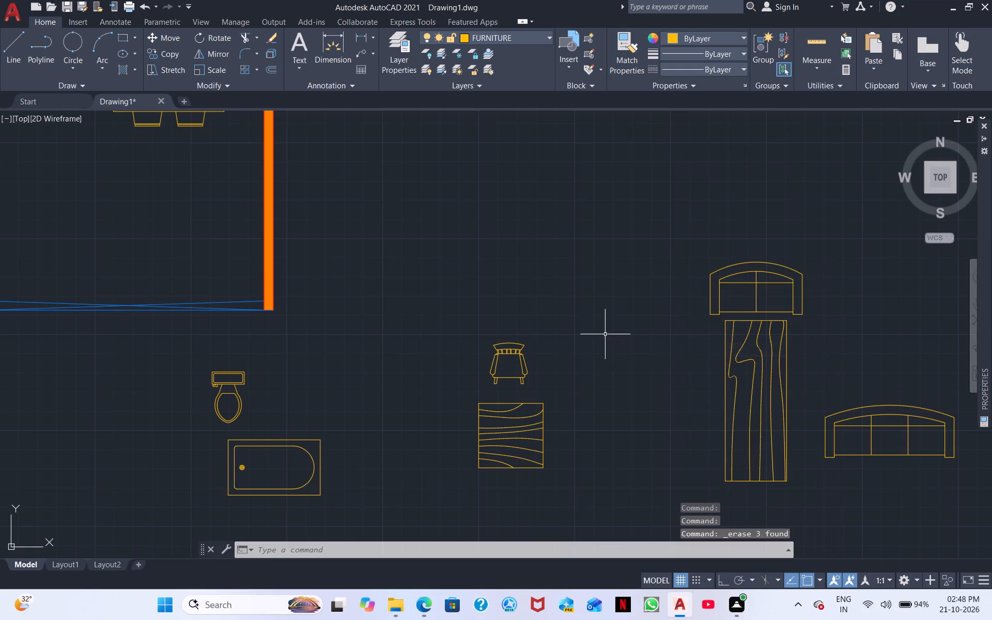
Rotate the three-seat sofa a quarter turn clockwise about its southeast corner with Ortho on, so its back faces east.
scroll(606, 336, "down", 1)
middle_click_drag(660, 340, 639, 289)
left_click(795, 371)
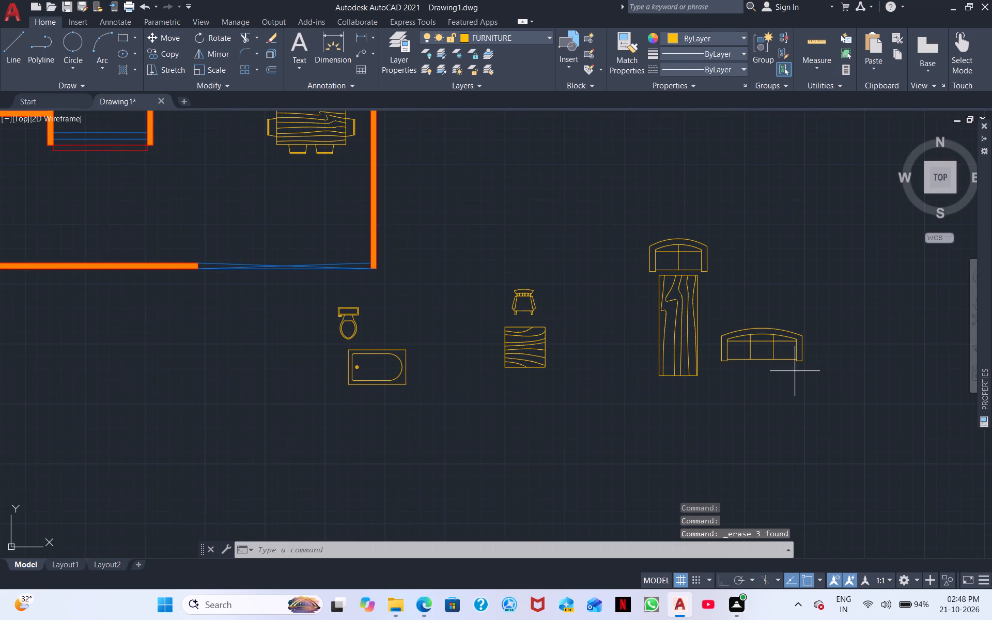
left_click(757, 324)
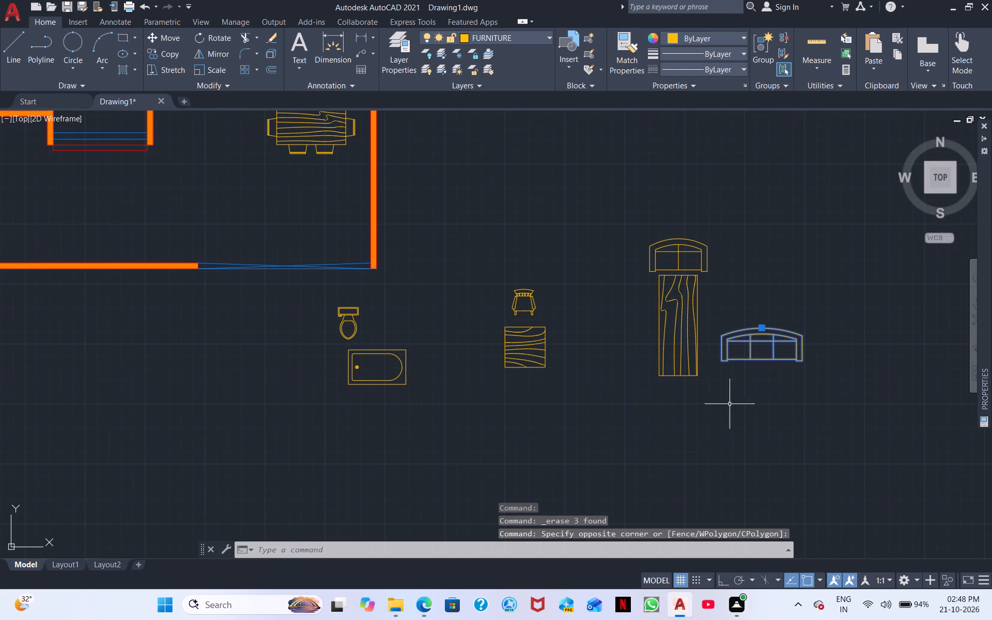
right_click(767, 390)
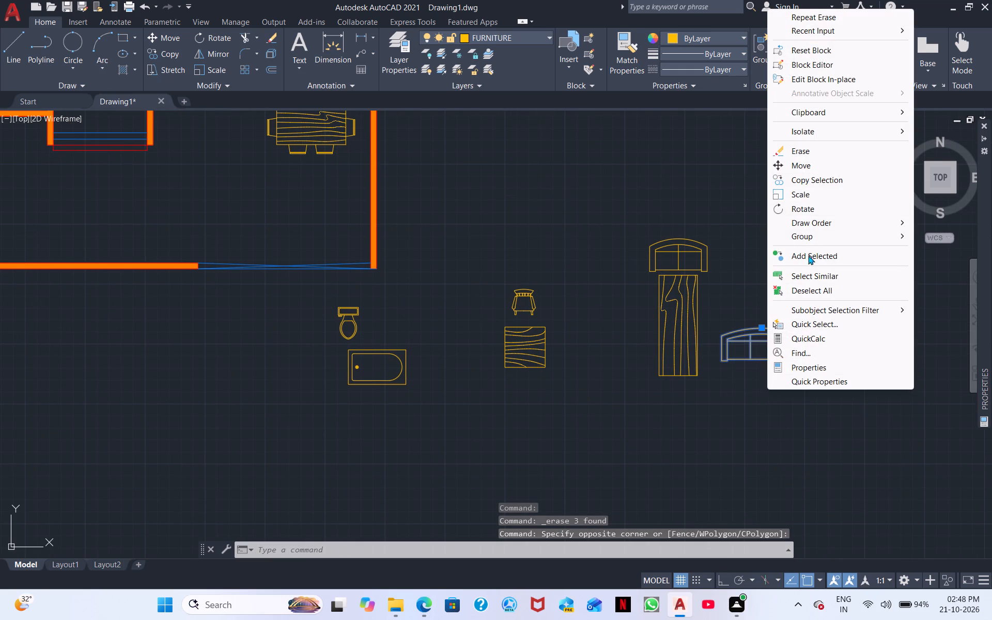
left_click(809, 207)
left_click(722, 582)
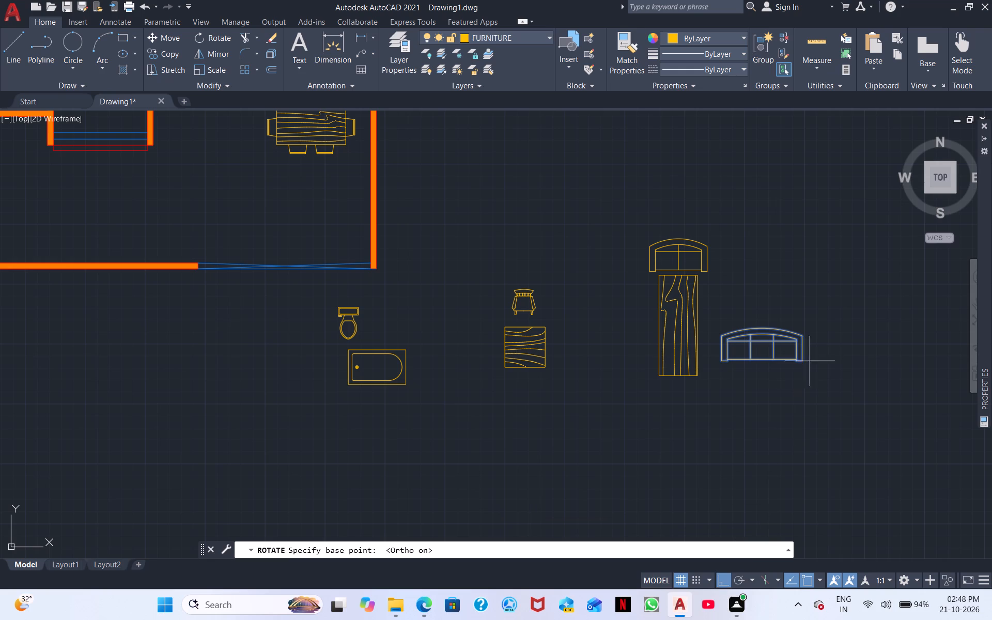
left_click(807, 361)
left_click(792, 460)
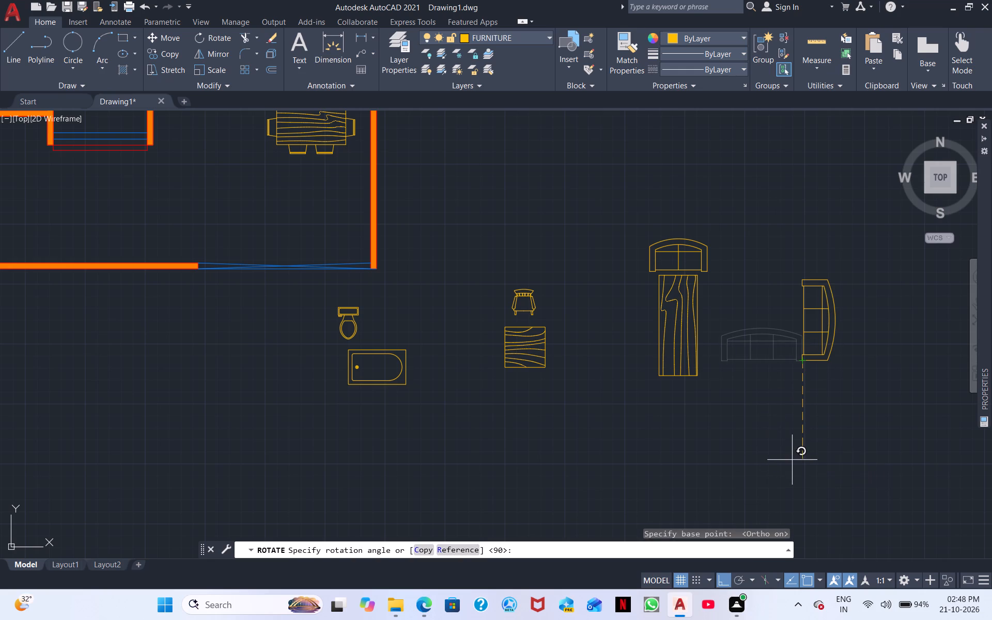
Mirror the rotated three-seat sofa westward about the vertical line along its armrest fronts, keeping the original.
left_click(834, 383)
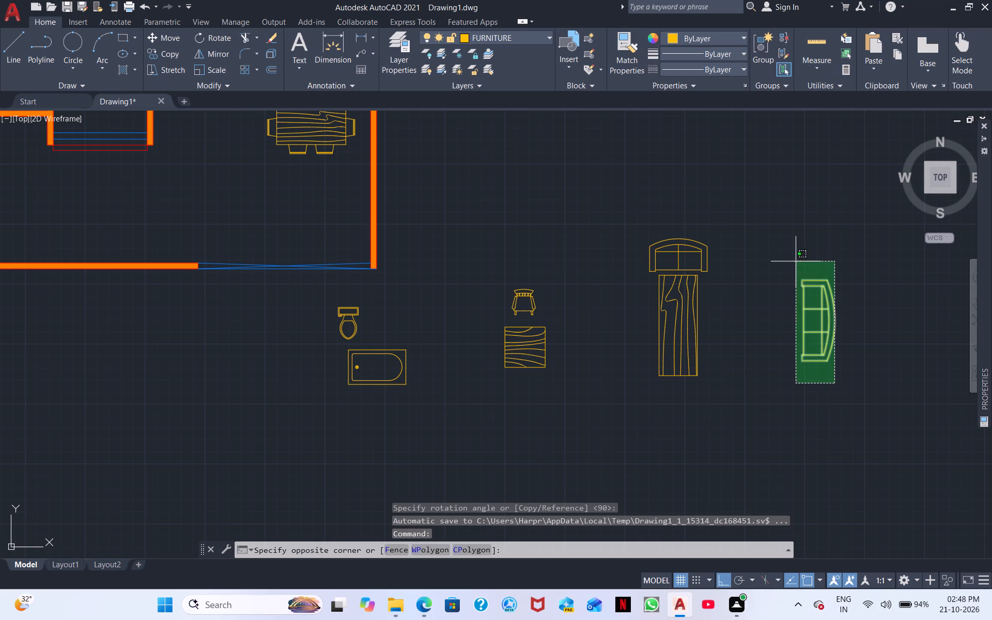
left_click(795, 261)
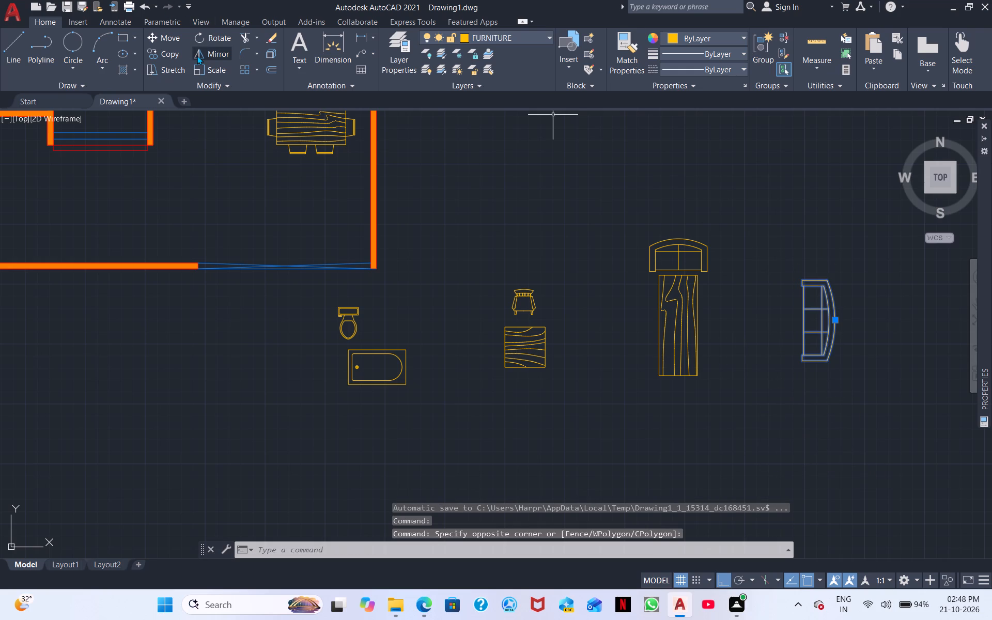
left_click(197, 55)
scroll(787, 291, "up", 3)
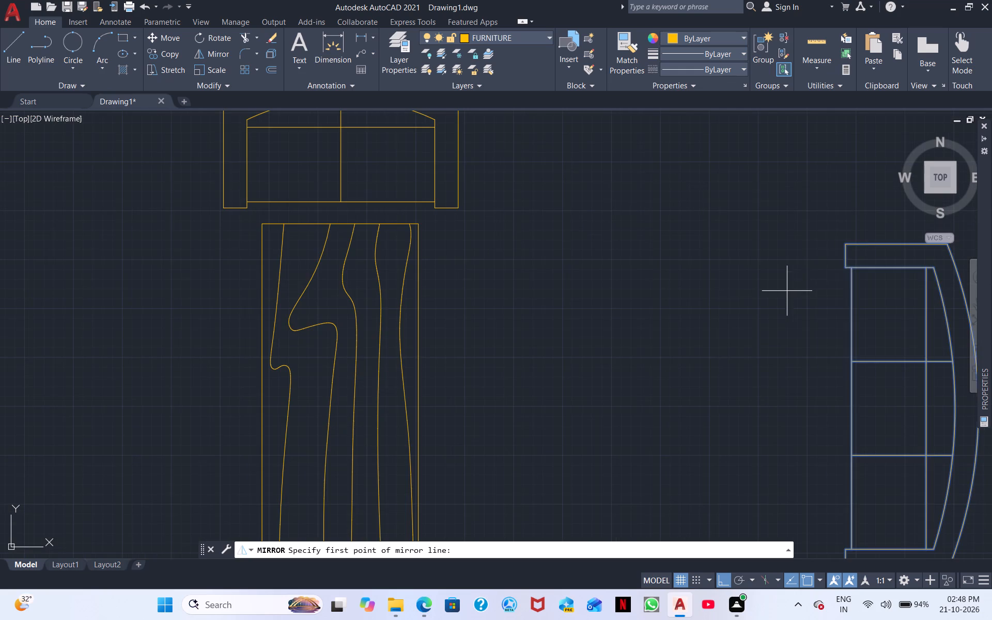
left_click(846, 245)
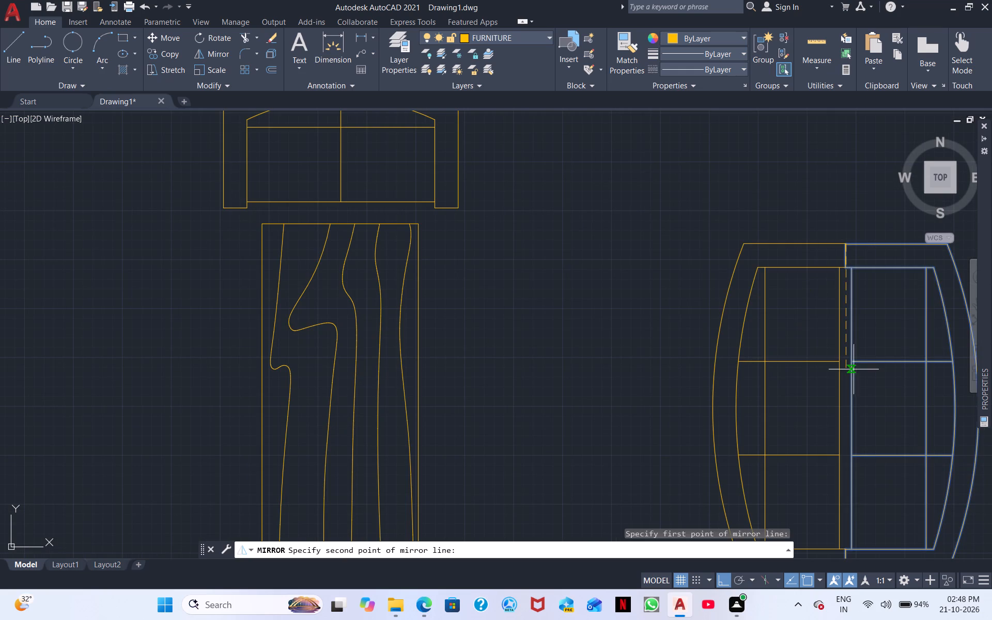
left_click(845, 552)
middle_click_drag(851, 509, 810, 284)
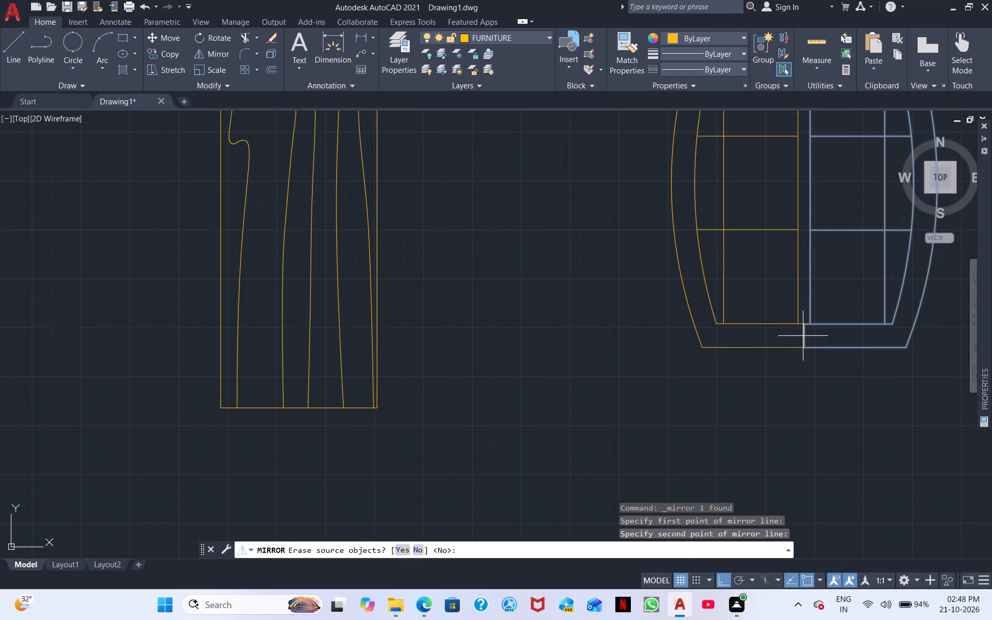
right_click(805, 353)
left_click(852, 364)
Move the mirrored three-seat sofa straight west to just beside the west edge of the narrow wood-grain table.
scroll(822, 354, "down", 2)
left_click(796, 307)
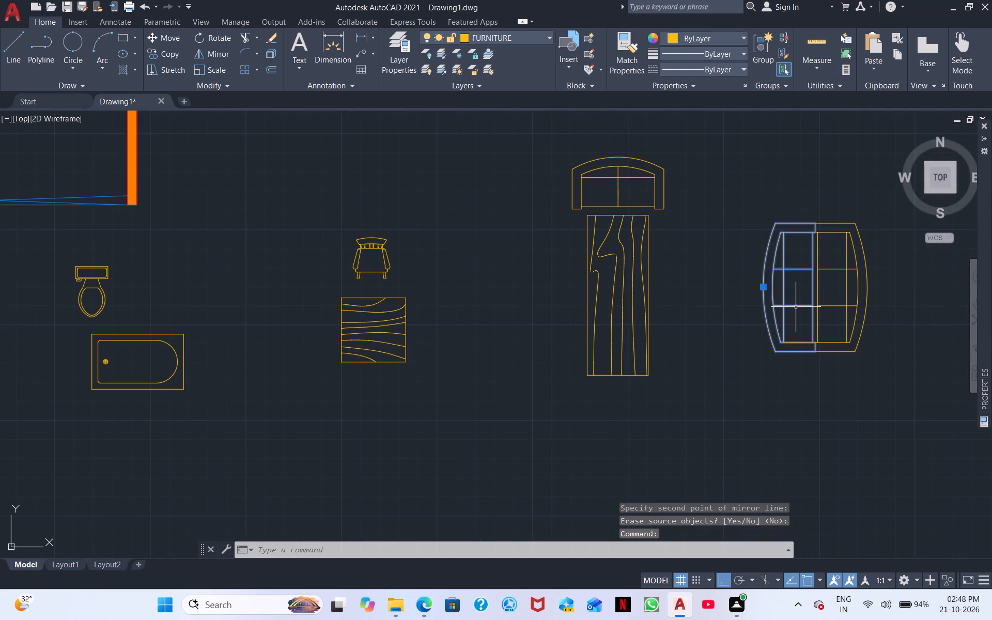
right_click(796, 307)
left_click(838, 362)
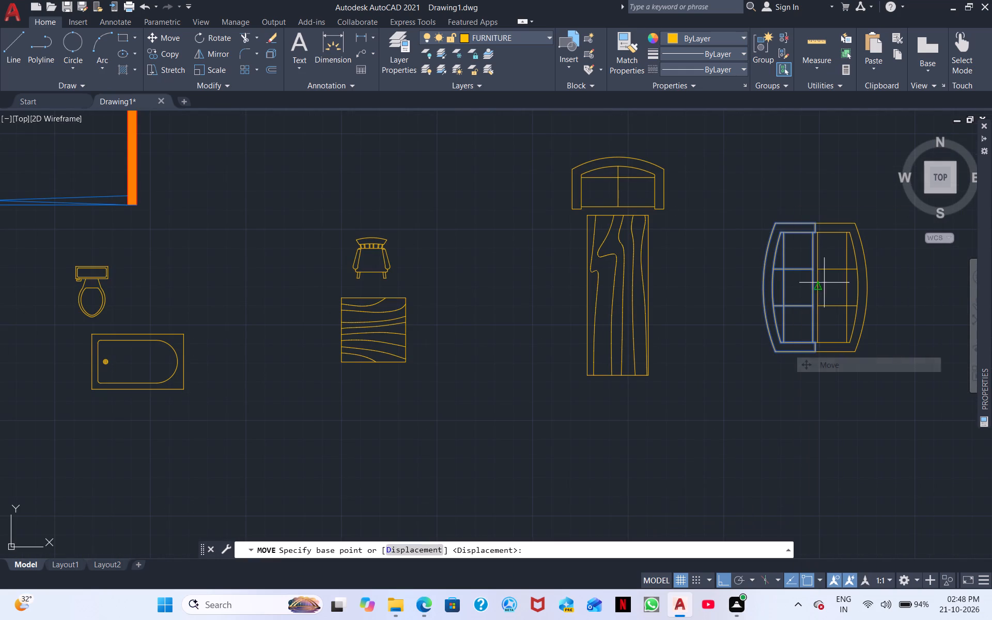
left_click(811, 286)
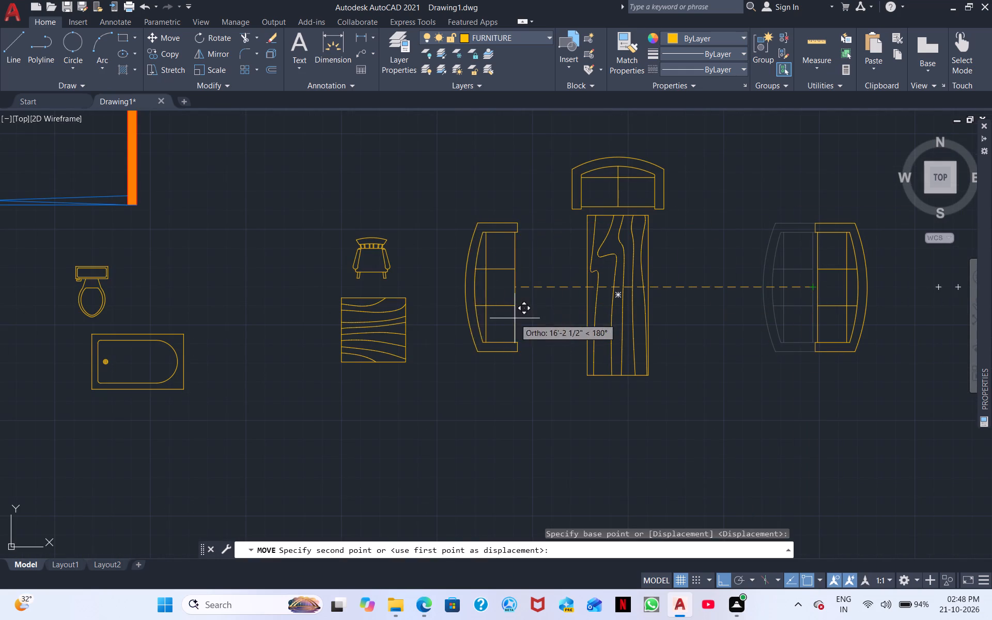
left_click(572, 315)
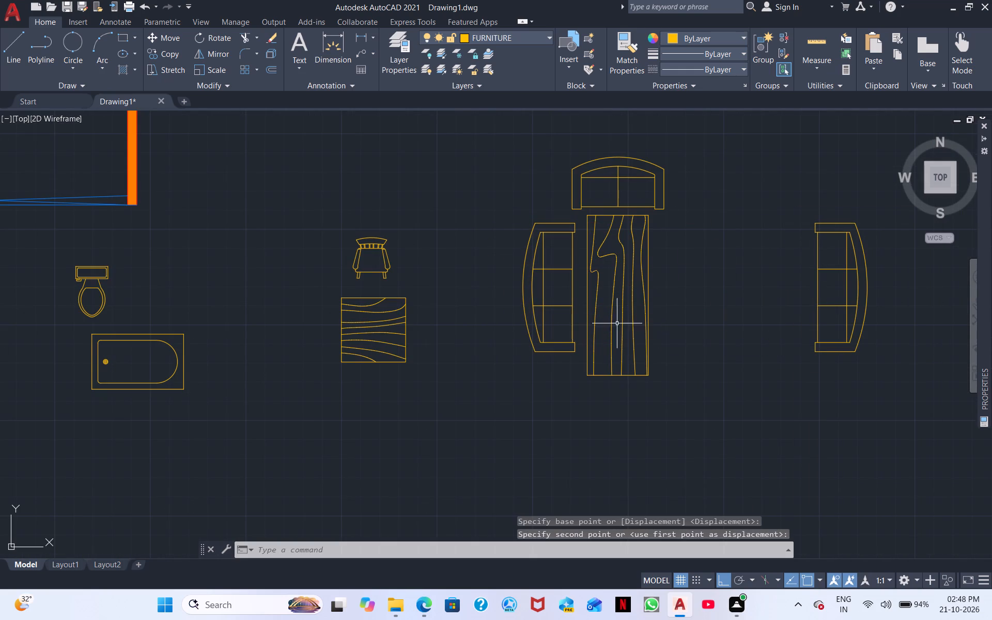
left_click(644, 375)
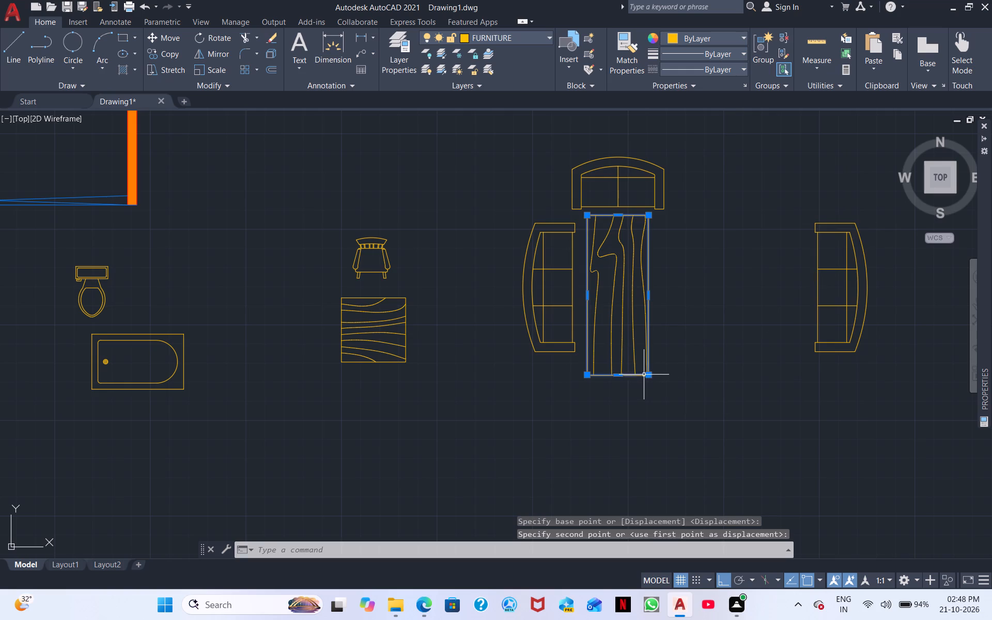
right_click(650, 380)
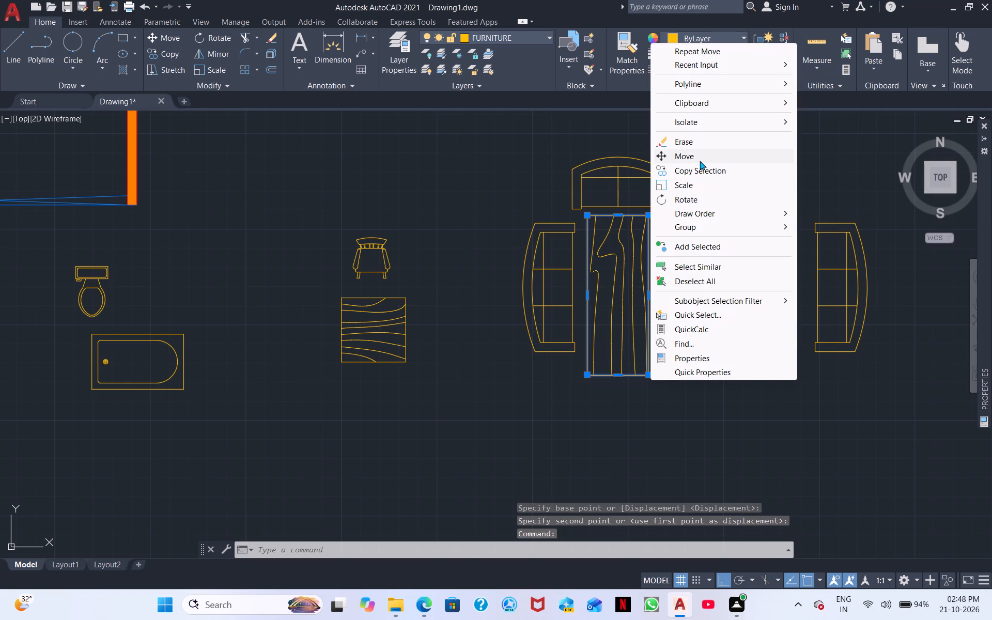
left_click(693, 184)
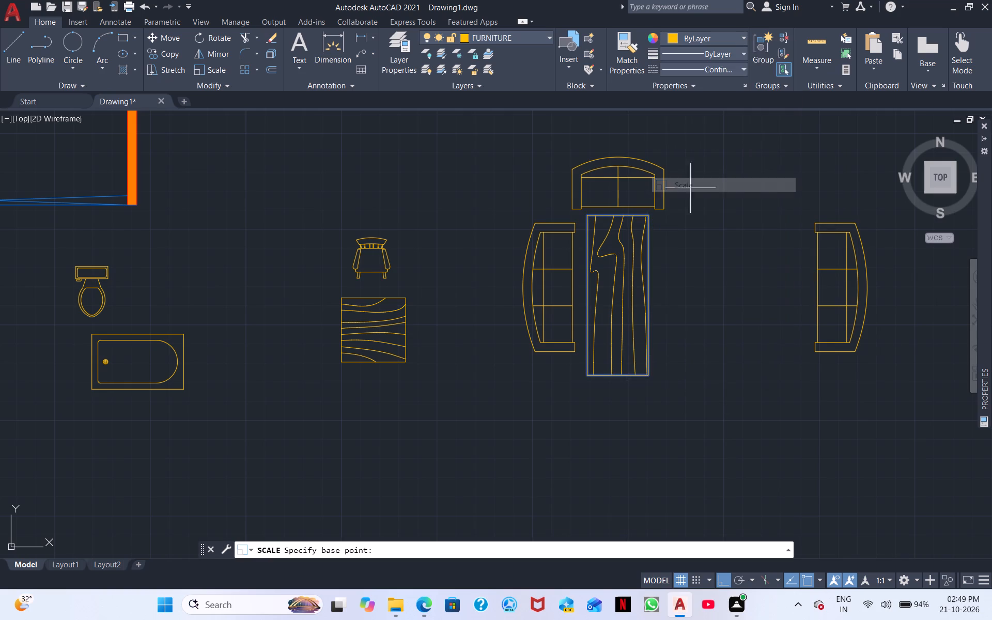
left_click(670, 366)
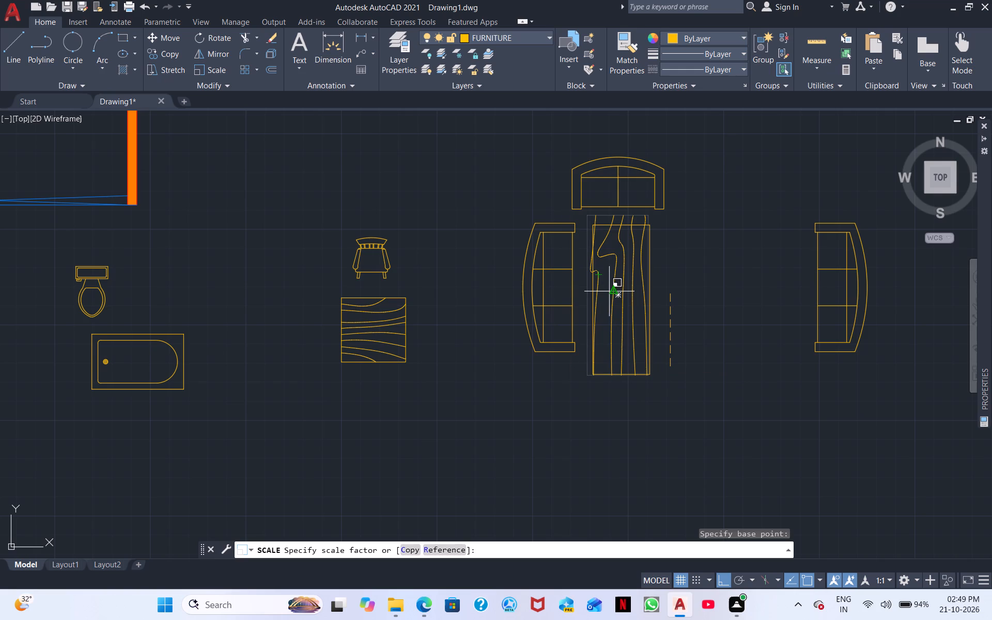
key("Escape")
Scale down the narrow wood-grain table with all its grain lines freehand from its southeast corner.
left_click(678, 405)
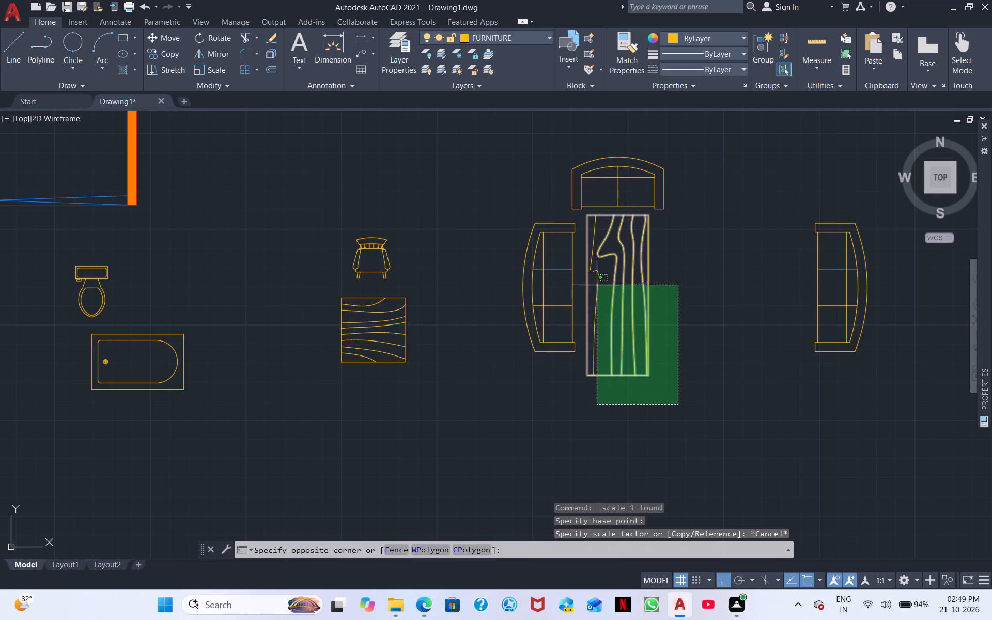
left_click(585, 243)
right_click(688, 355)
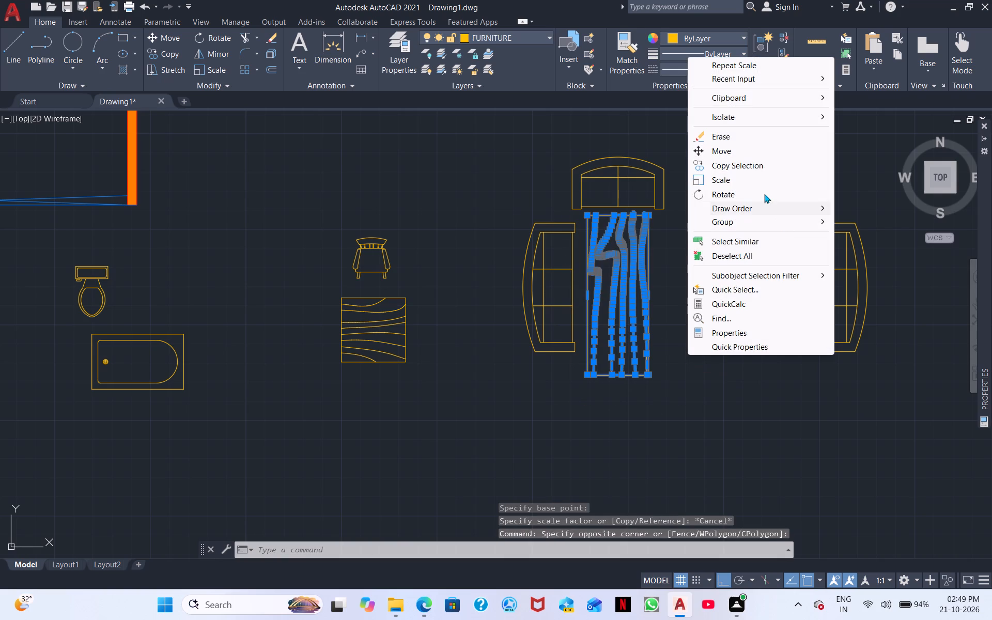
left_click(754, 175)
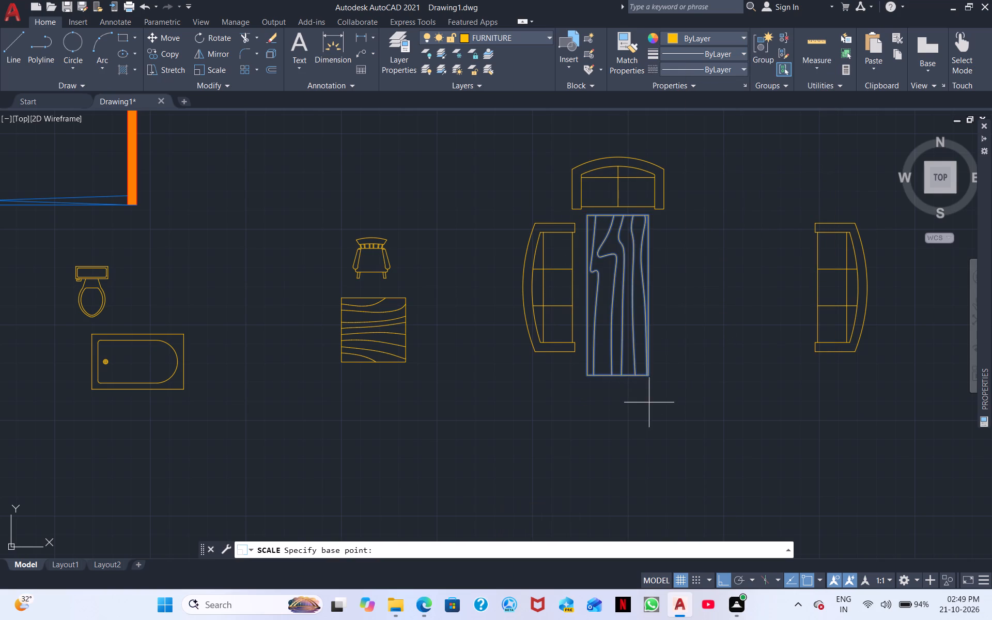
left_click(648, 380)
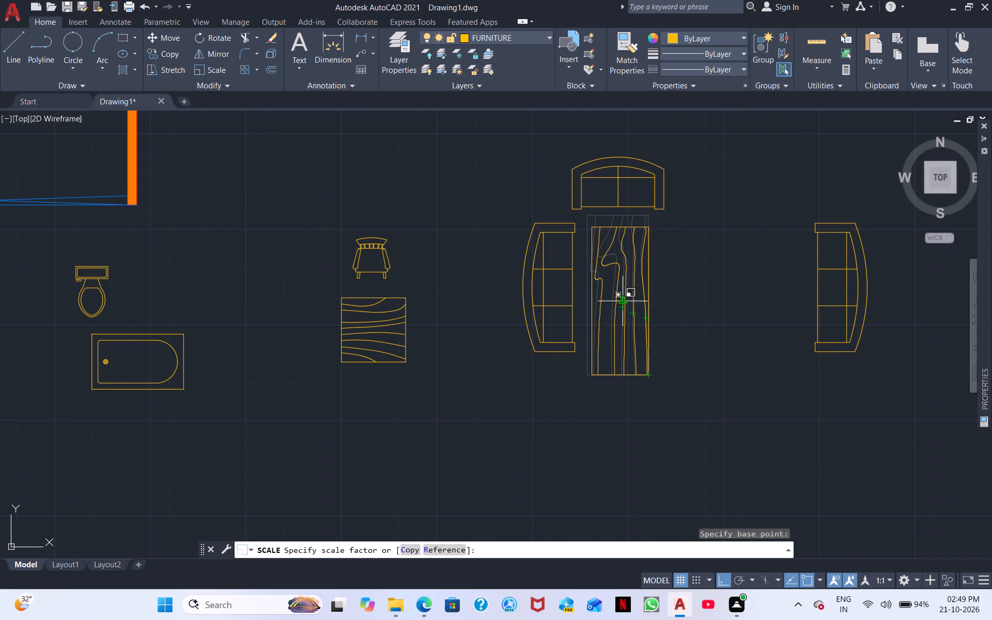
left_click(627, 312)
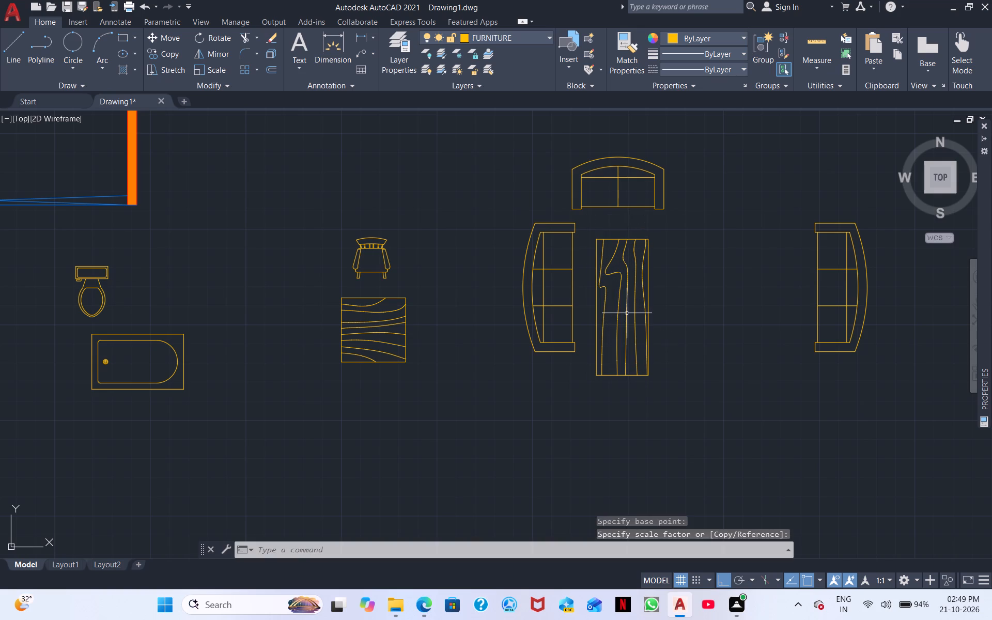
Move the narrow wood-grain table with all its grain lines slightly north, to just below the two-seat sofa.
left_click(644, 404)
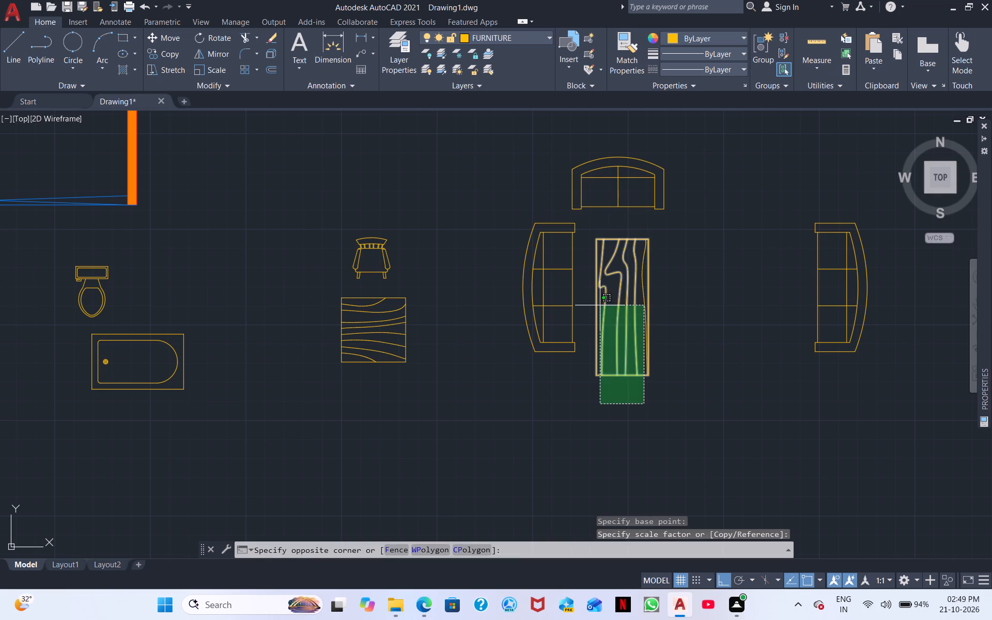
left_click(600, 305)
left_click(681, 301)
left_click(627, 288)
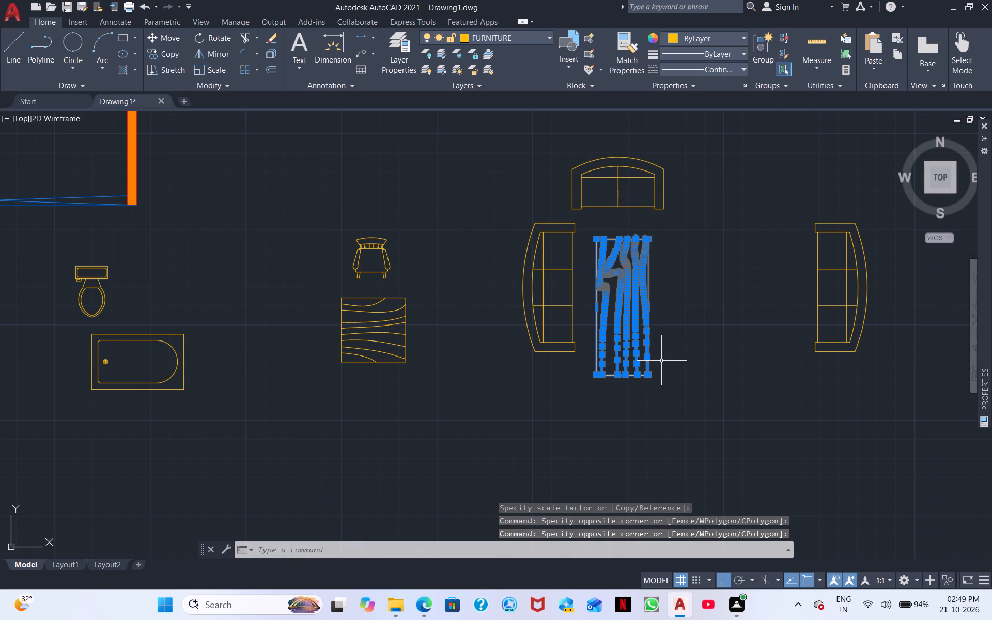
right_click(664, 364)
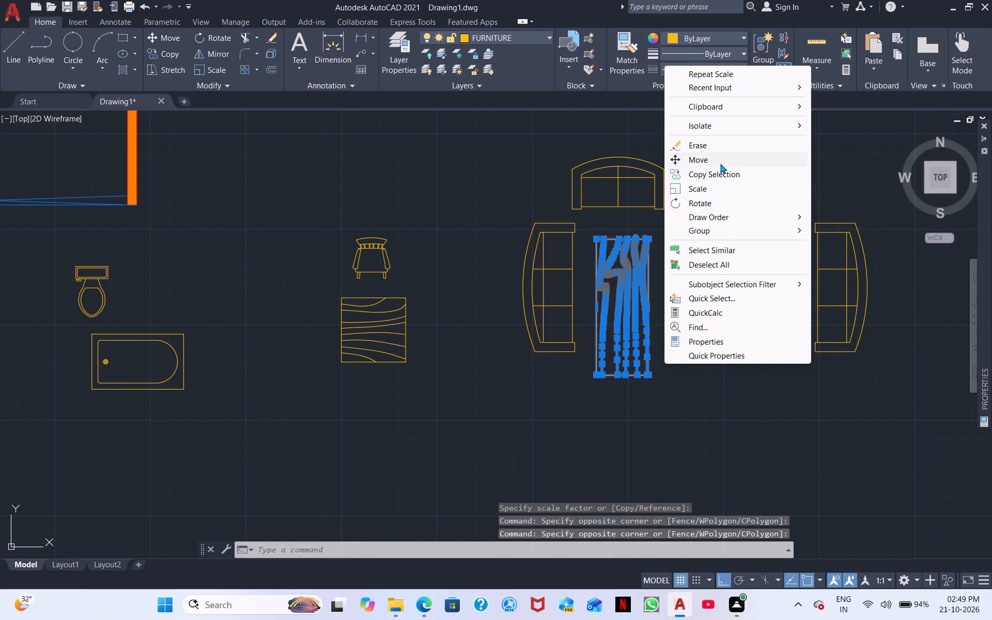
left_click(720, 161)
left_click(628, 306)
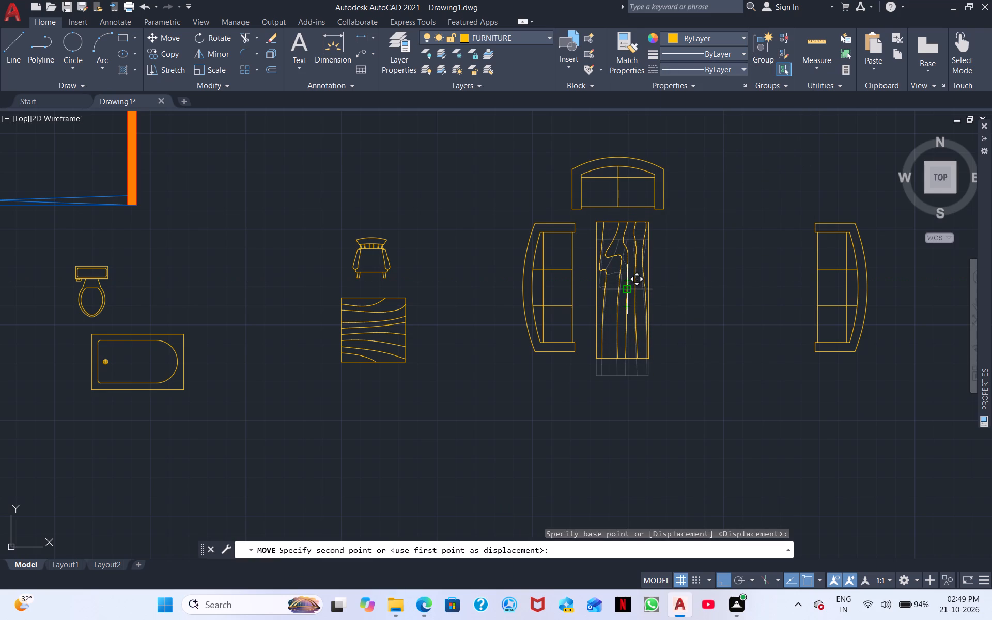
scroll(627, 290, "up", 1)
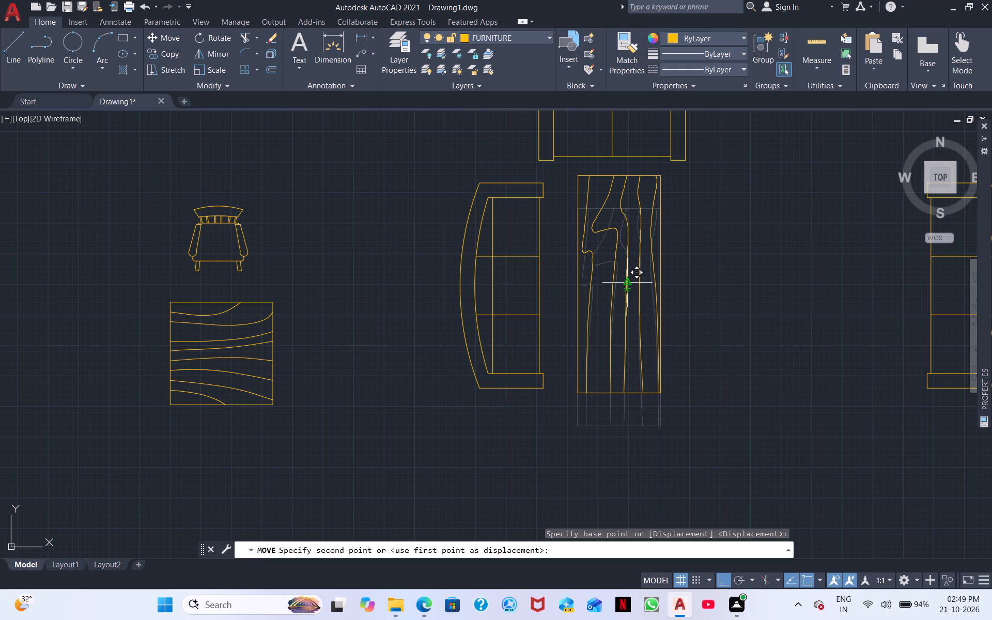
left_click(630, 285)
Move the east three-seat sofa straight west to just beside the east edge of the narrow wood-grain table.
scroll(650, 317, "down", 1)
middle_click_drag(722, 319, 705, 370)
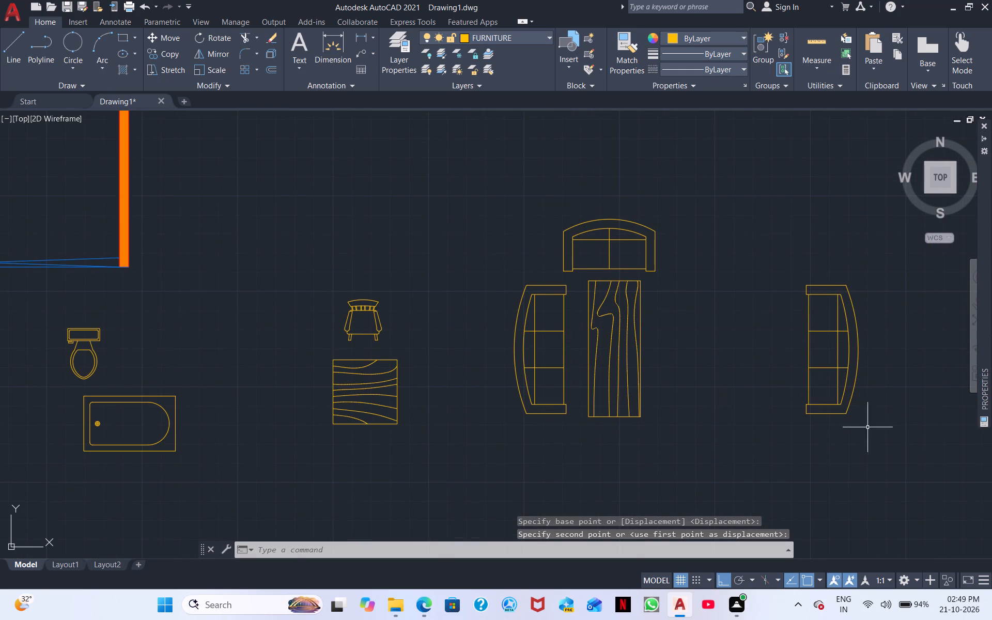
left_click_drag(874, 439, 848, 421)
left_click(782, 301)
right_click(782, 301)
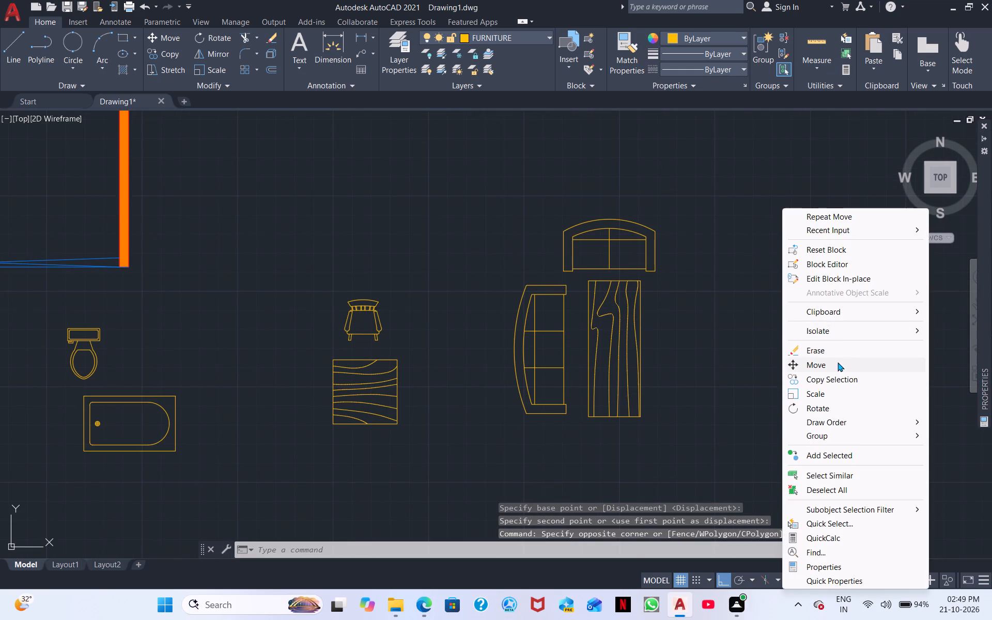
left_click(830, 370)
left_click(848, 335)
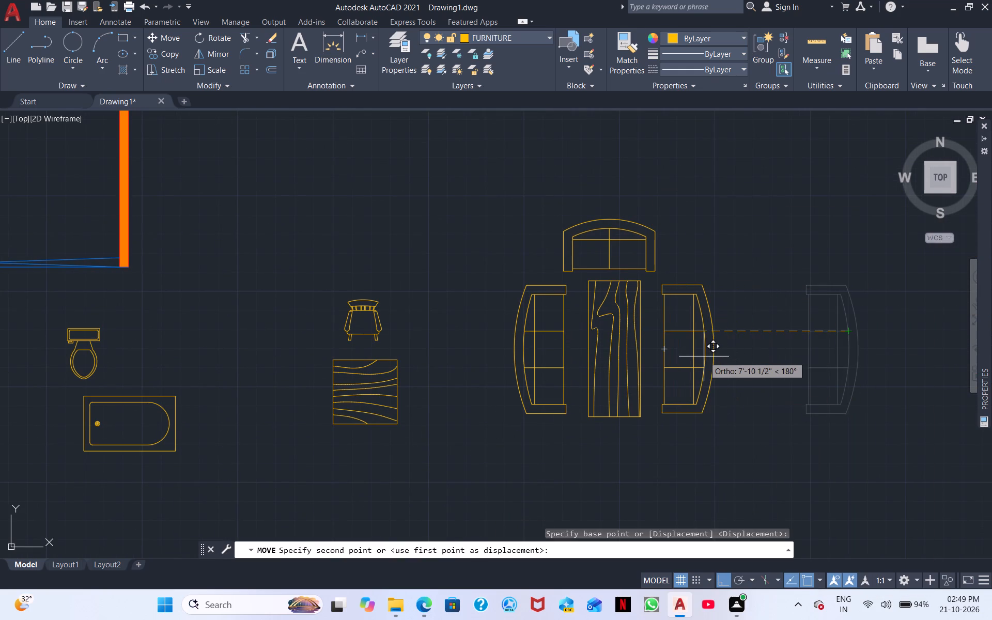
left_click(707, 356)
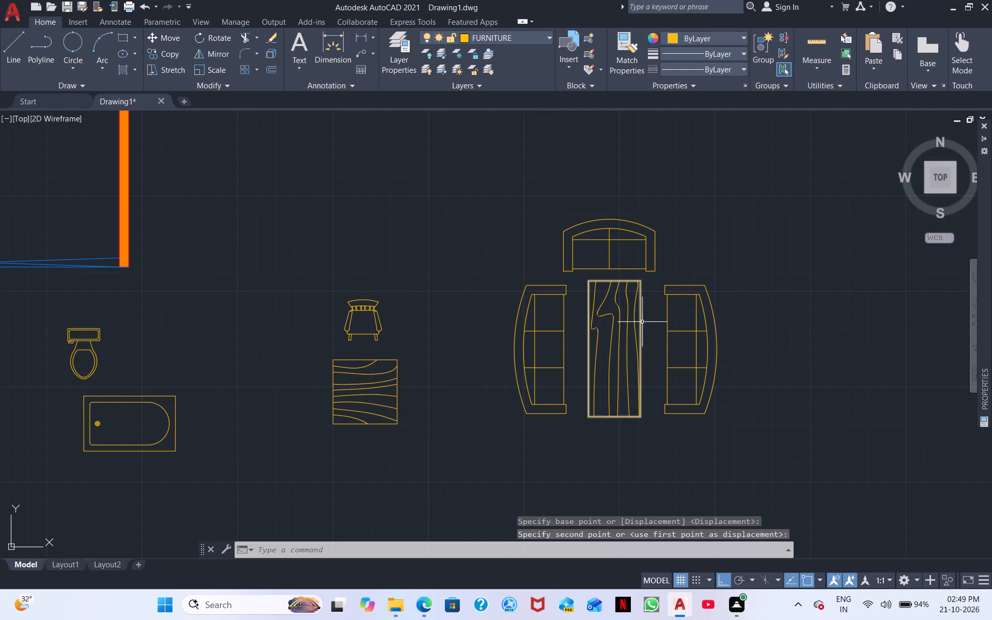
Mirror the two-seat sofa southward about the horizontal line along its armrest fronts, keeping the original.
left_click(632, 269)
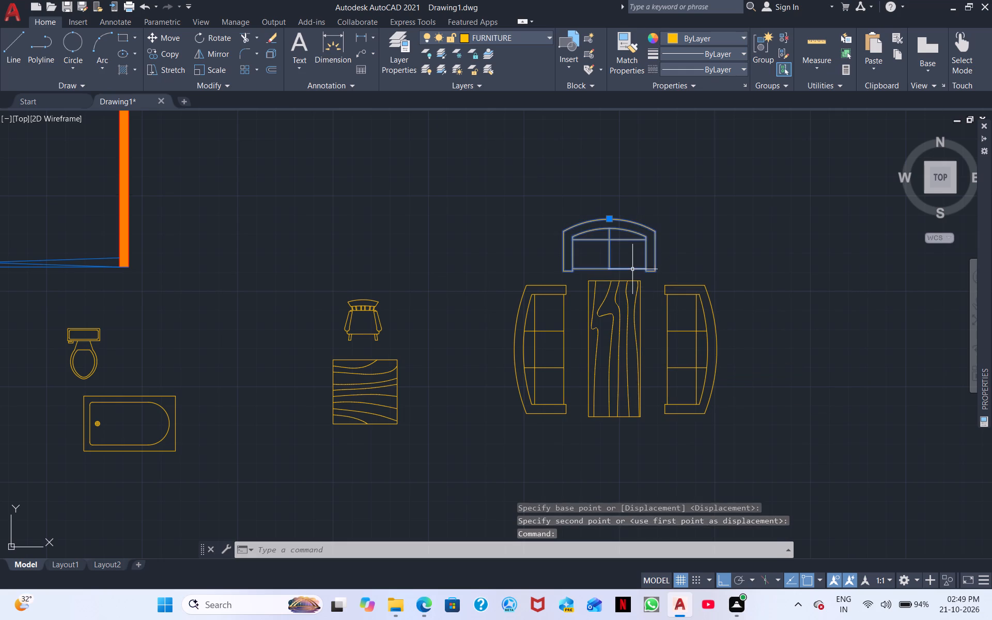
right_click(633, 269)
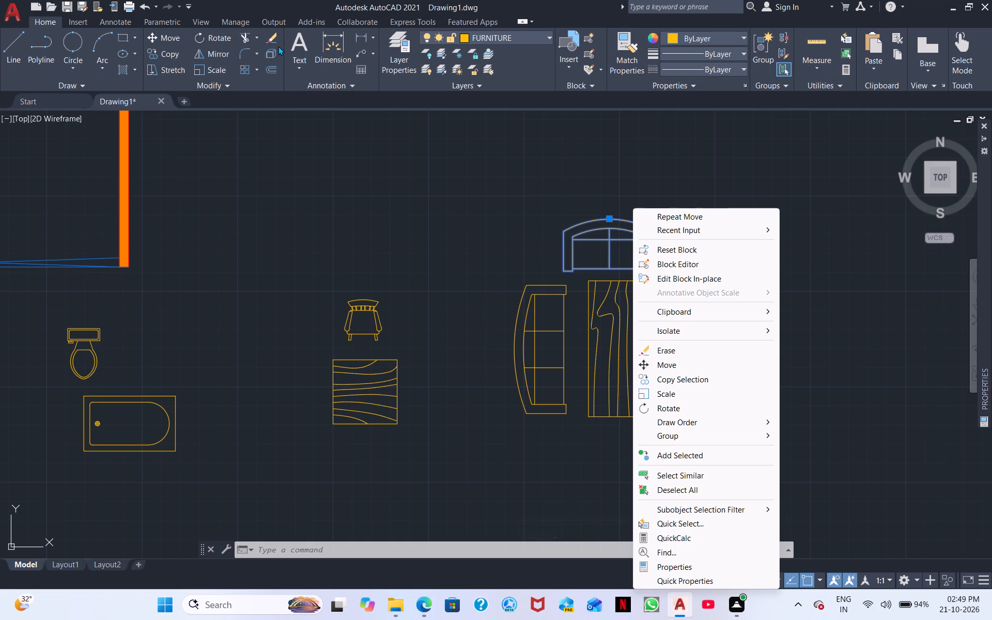
left_click(206, 53)
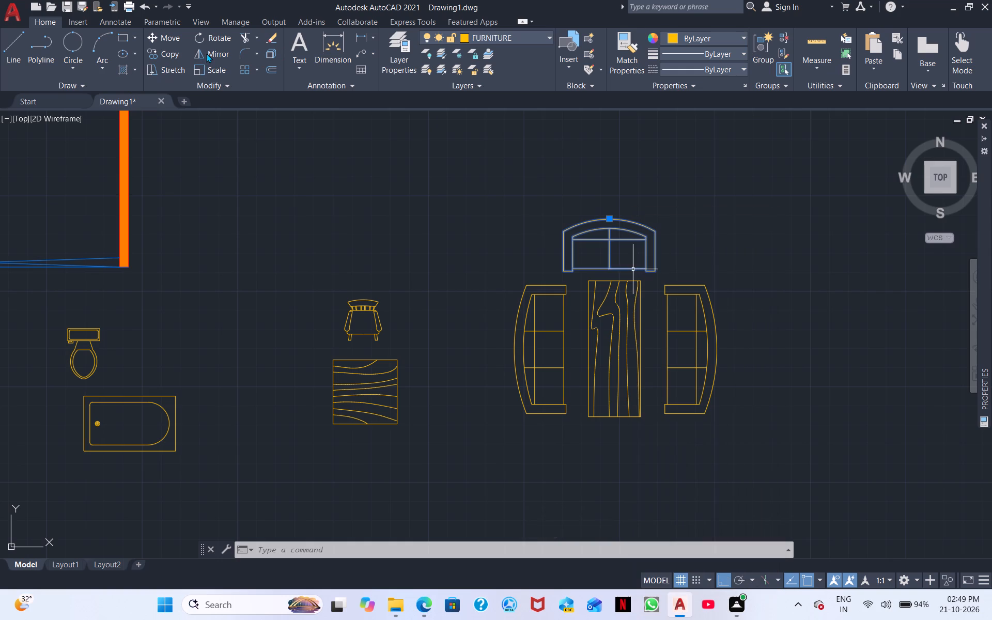
left_click(655, 271)
left_click(563, 269)
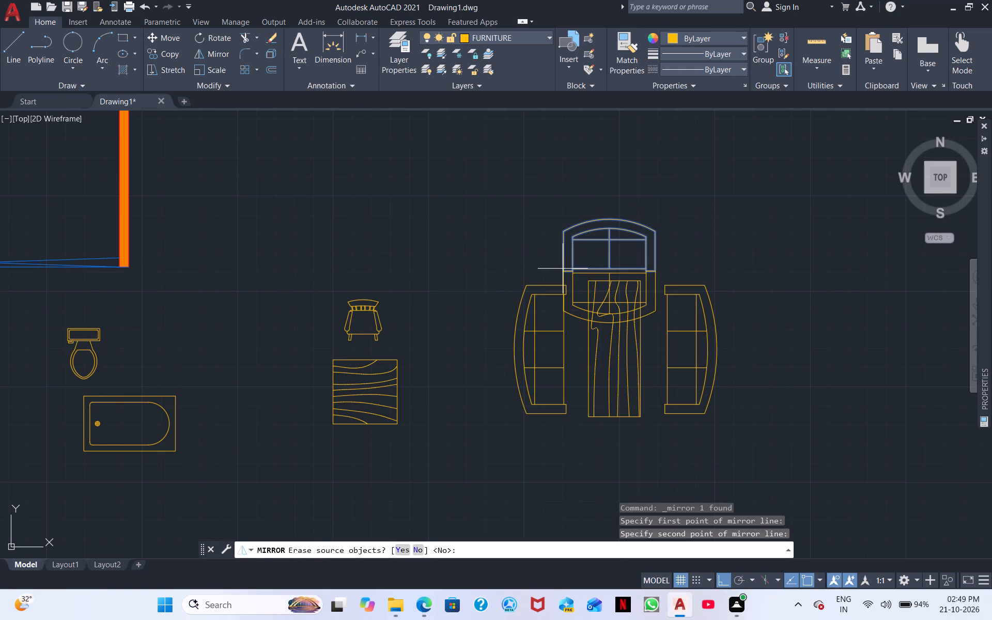
right_click(662, 265)
left_click(709, 272)
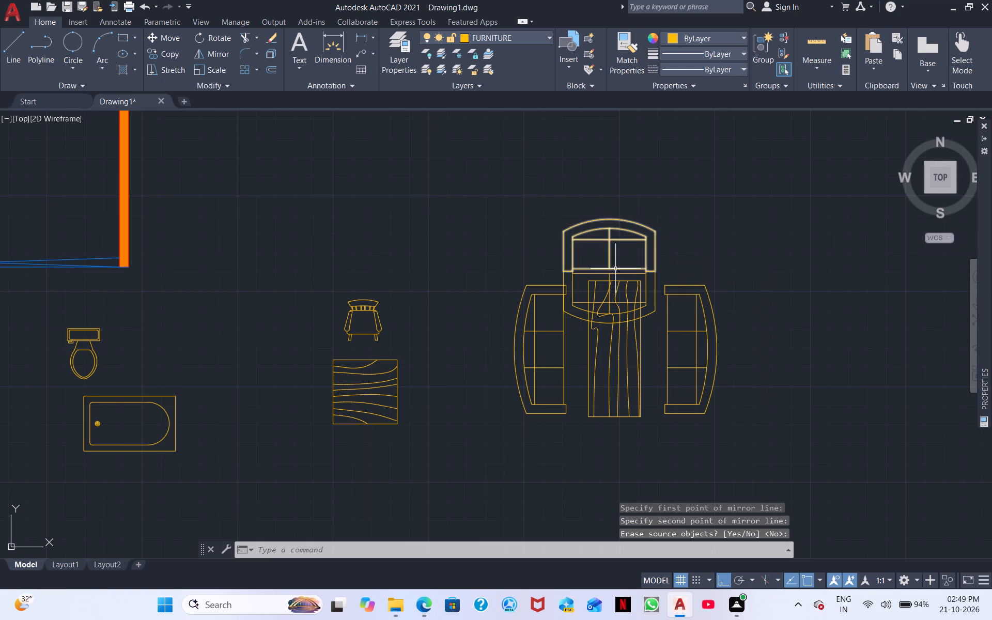
Move the mirrored two-seat sofa straight south about 8'-3 1/2" to just beyond the table's south edge.
left_click(625, 274)
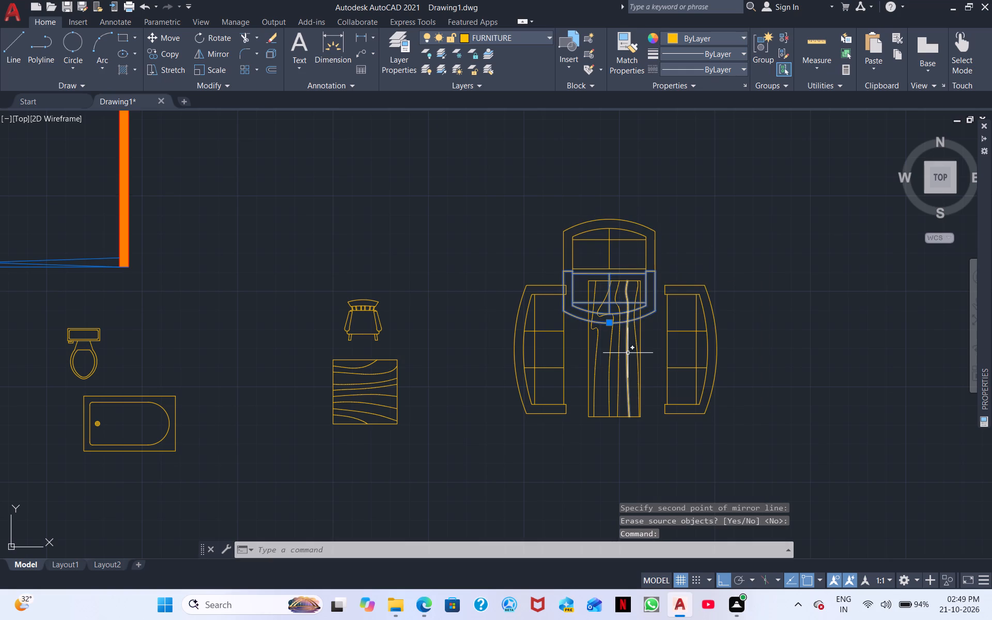
right_click(628, 355)
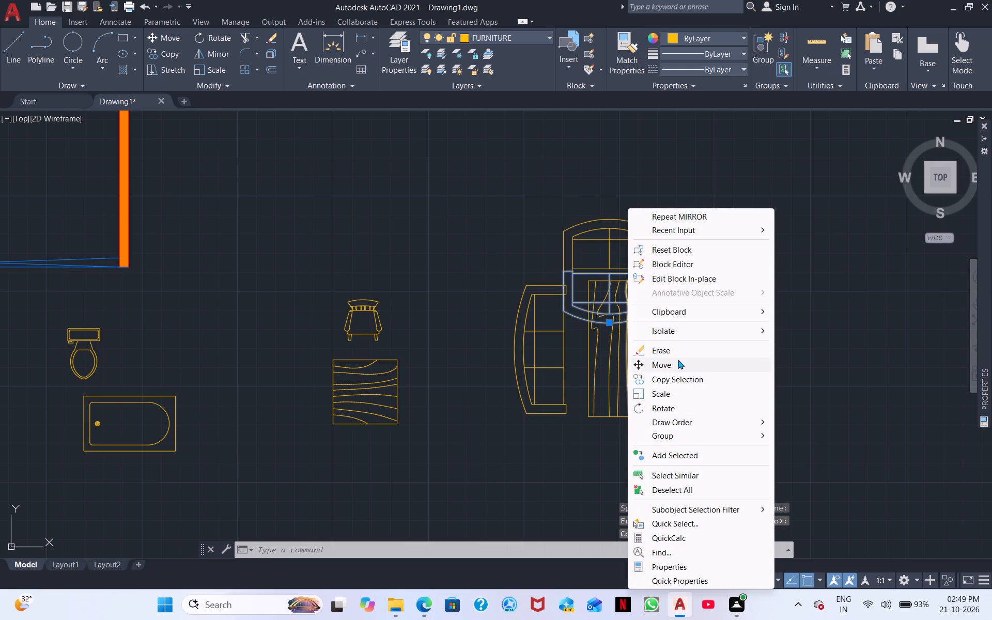
left_click(678, 360)
left_click(606, 274)
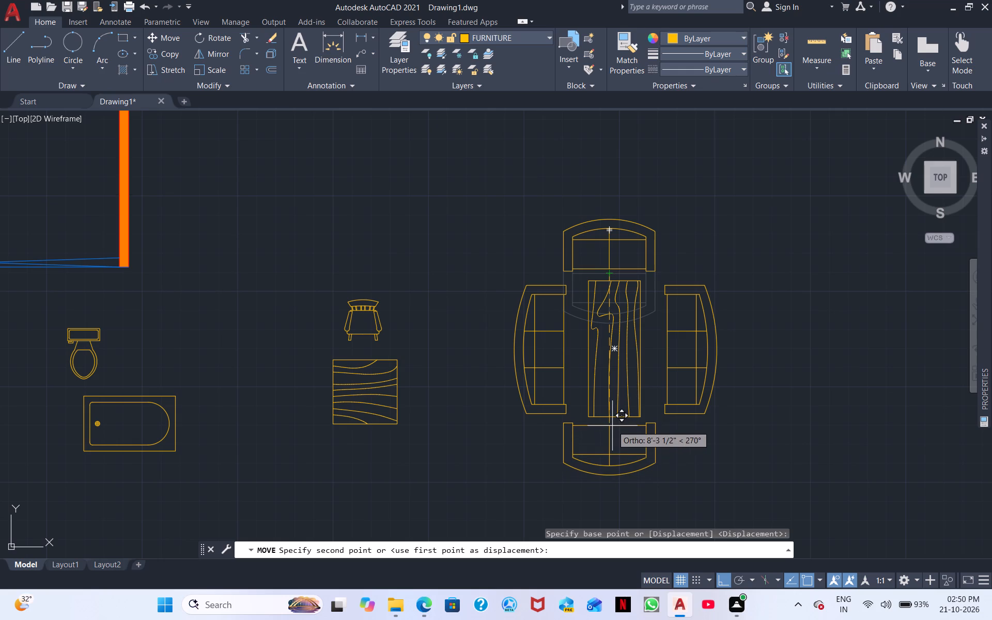
left_click(612, 426)
Move the complete sofa-and-table set, with Ortho off, into the house's central hall just west of the lower east bedroom.
scroll(604, 423, "down", 1)
middle_click_drag(604, 423, 628, 295)
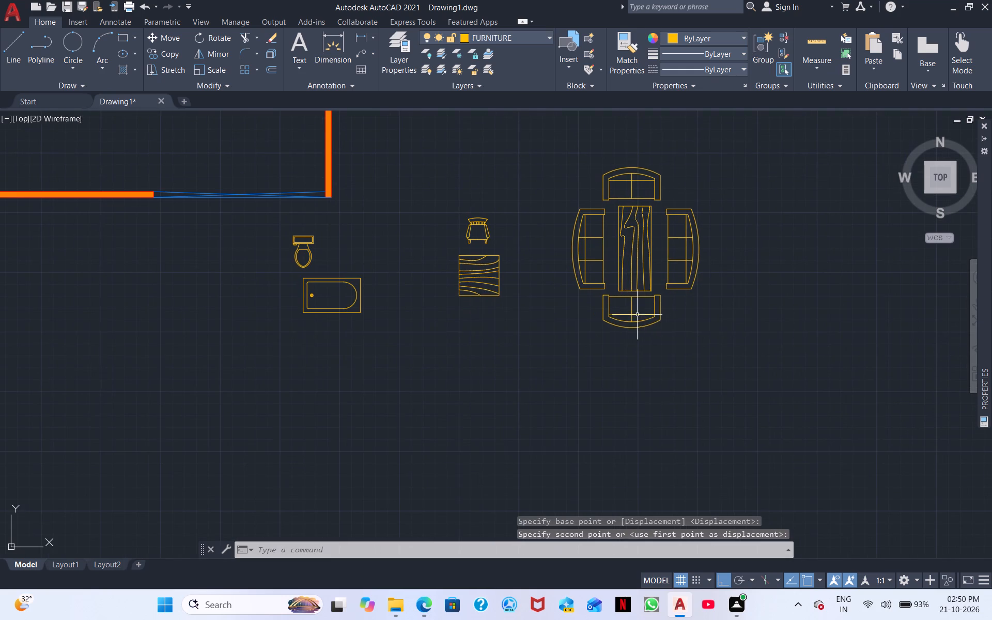
middle_click_drag(712, 339, 789, 484)
left_click(829, 500)
left_click(637, 292)
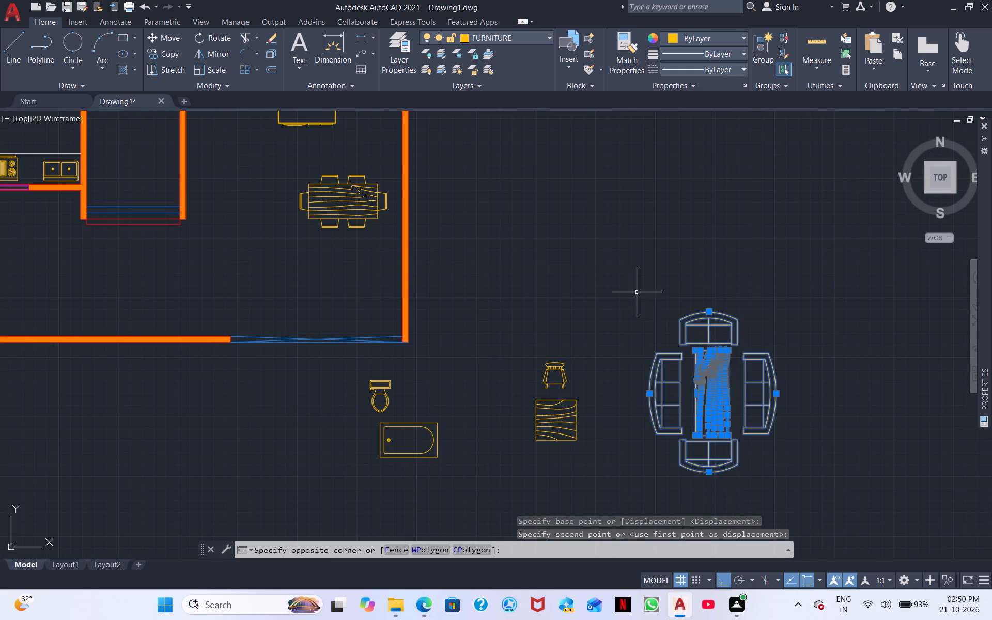
right_click(637, 292)
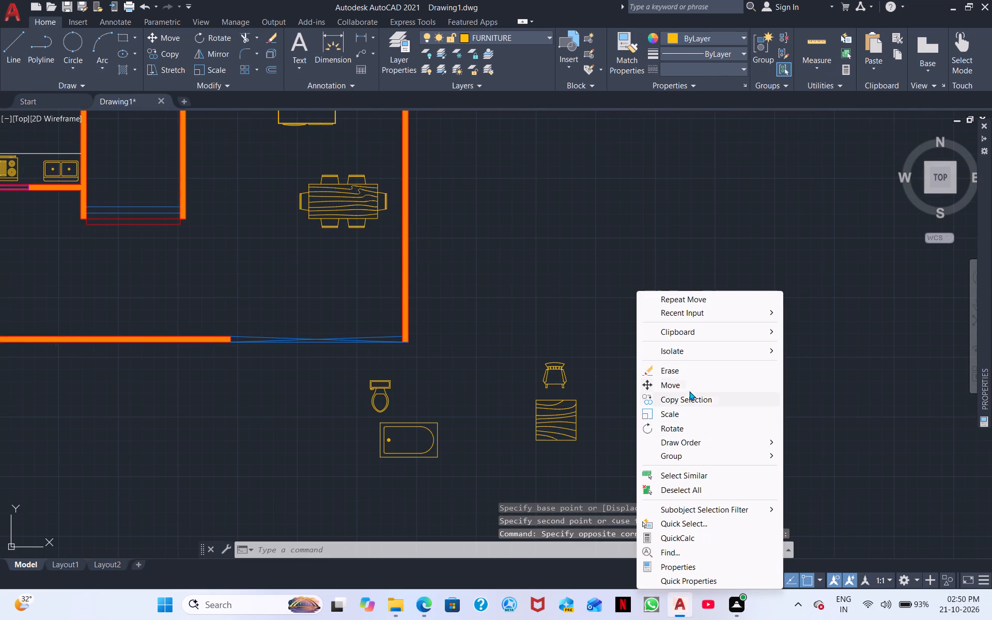
left_click(678, 386)
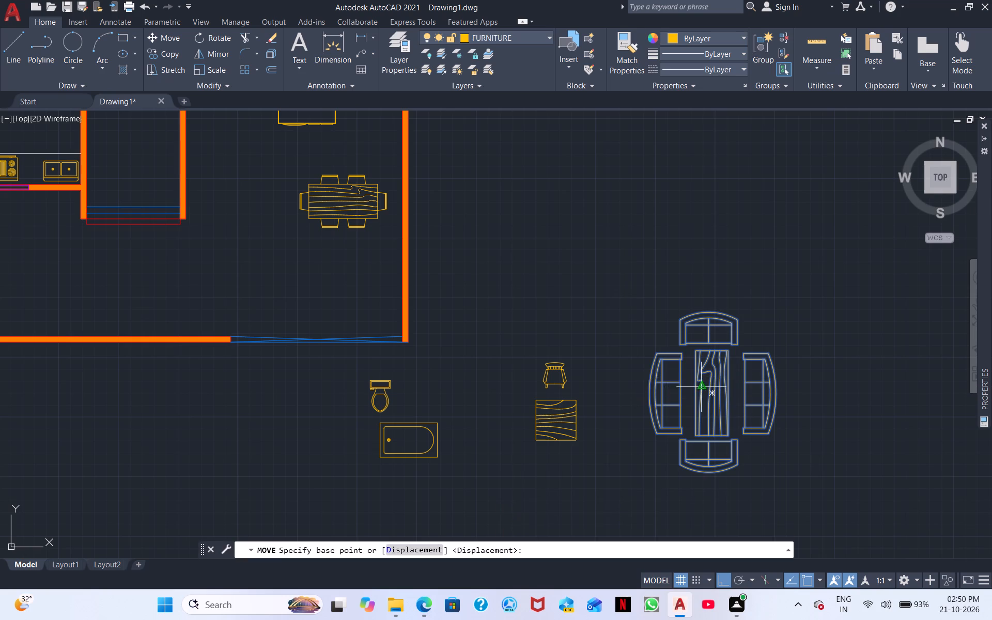
left_click(711, 391)
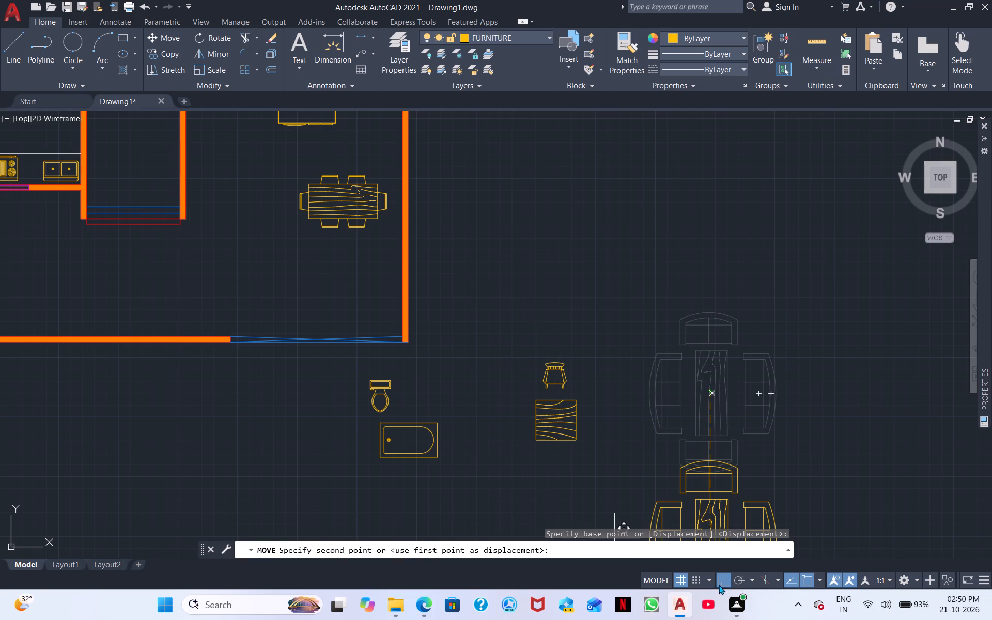
left_click(730, 581)
middle_click_drag(425, 332, 734, 401)
scroll(734, 401, "down", 1)
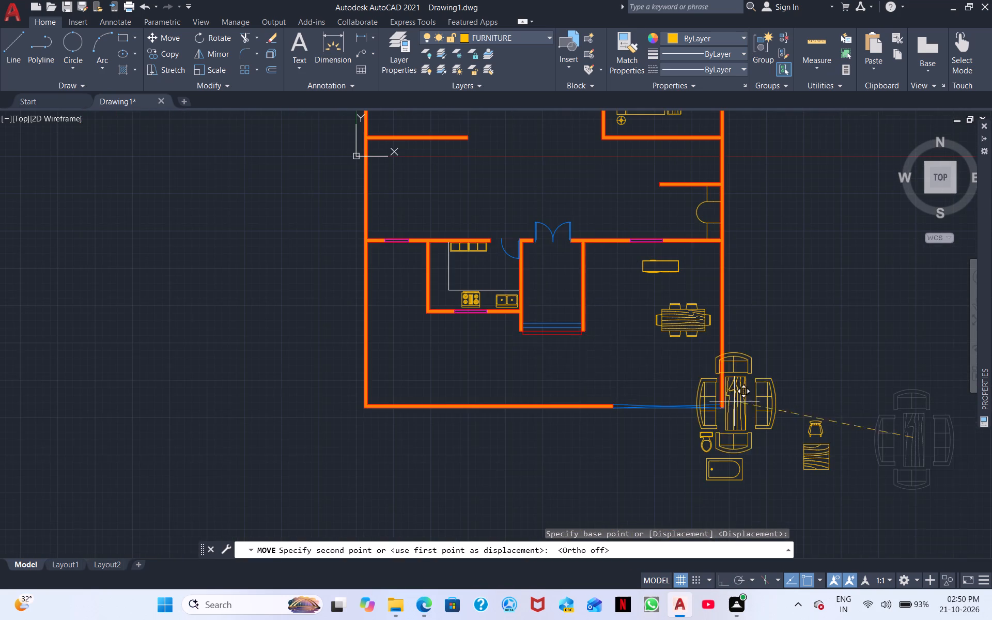
middle_click_drag(514, 307, 506, 469)
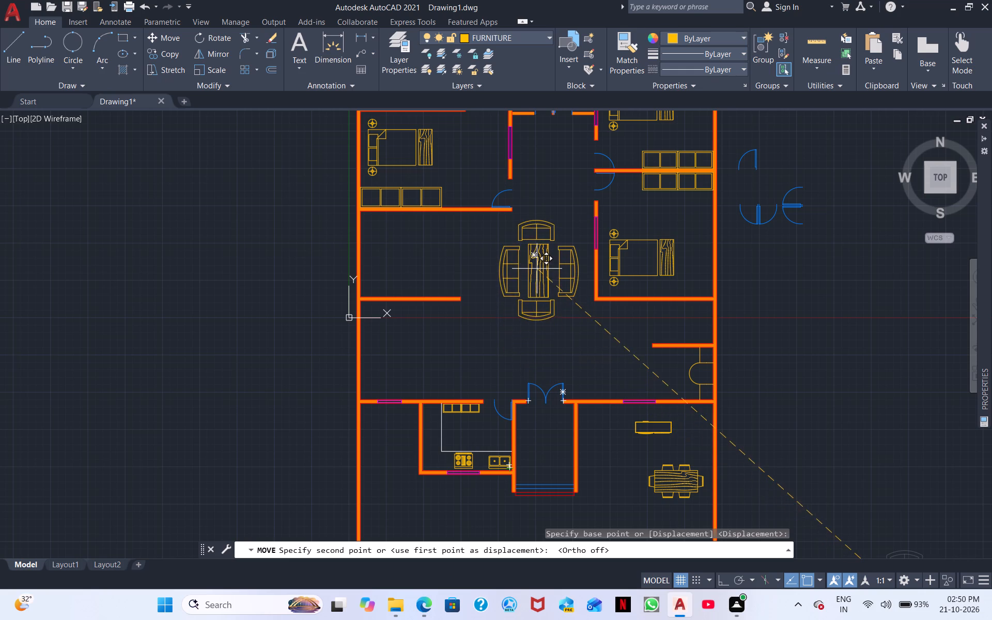
double_click(547, 258)
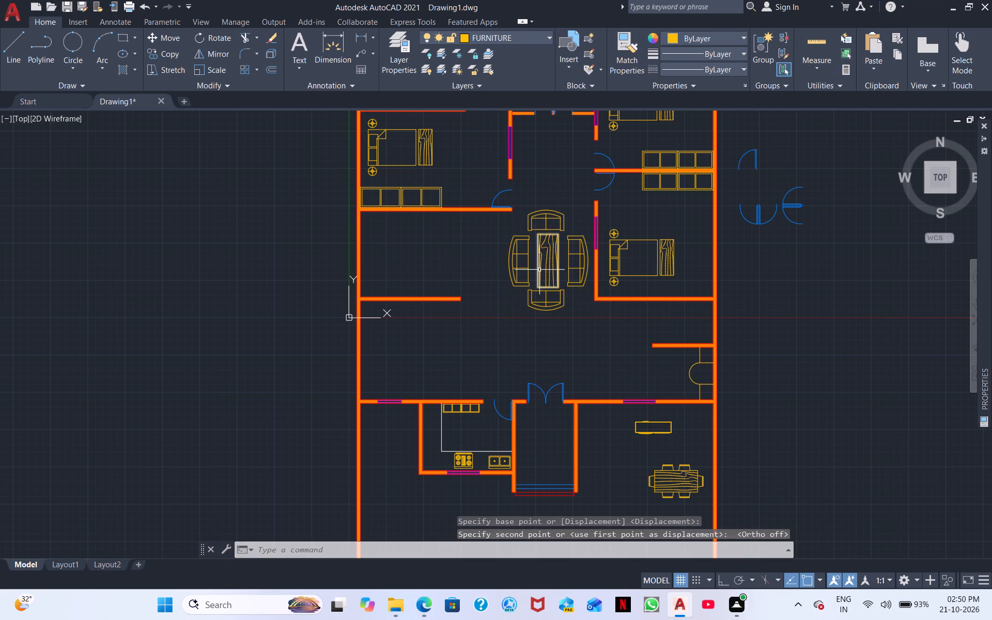
Scale down the whole sofa-and-table set freehand from the southeast corner of its south two-seat sofa.
scroll(539, 271, "down", 1)
middle_click(548, 286)
left_click(567, 302)
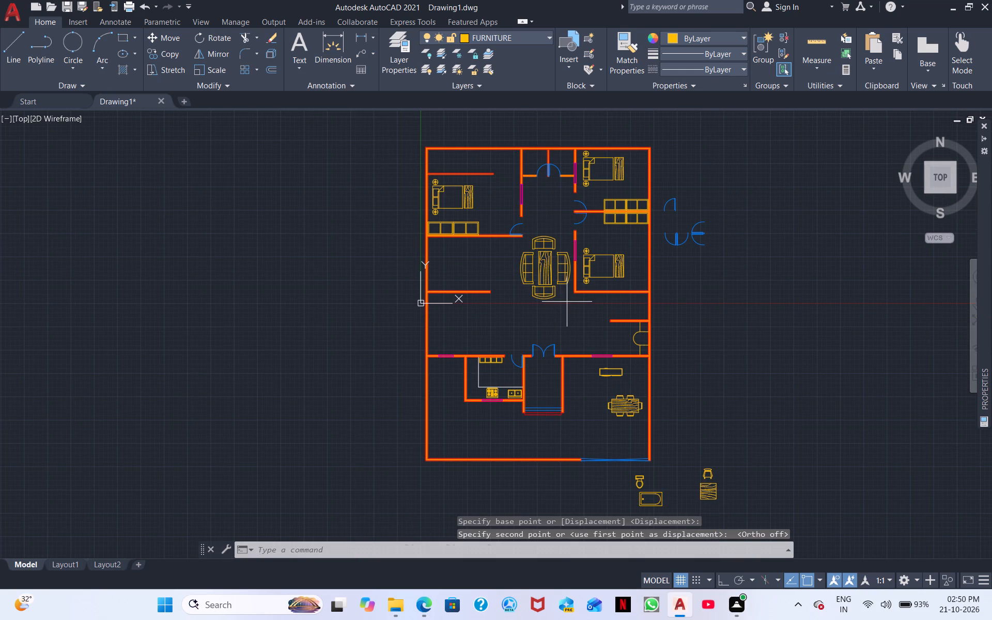
left_click(522, 242)
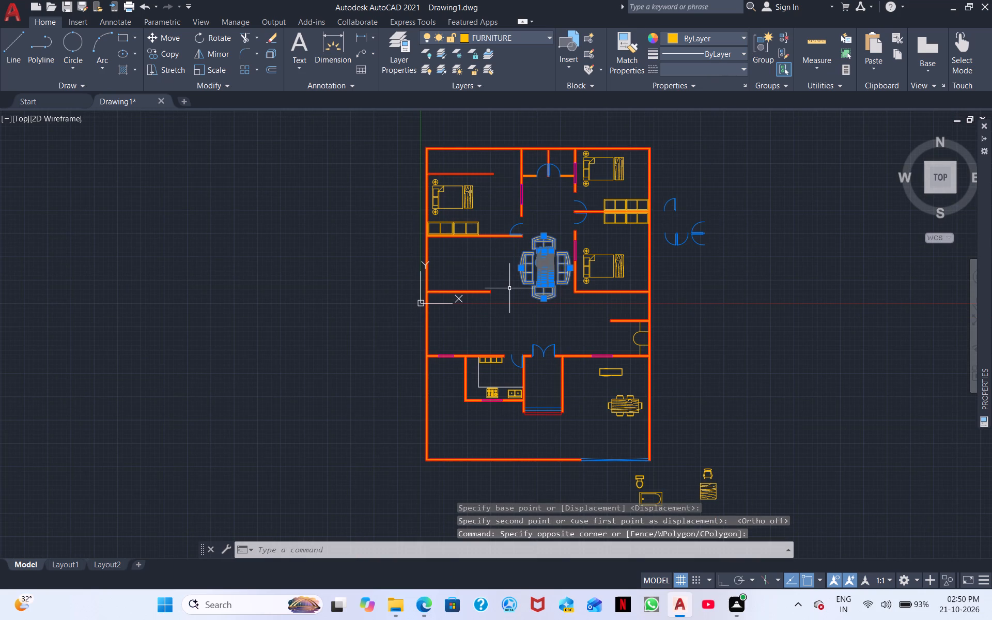
right_click(509, 289)
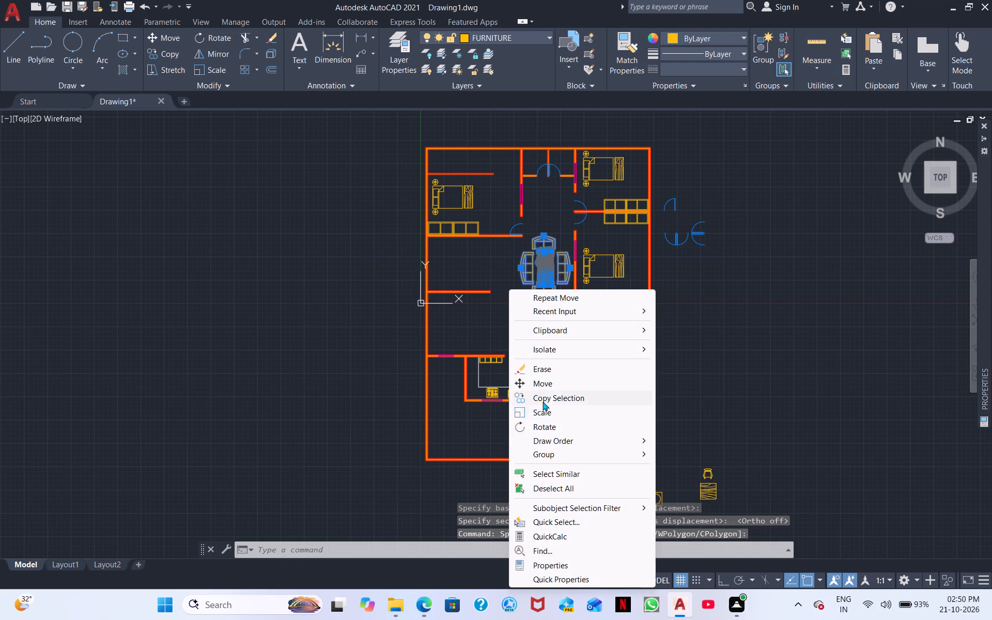
left_click(548, 412)
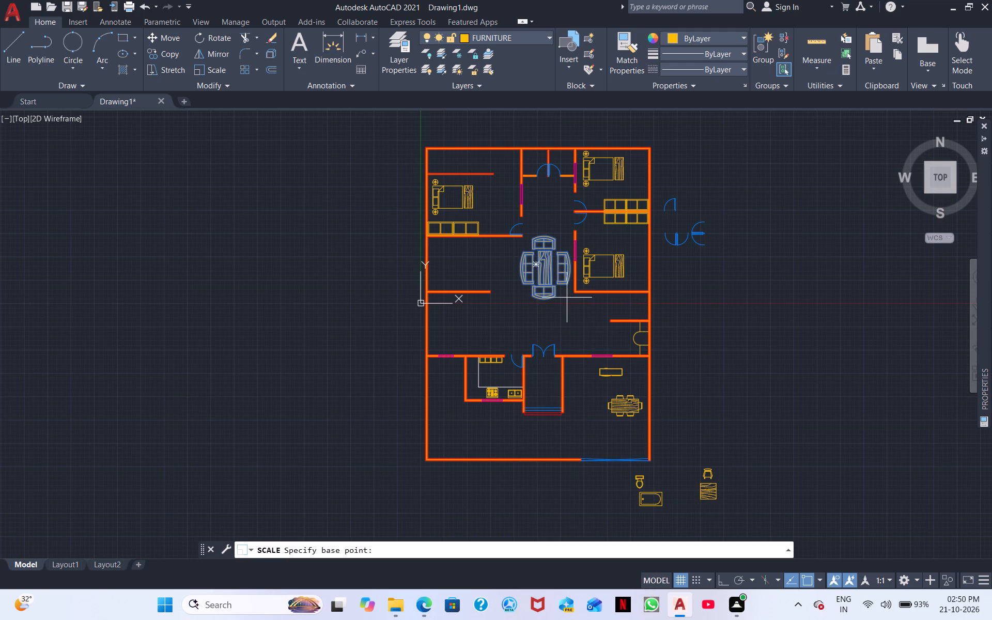
left_click(555, 297)
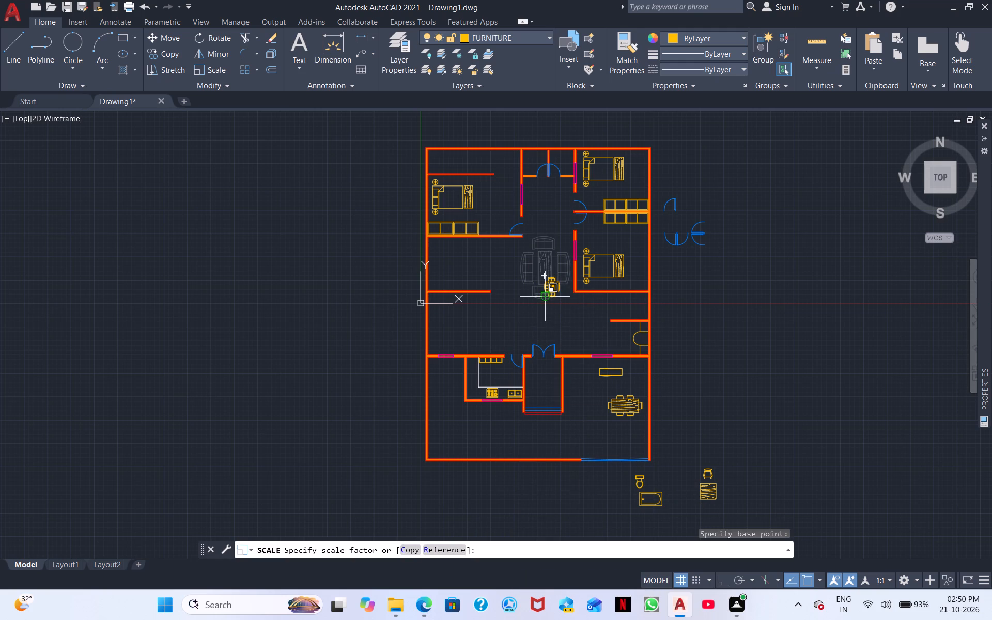
scroll(544, 299, "up", 3)
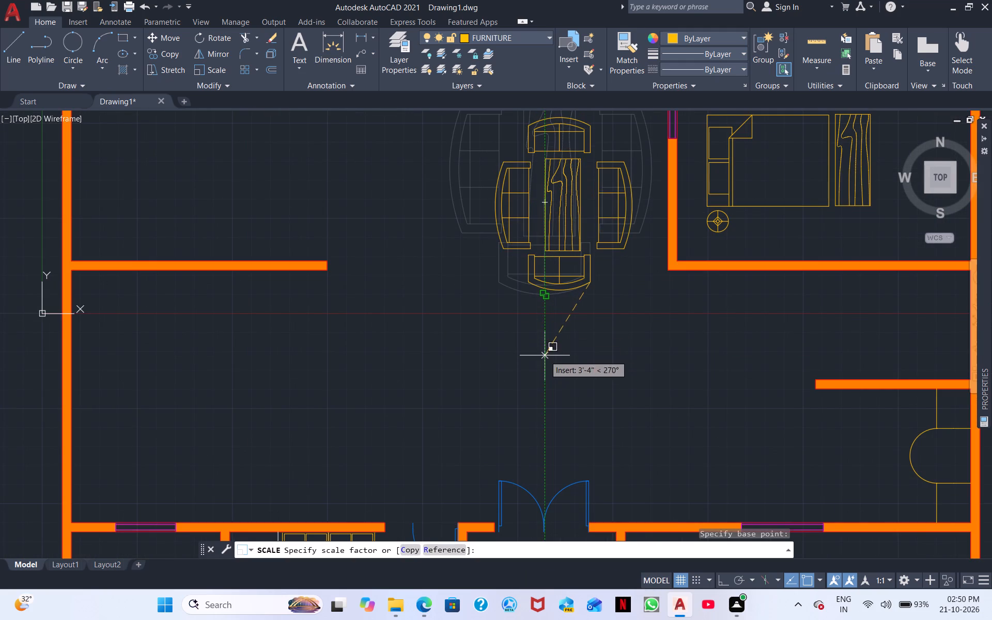
left_click(545, 355)
Move the scaled-down sofa-and-table set slightly north within the central hall, beside the lower east bedroom's west wall.
middle_click_drag(547, 332, 535, 345)
scroll(535, 345, "down", 2)
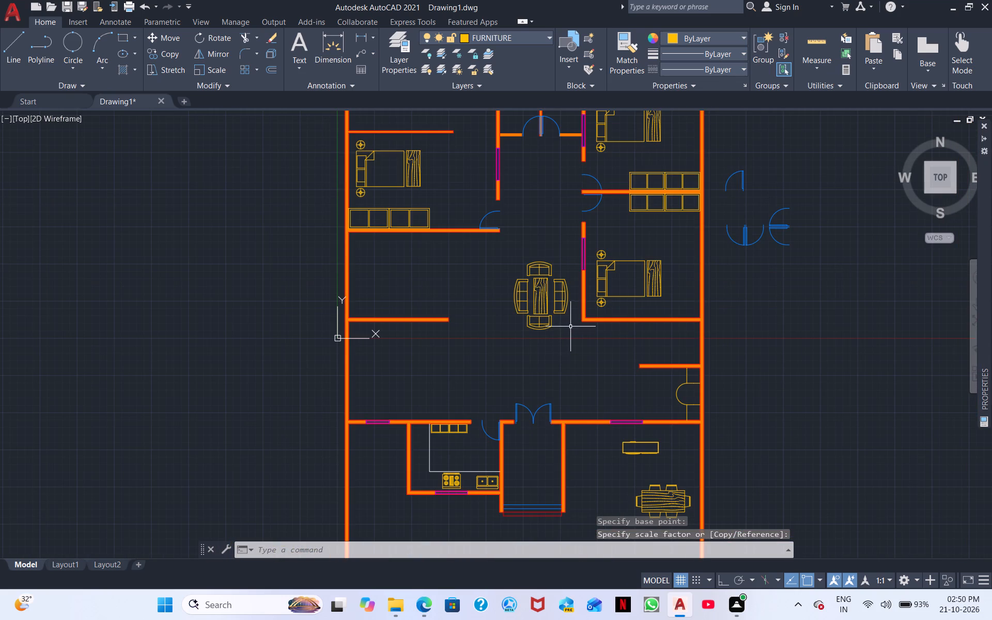
left_click(572, 326)
left_click(513, 263)
right_click(503, 289)
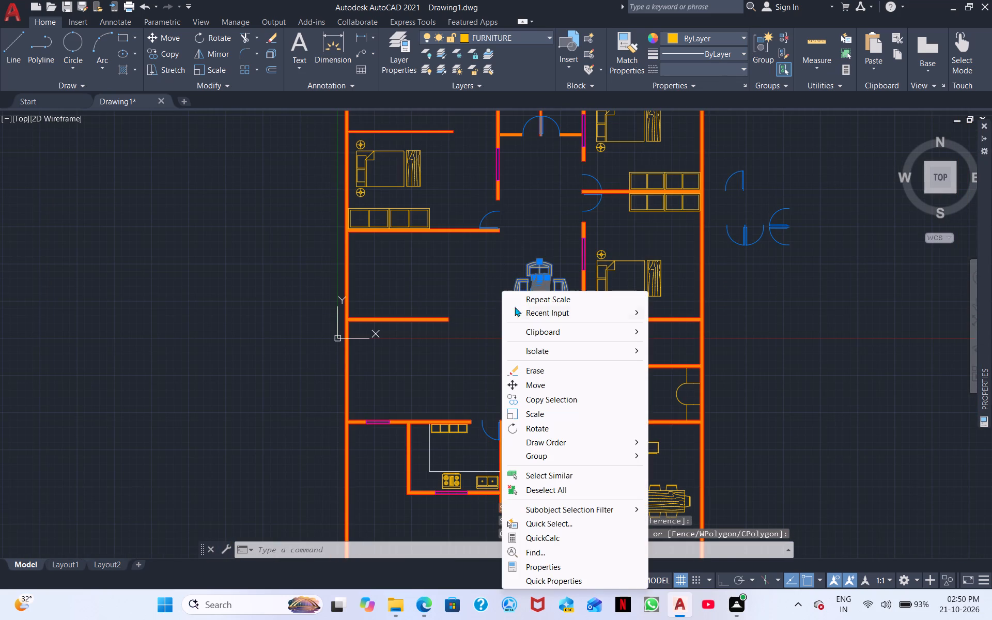
left_click(547, 391)
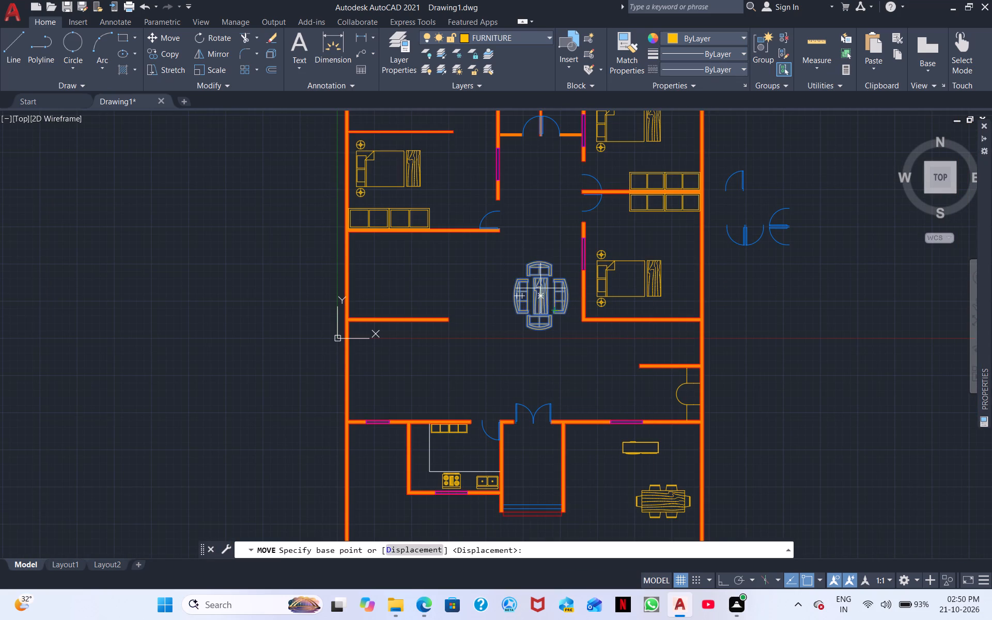
left_click(540, 288)
double_click(543, 263)
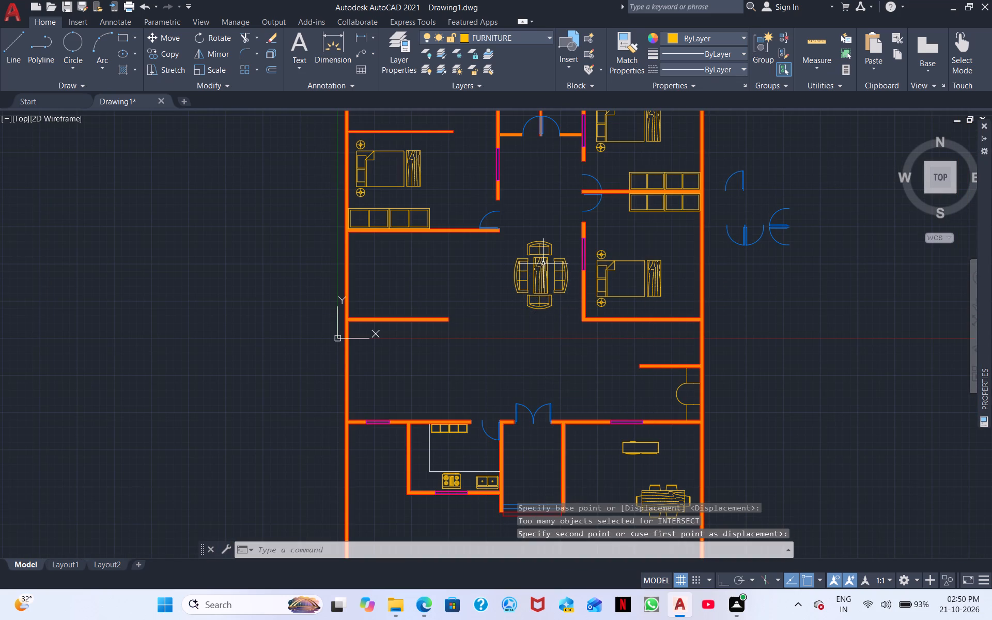
Nudge the square woodgrain table, south of the armchair outside the house's southeast corner, slightly to the southeast.
middle_click_drag(521, 315, 570, 318)
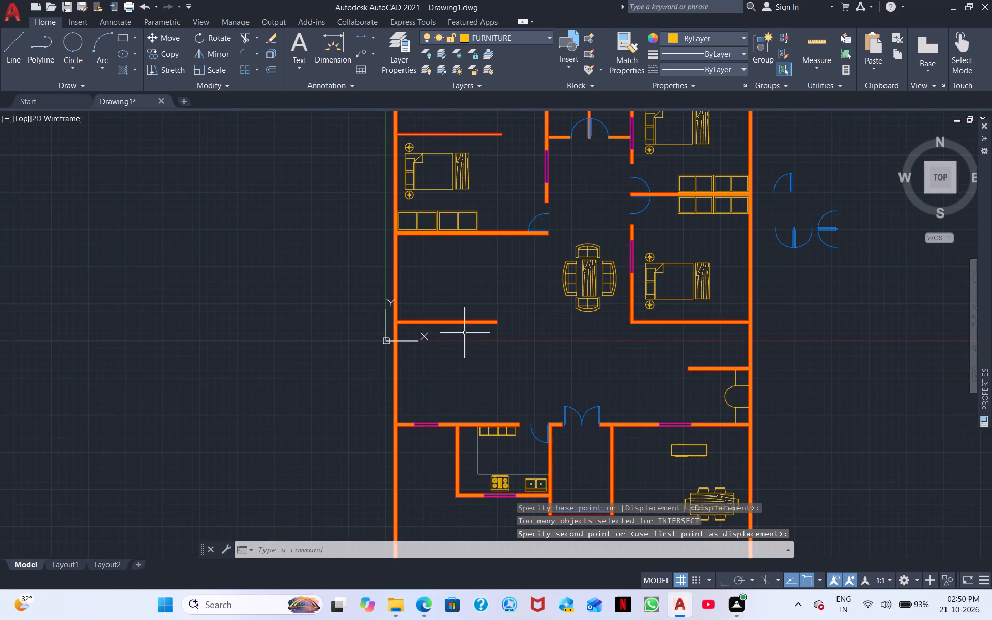
middle_click_drag(465, 333, 533, 314)
middle_click_drag(595, 379, 472, 326)
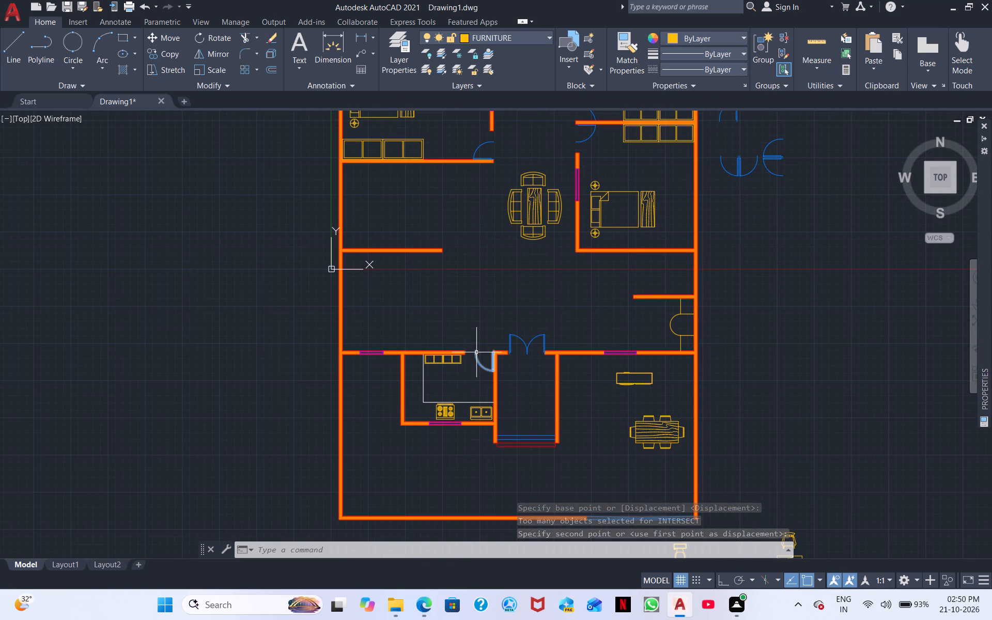
middle_click_drag(446, 360, 435, 319)
middle_click_drag(501, 363, 417, 337)
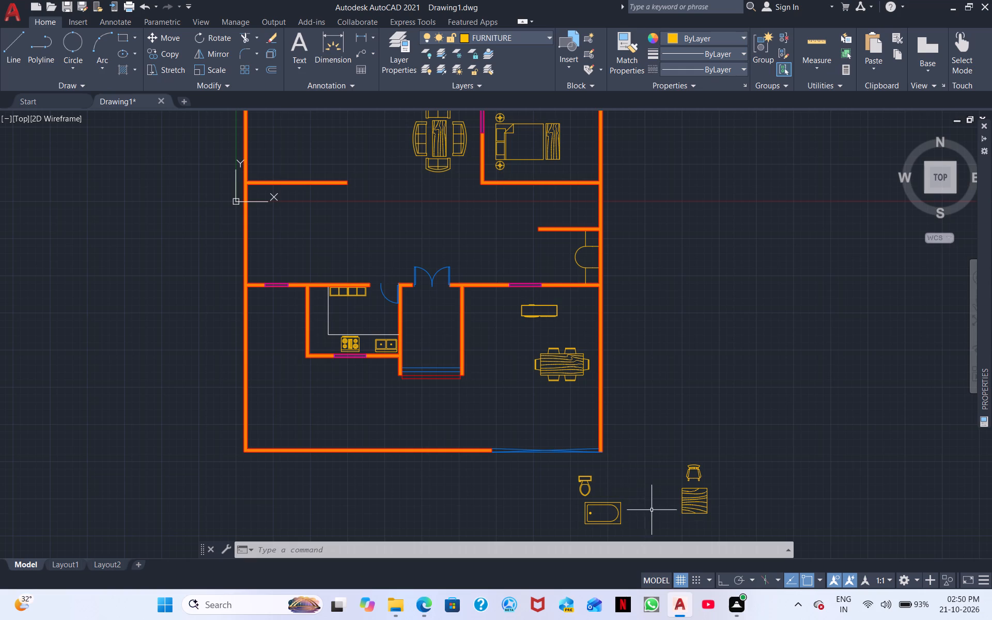
scroll(653, 509, "up", 2)
middle_click_drag(513, 440, 467, 410)
middle_click_drag(648, 463, 467, 420)
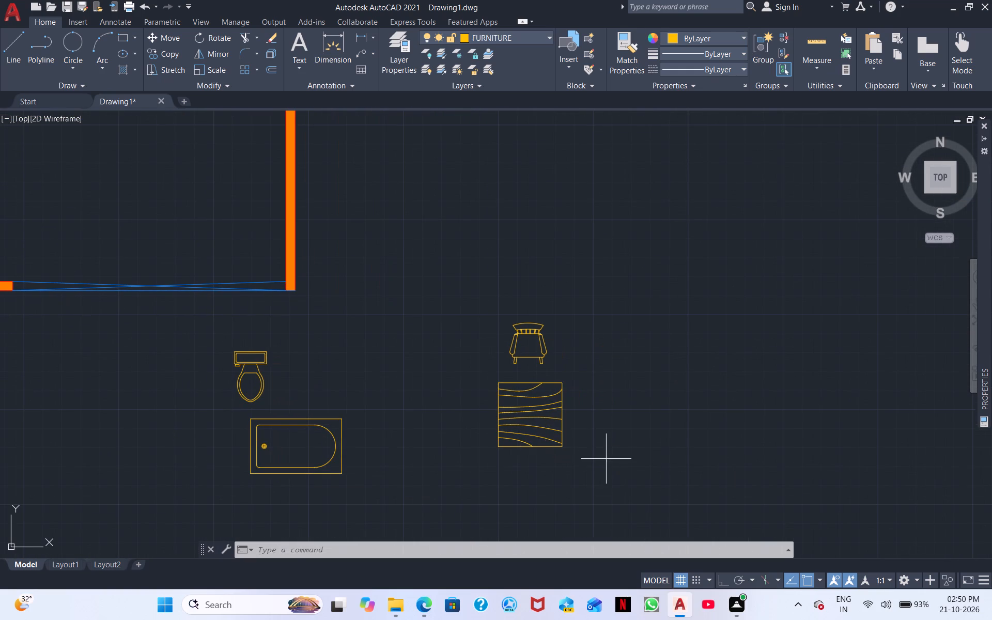
left_click(606, 459)
left_click(495, 376)
scroll(489, 385, "up", 3)
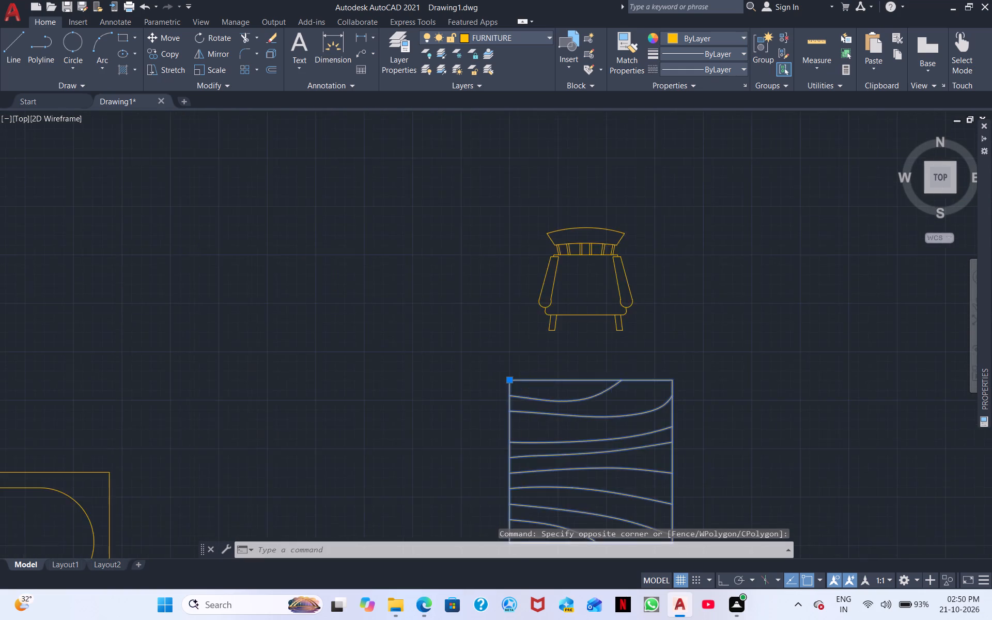
middle_click_drag(536, 416, 525, 322)
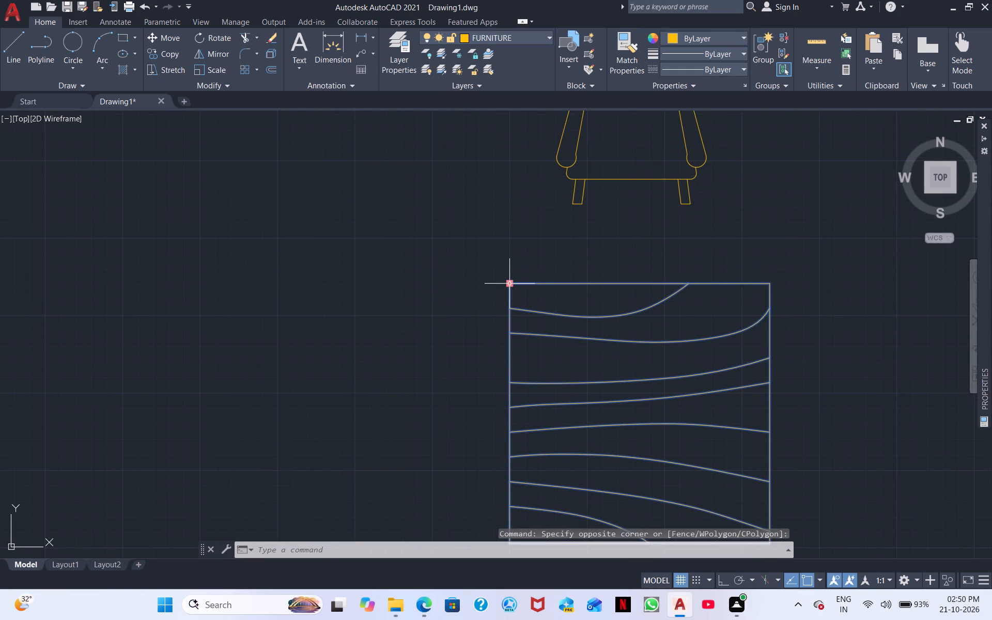
left_click_drag(510, 283, 545, 311)
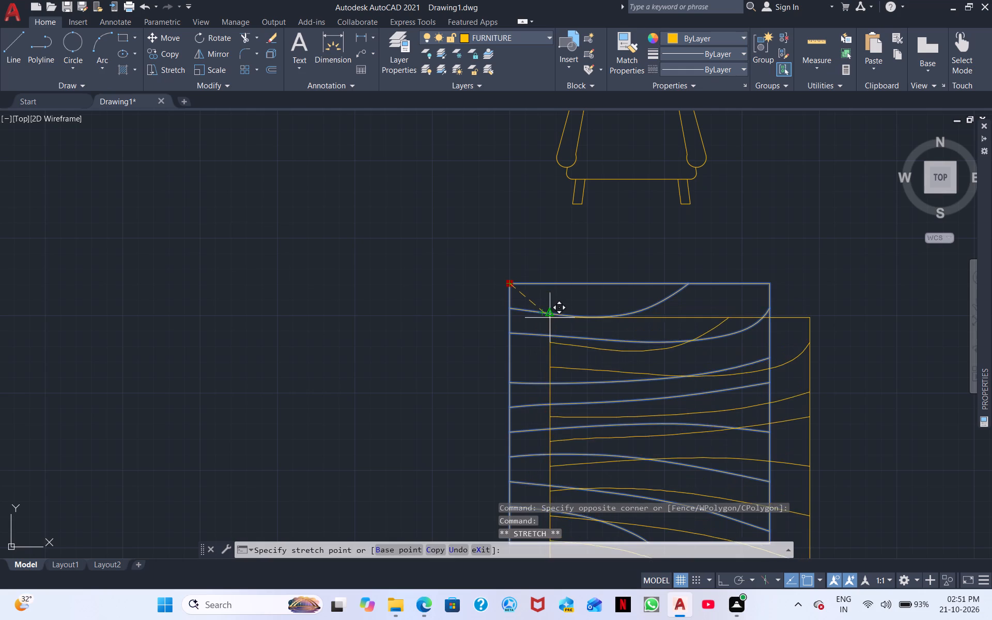
left_click(551, 318)
Scale down the square woodgrain table freehand about its northwest corner.
scroll(574, 324, "down", 1)
middle_click_drag(627, 316, 607, 239)
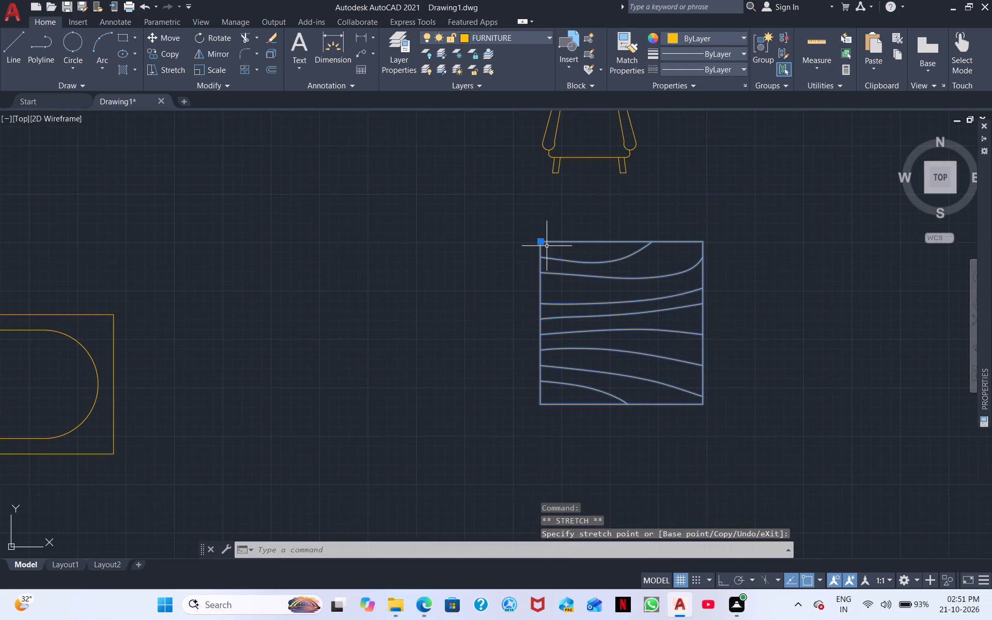
left_click(541, 243)
right_click(569, 261)
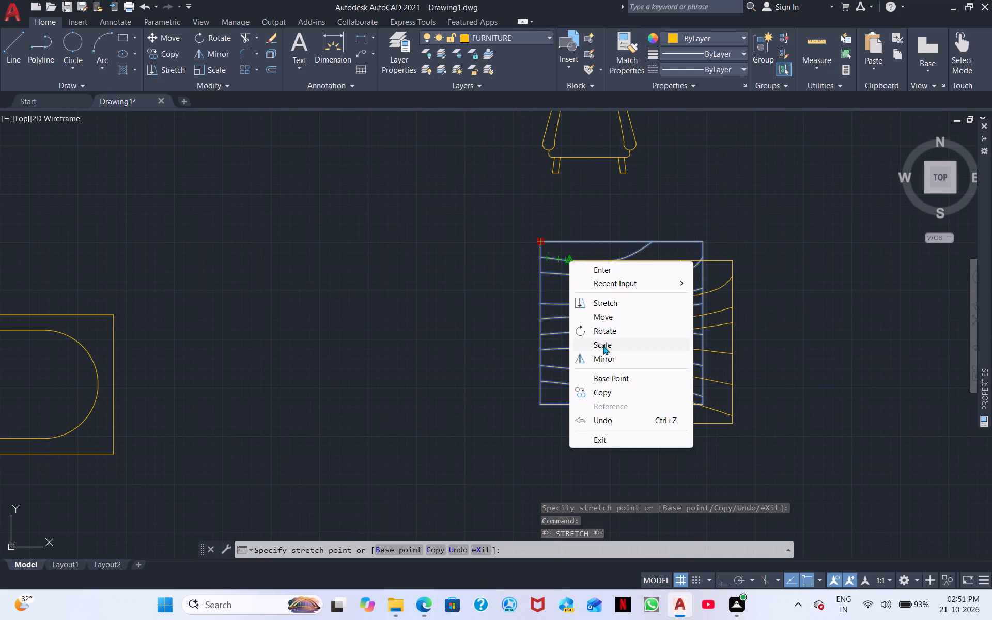
left_click(620, 346)
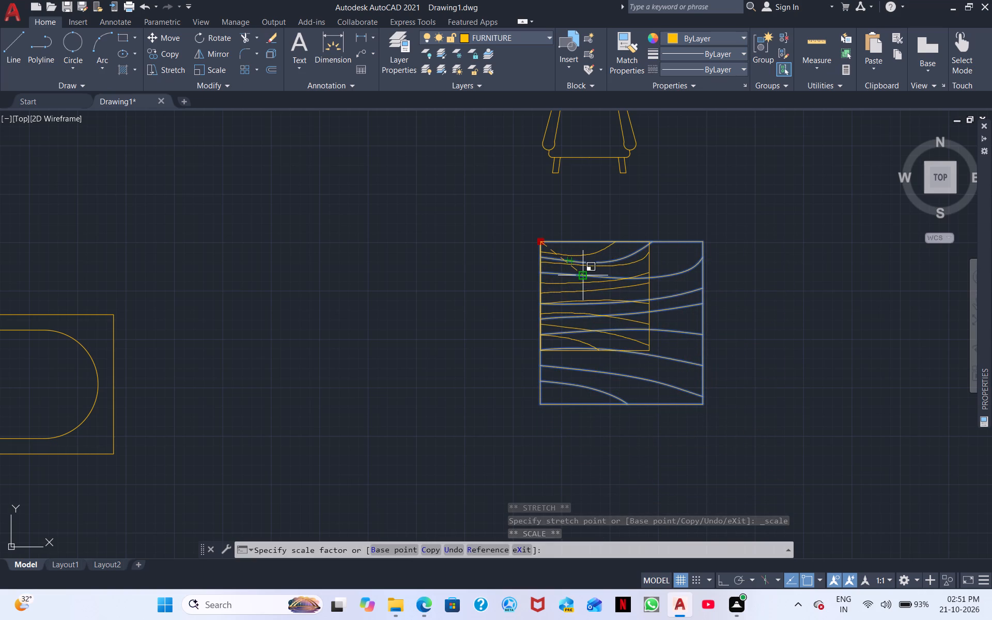
left_click(589, 282)
scroll(589, 282, "down", 3)
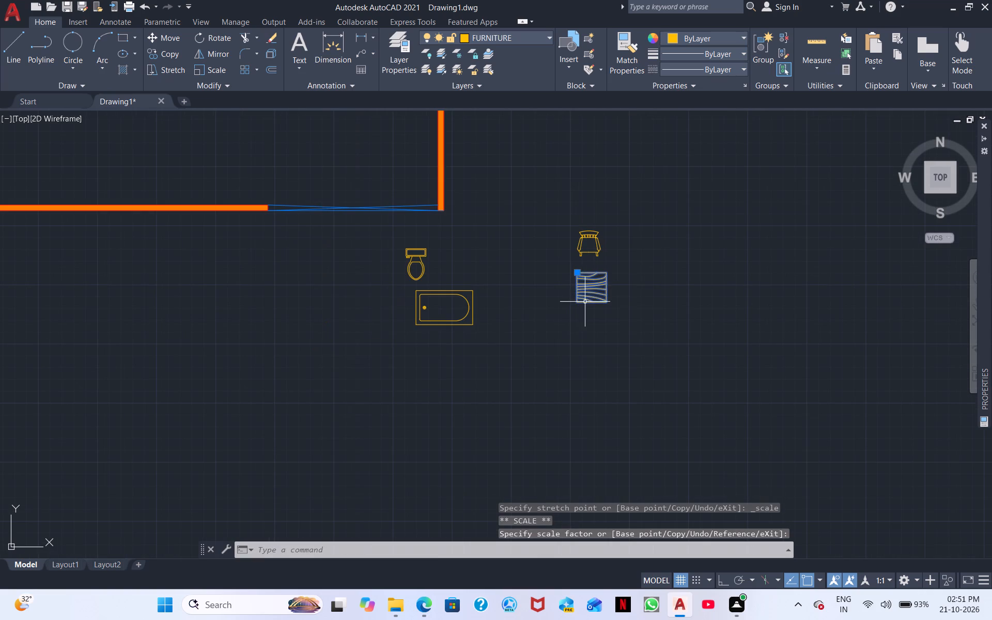
right_click(646, 275)
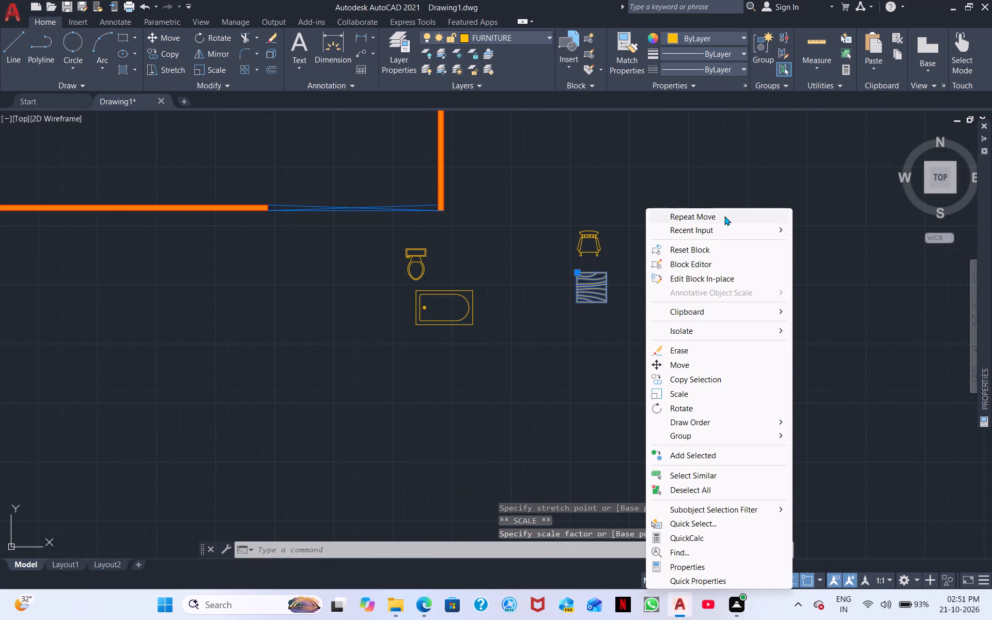
left_click(743, 188)
left_click(632, 242)
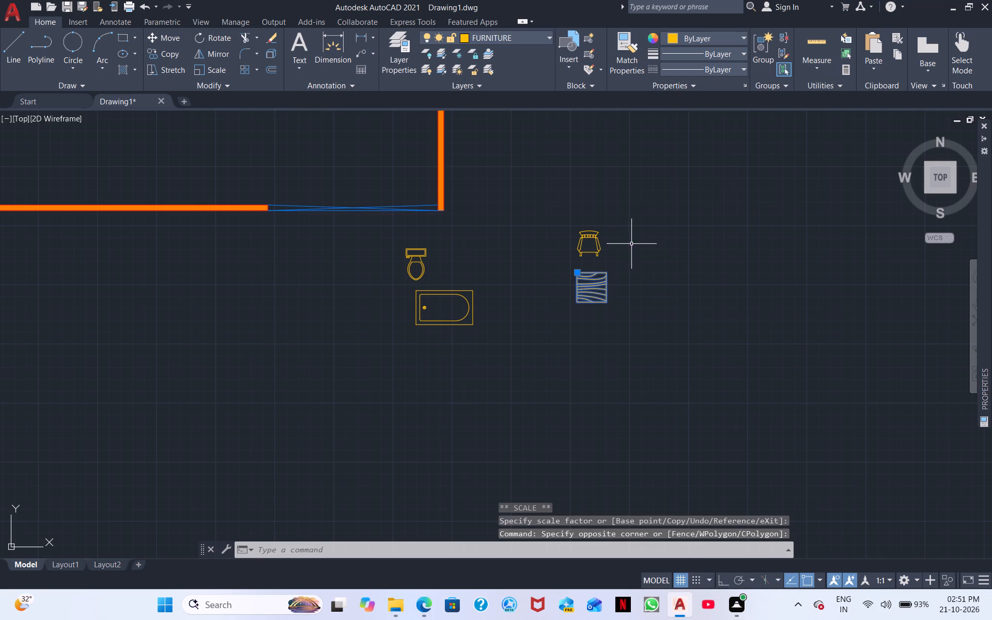
key("Escape")
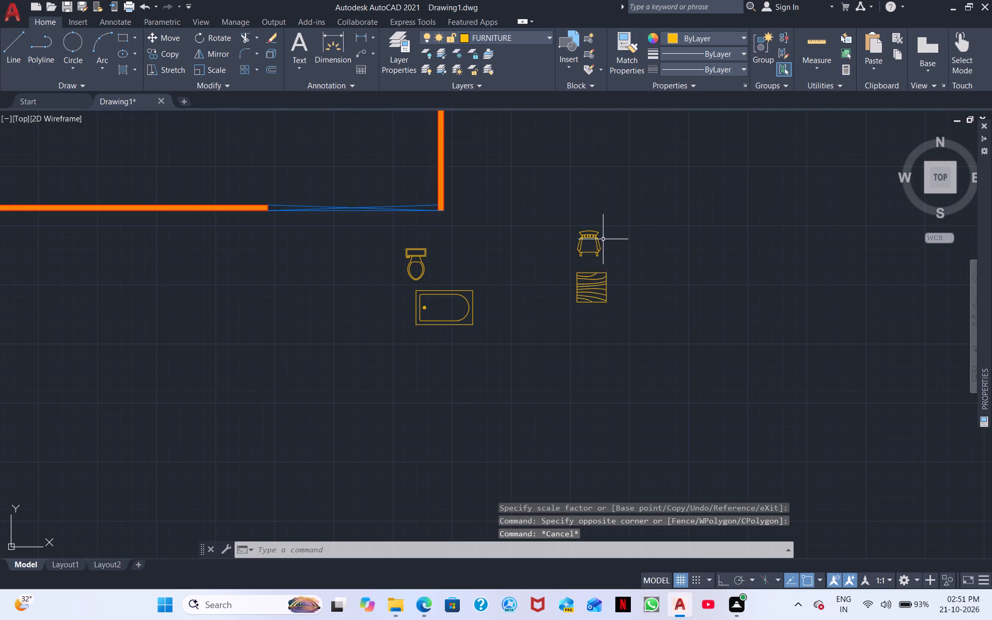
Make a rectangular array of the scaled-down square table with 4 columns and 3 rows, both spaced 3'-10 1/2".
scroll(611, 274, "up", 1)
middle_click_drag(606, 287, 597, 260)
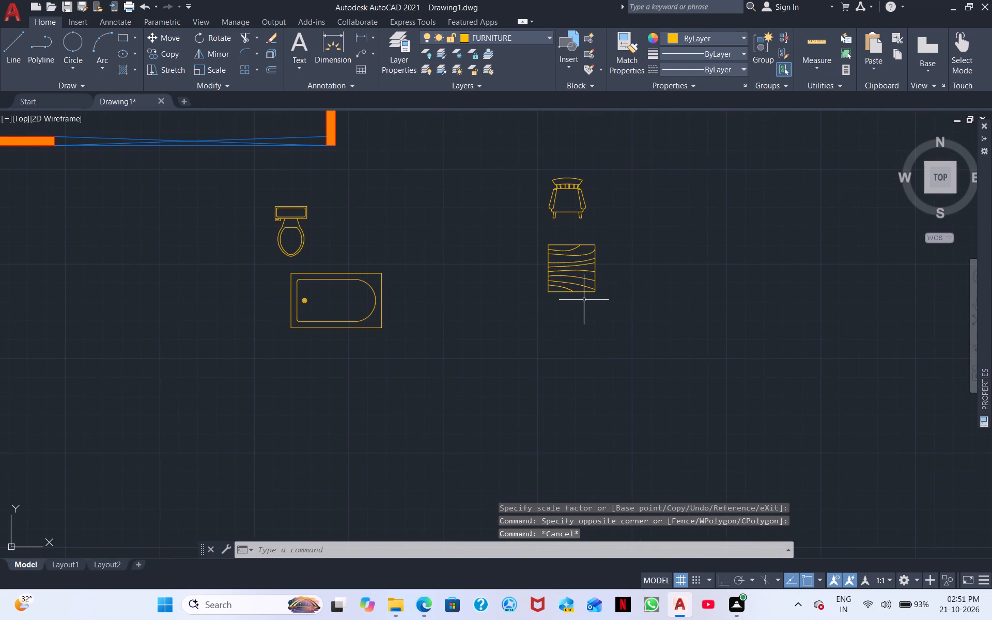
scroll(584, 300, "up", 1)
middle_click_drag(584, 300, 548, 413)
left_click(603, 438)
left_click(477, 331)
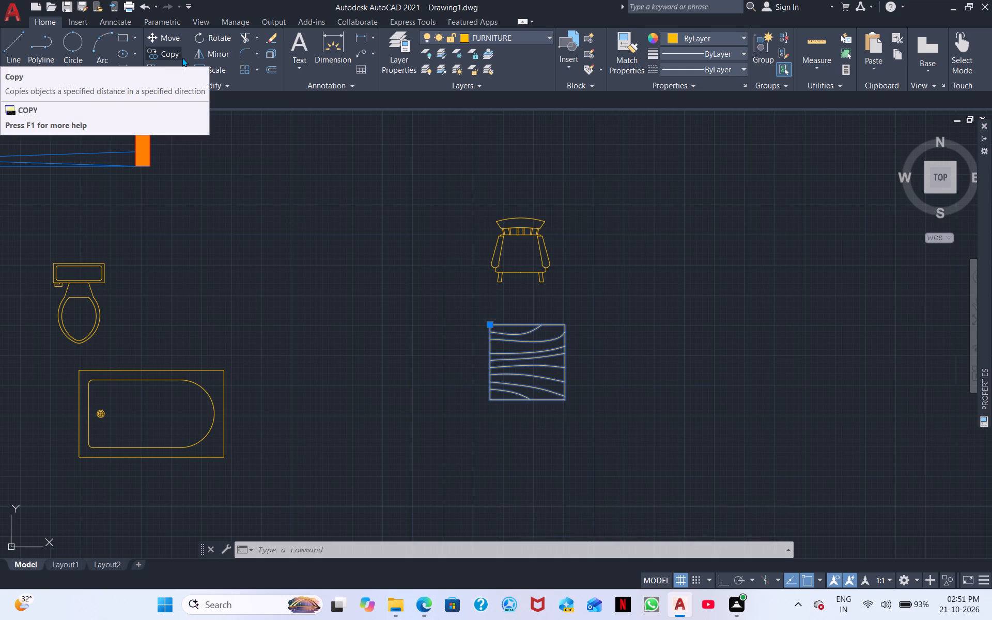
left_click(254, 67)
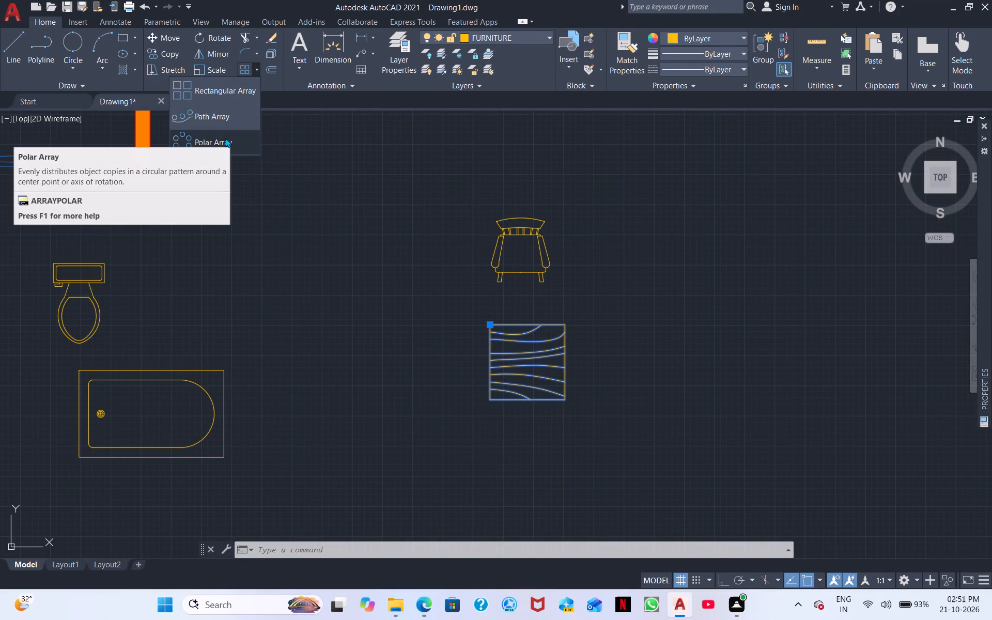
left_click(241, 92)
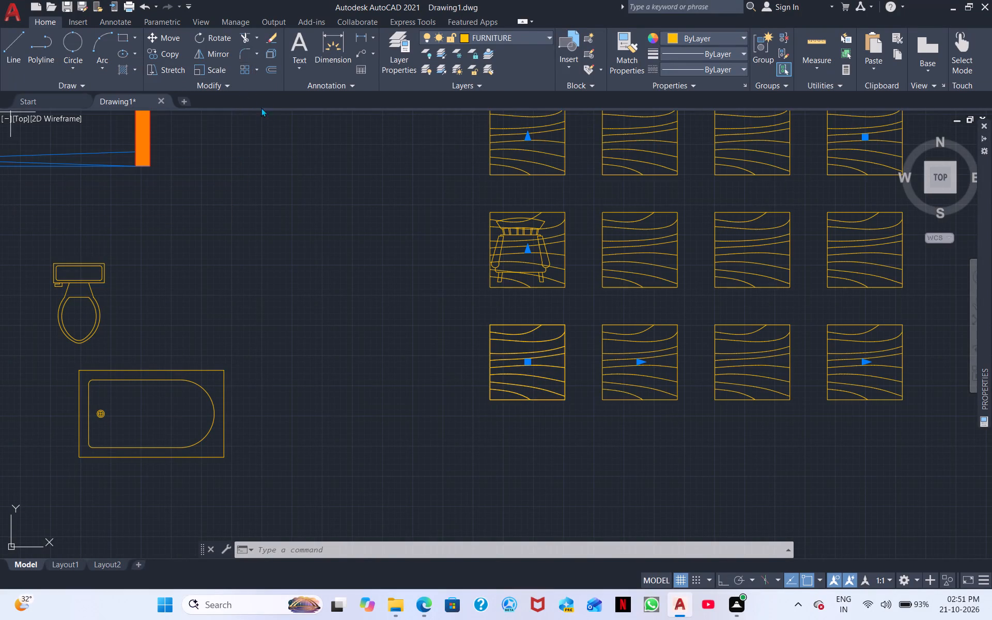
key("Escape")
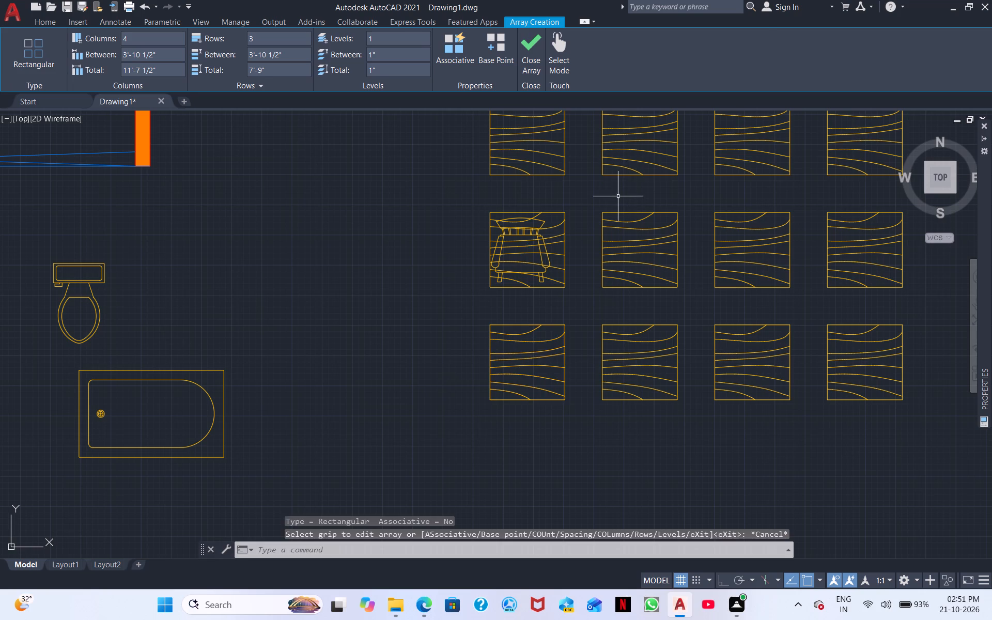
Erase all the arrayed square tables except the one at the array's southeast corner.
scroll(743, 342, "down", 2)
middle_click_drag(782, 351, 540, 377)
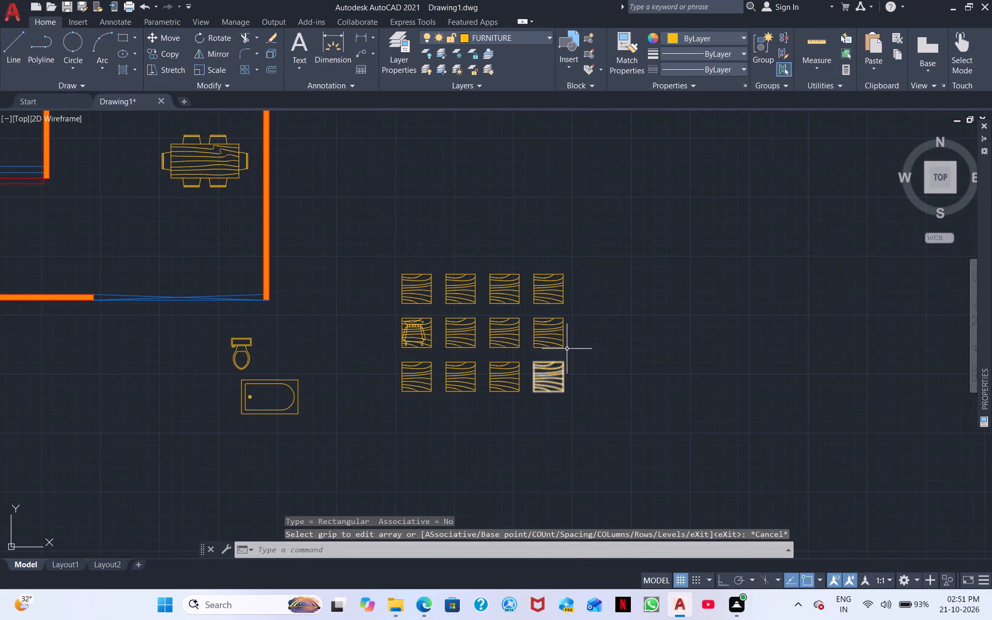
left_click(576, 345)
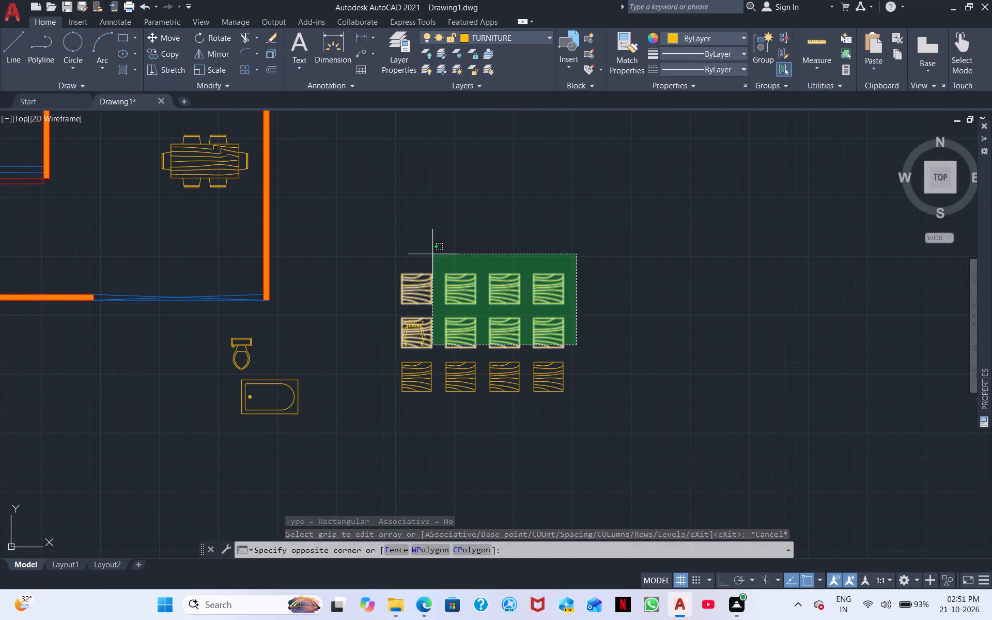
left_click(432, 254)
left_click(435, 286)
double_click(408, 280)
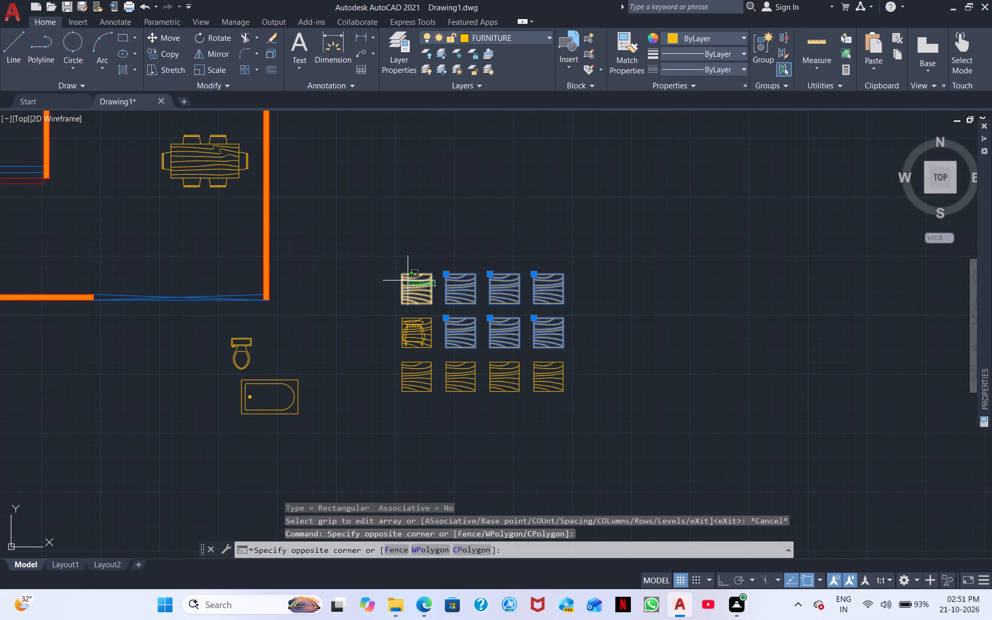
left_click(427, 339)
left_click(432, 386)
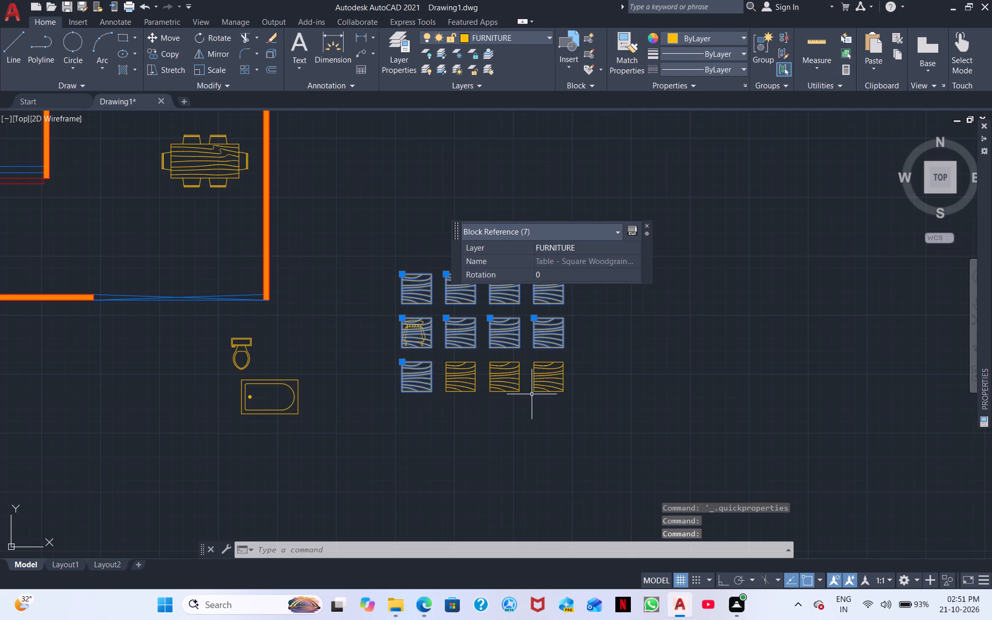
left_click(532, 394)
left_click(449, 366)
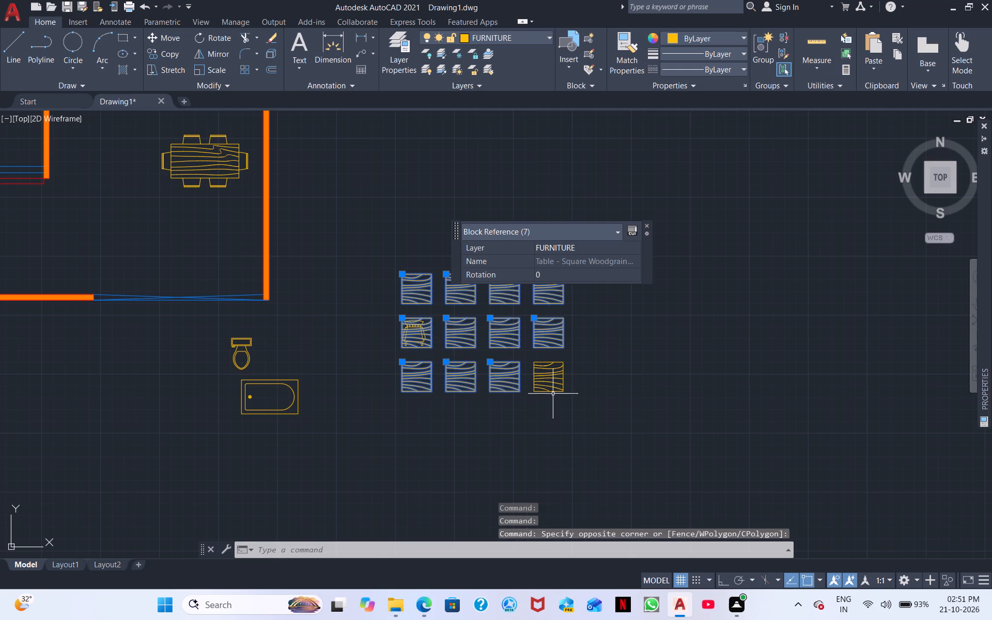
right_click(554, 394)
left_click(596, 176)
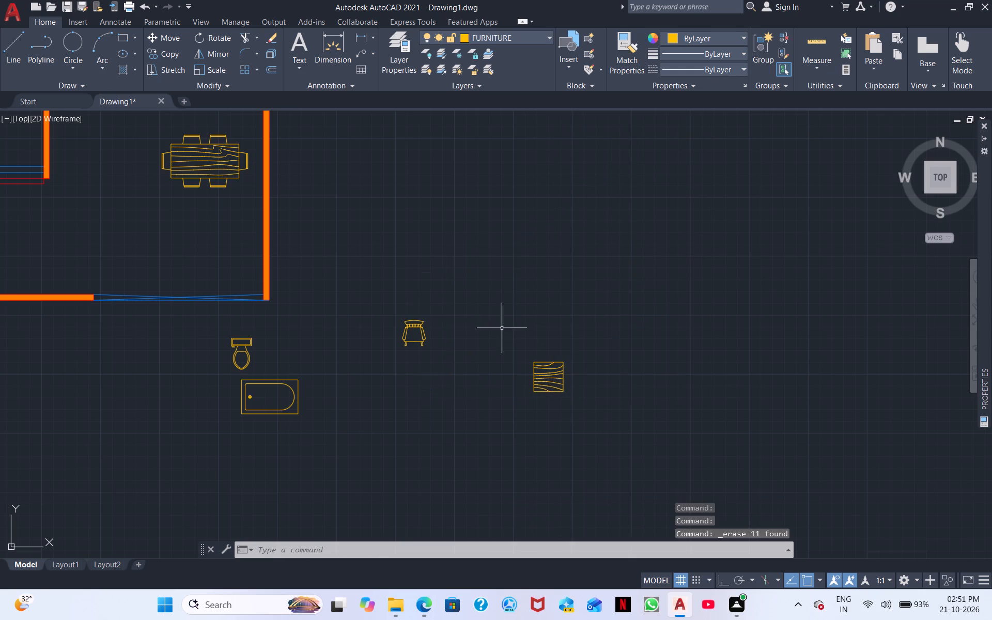
Move the remaining square table west to sit just south of the armchair.
left_click(581, 395)
left_click(536, 355)
right_click(536, 355)
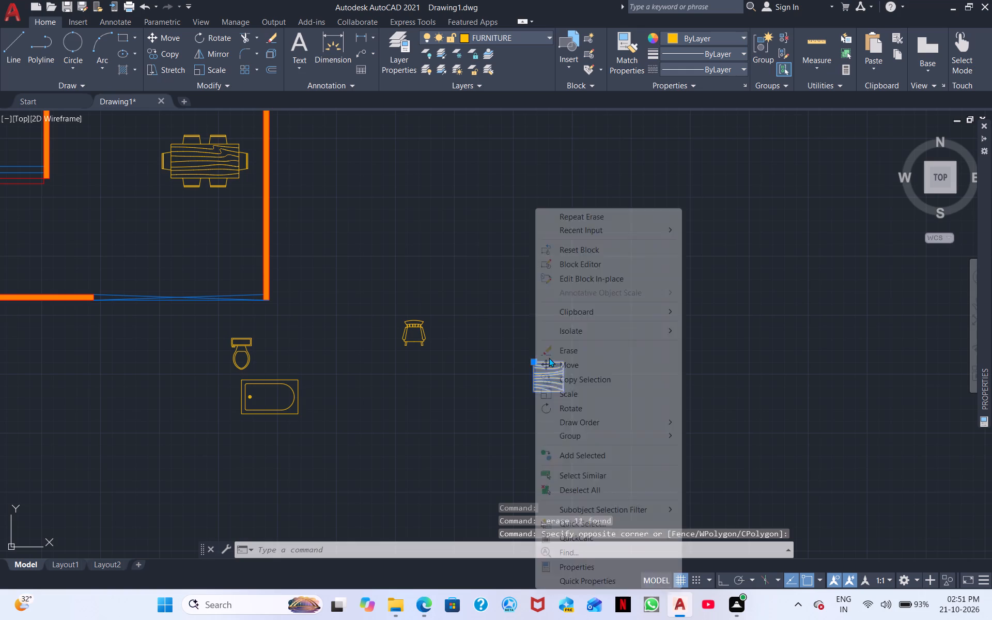
left_click(582, 365)
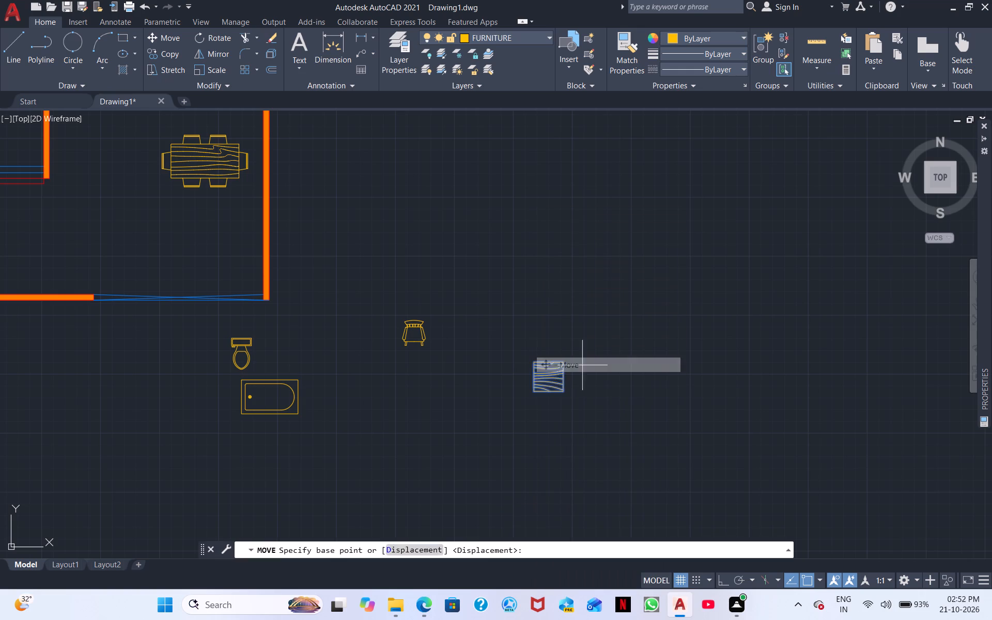
left_click(543, 376)
left_click(413, 372)
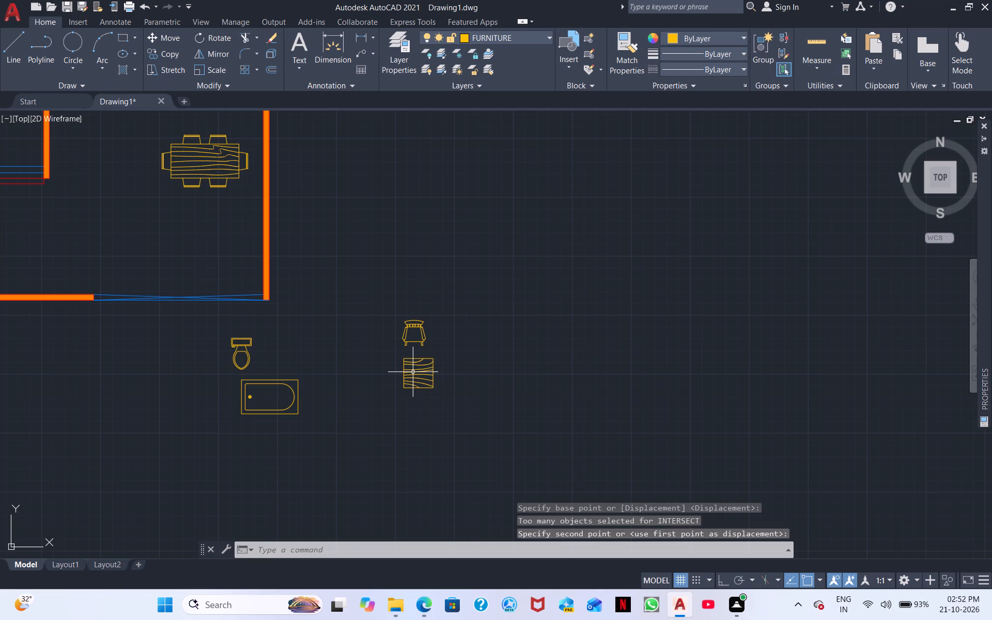
Make a rectangular array of the armchair with 4 columns spaced 3' and 3 rows spaced 3'-3 1/2".
left_click(433, 343)
left_click(404, 328)
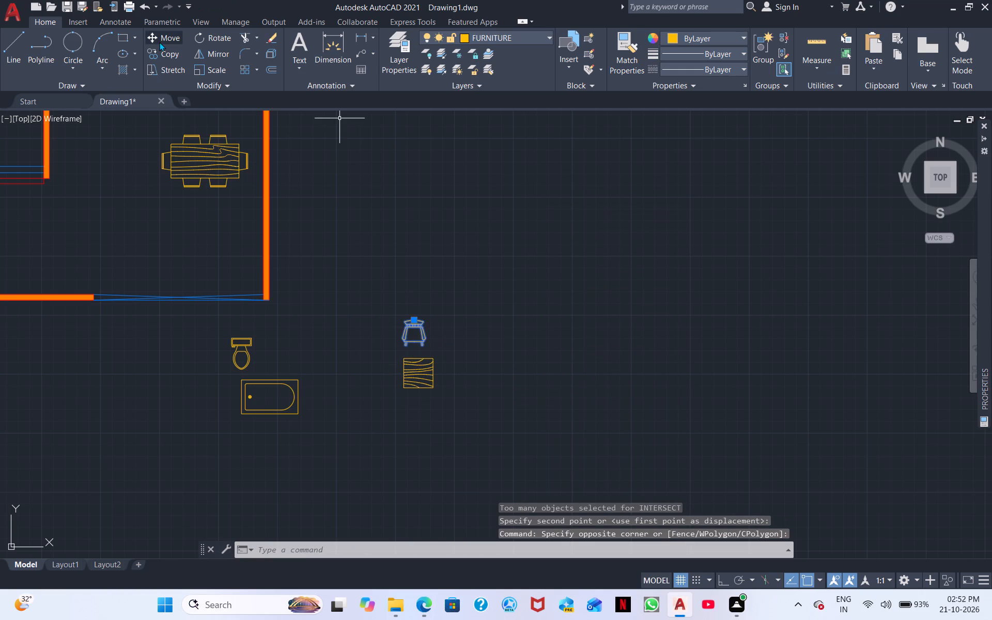
left_click(246, 71)
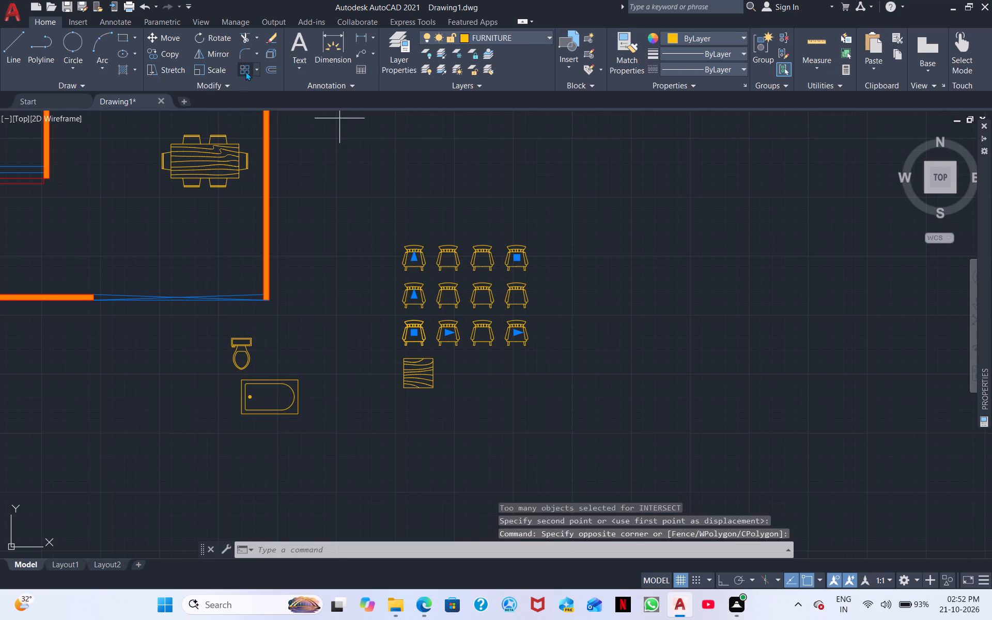
left_click(453, 335)
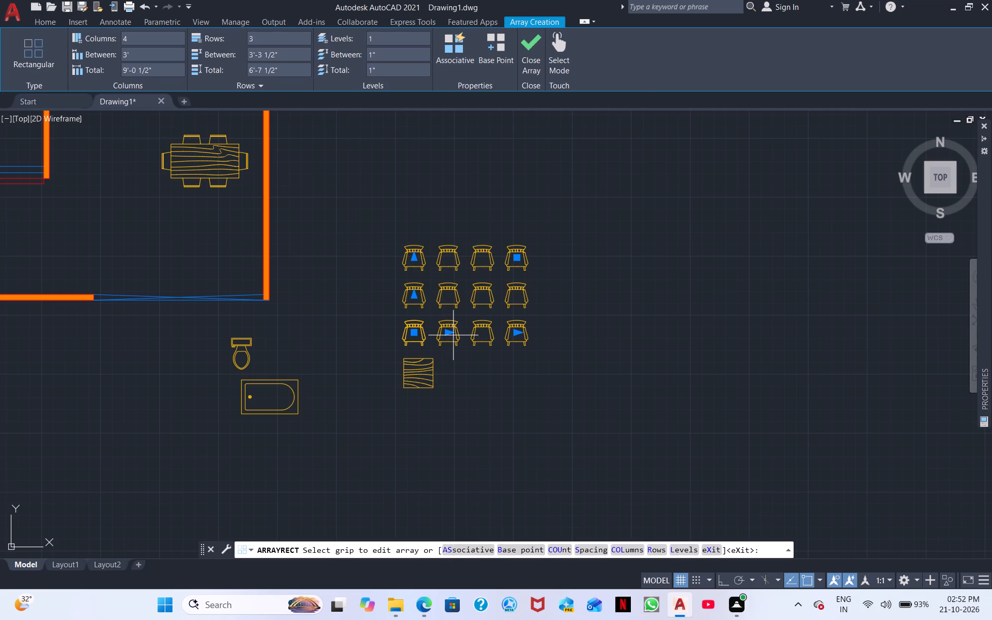
left_click_drag(453, 386, 452, 392)
left_click(564, 349)
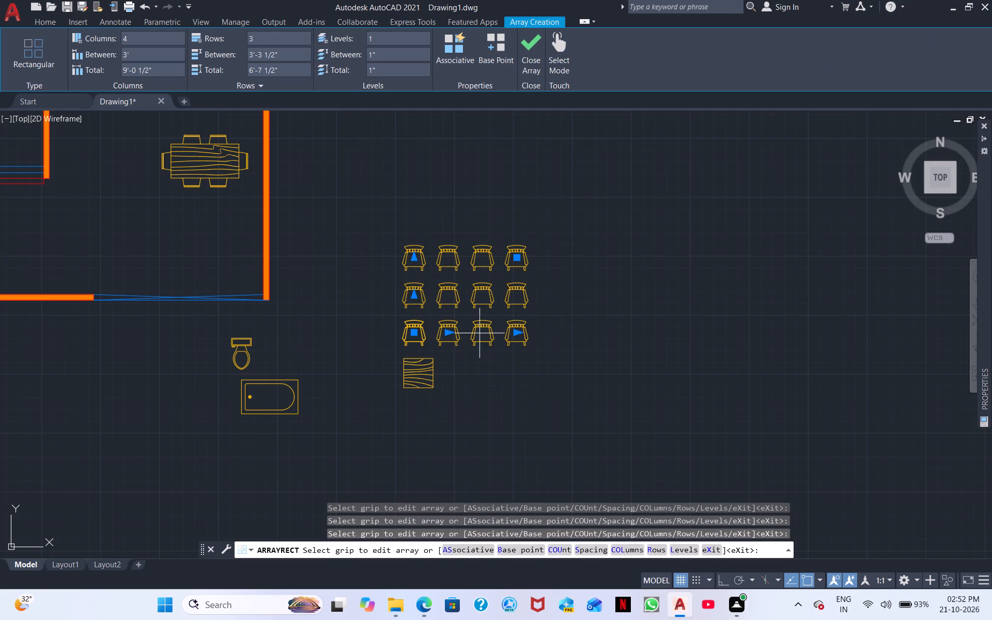
left_click(515, 352)
right_click(671, 315)
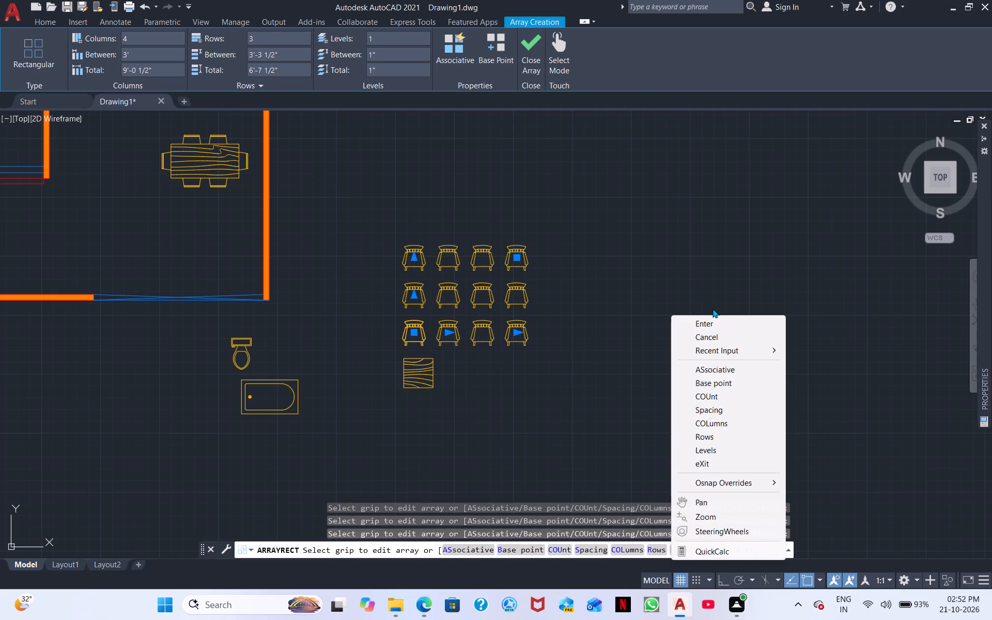
left_click(717, 323)
Erase all the arrayed armchairs except the one directly north of the square table.
left_click(560, 327)
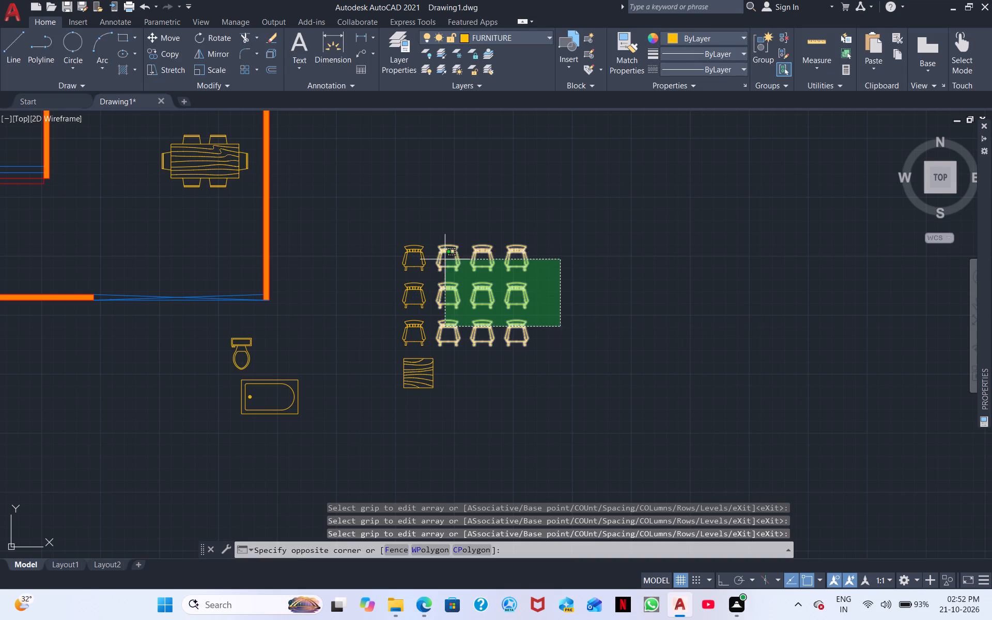
left_click(446, 239)
right_click(475, 287)
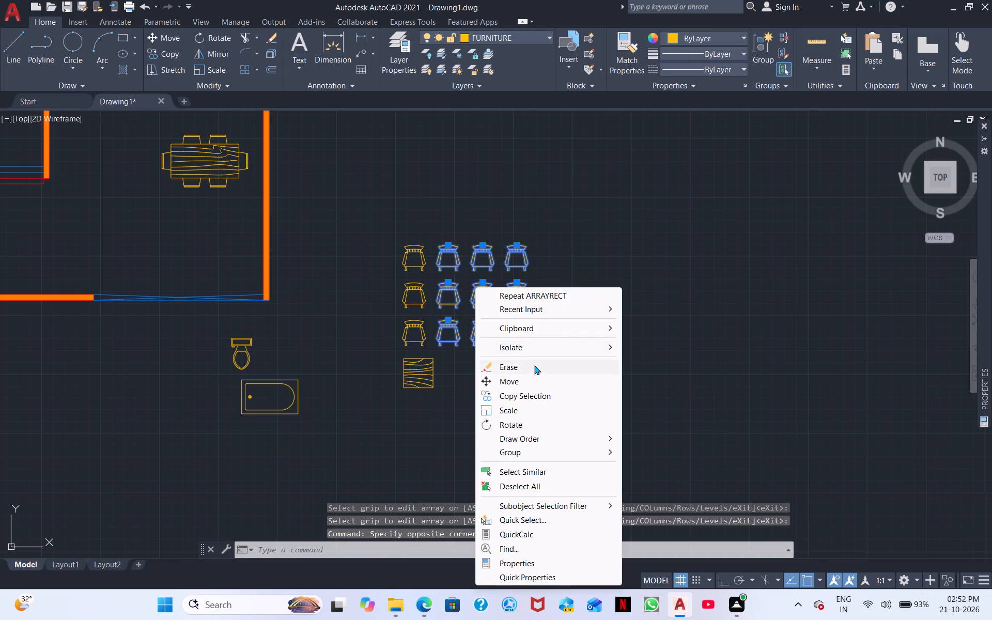
left_click(533, 367)
left_click(461, 312)
left_click(407, 240)
right_click(407, 241)
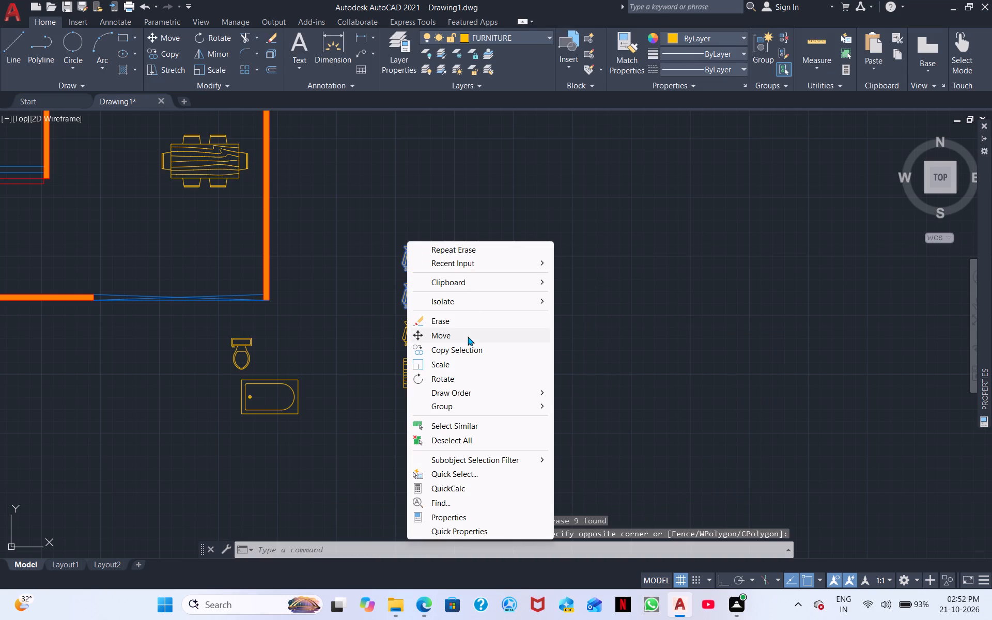
left_click(474, 318)
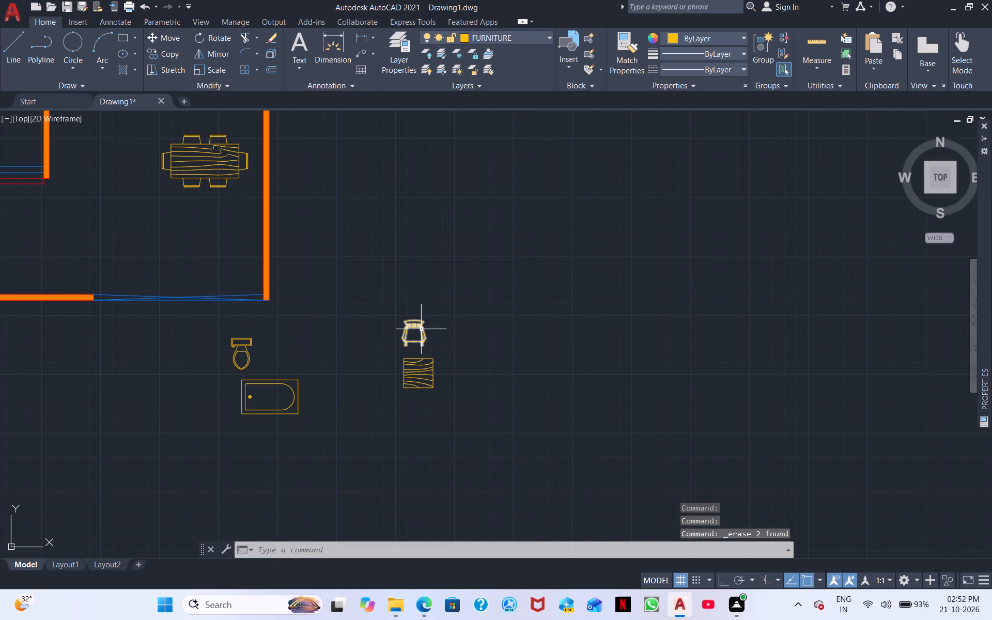
Copy the armchair from its front edge midpoint to the east, west and south sides of the square table.
scroll(421, 330, "up", 3)
middle_click_drag(450, 348, 500, 206)
left_click(469, 246)
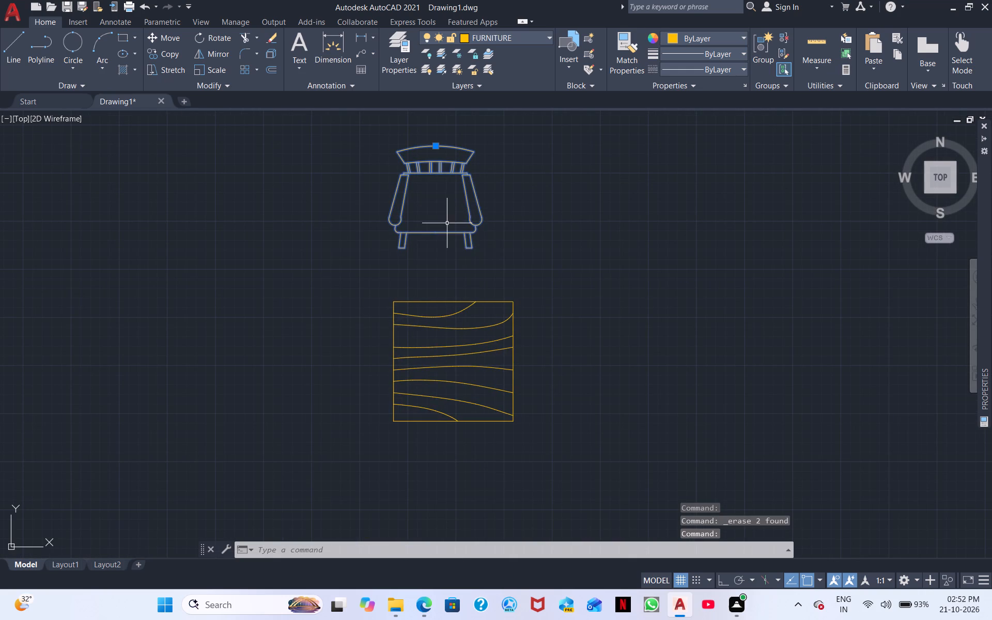
right_click(439, 218)
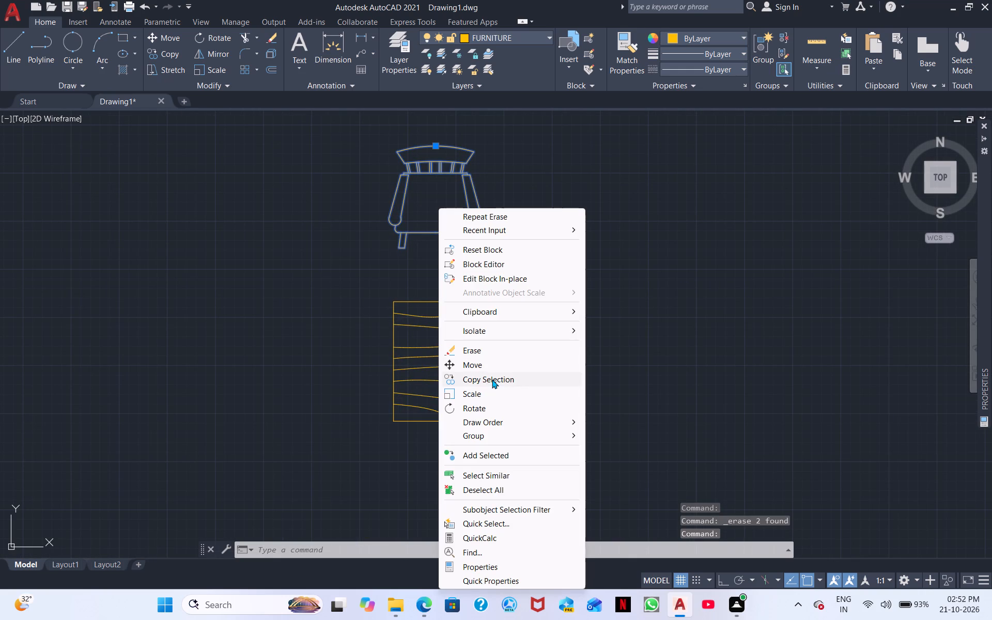
left_click(492, 378)
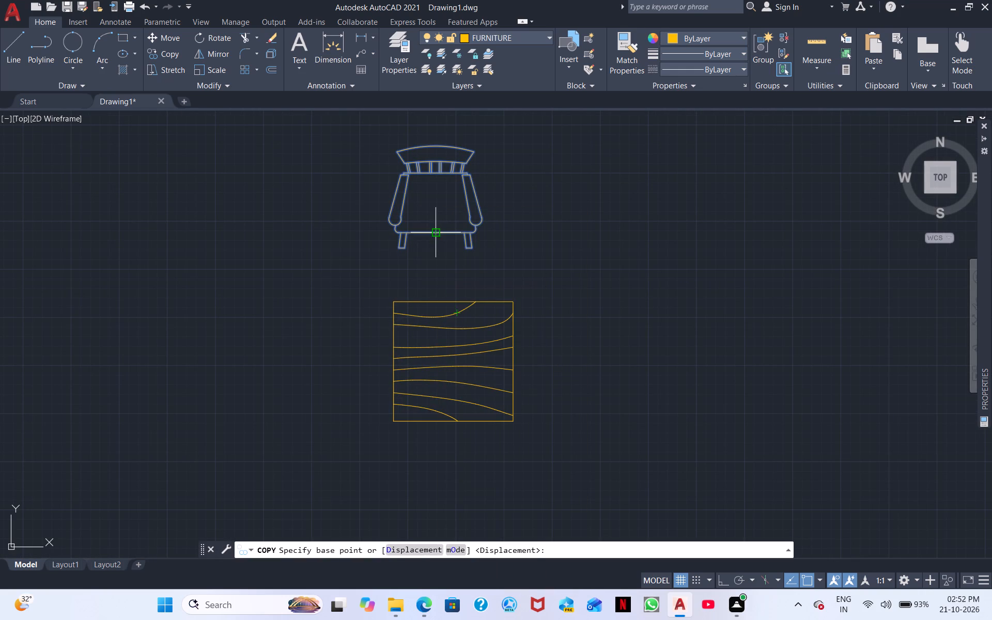
left_click(437, 230)
left_click(595, 401)
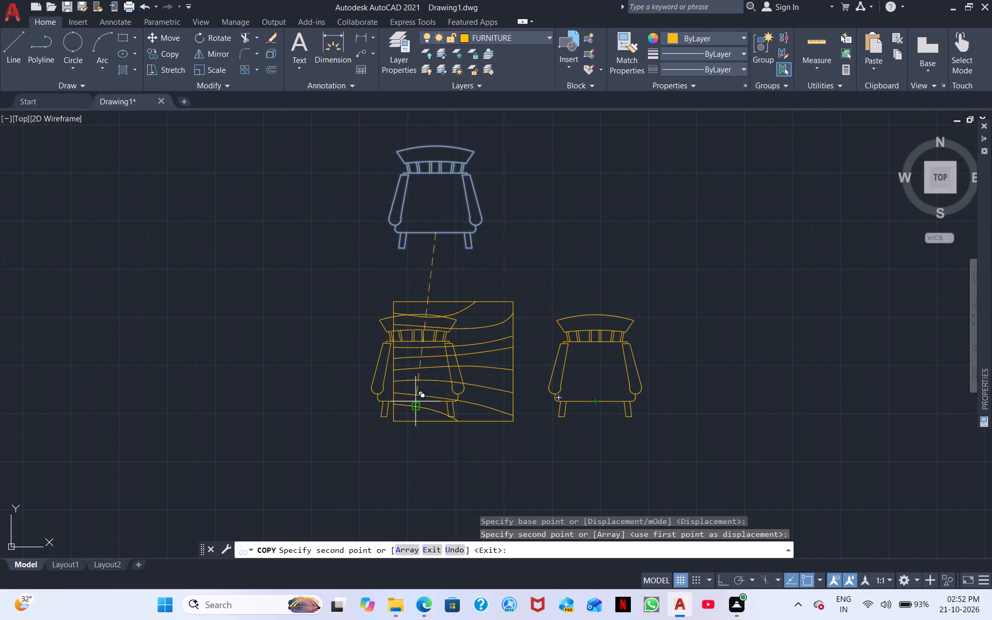
left_click(328, 401)
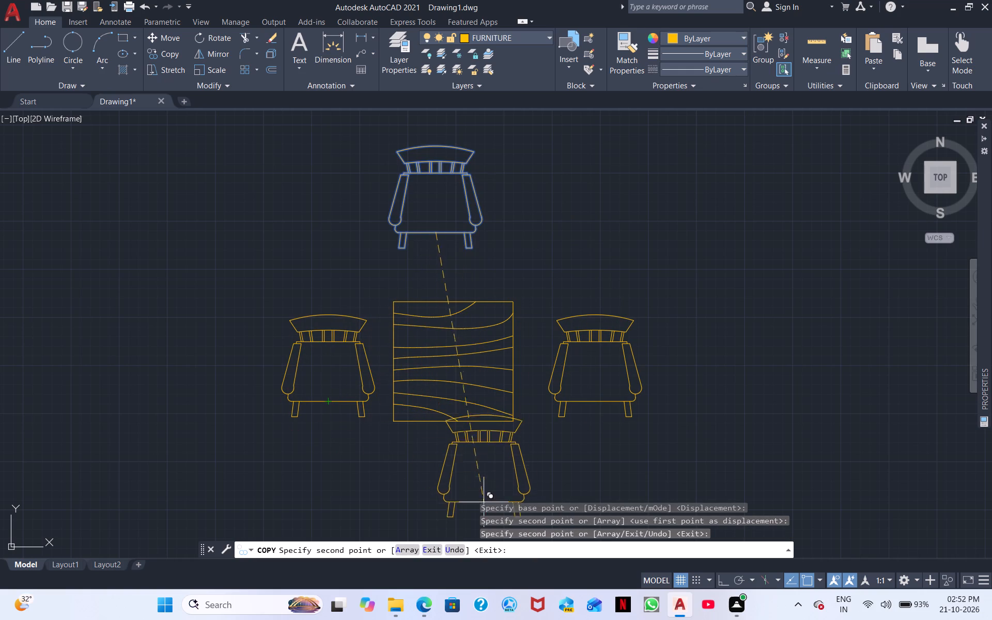
double_click(461, 519)
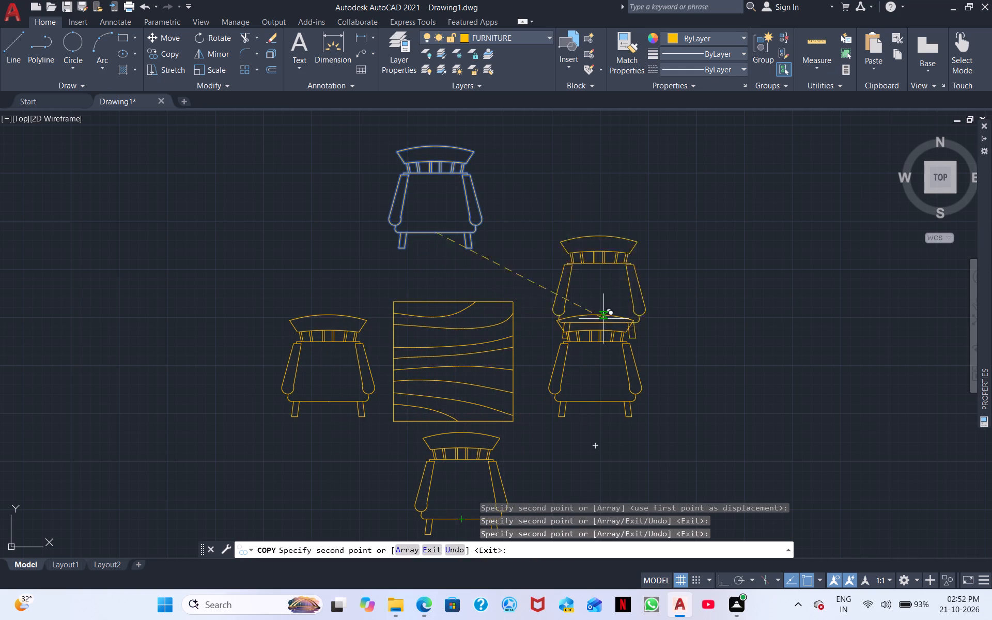
right_click(762, 154)
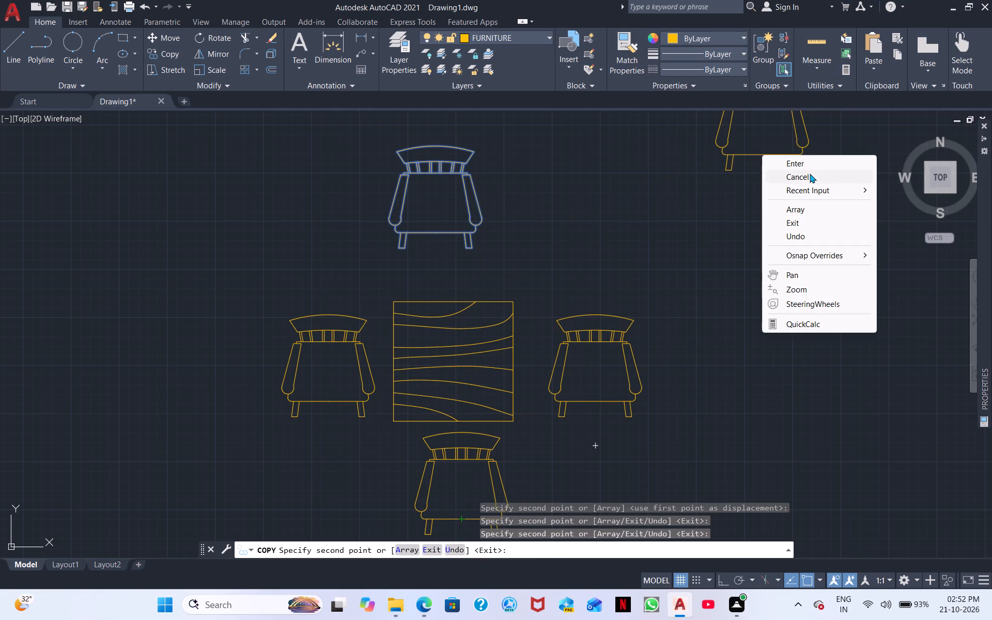
left_click(810, 174)
With Ortho on, rotate the east armchair 270° about its front leg so that it faces the table.
left_click(632, 400)
right_click(559, 374)
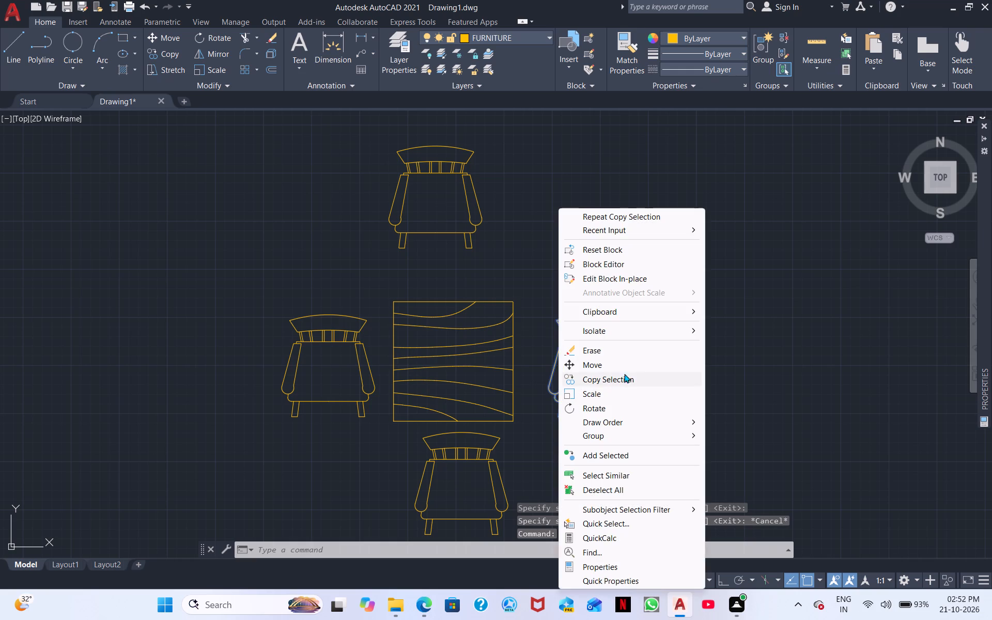
left_click(609, 408)
left_click(723, 573)
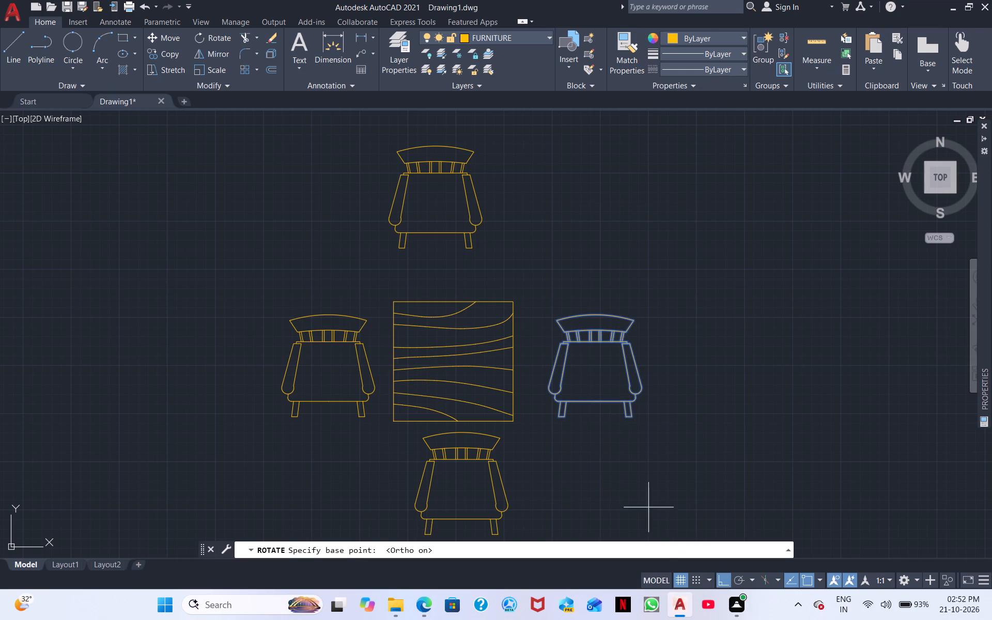
left_click(632, 418)
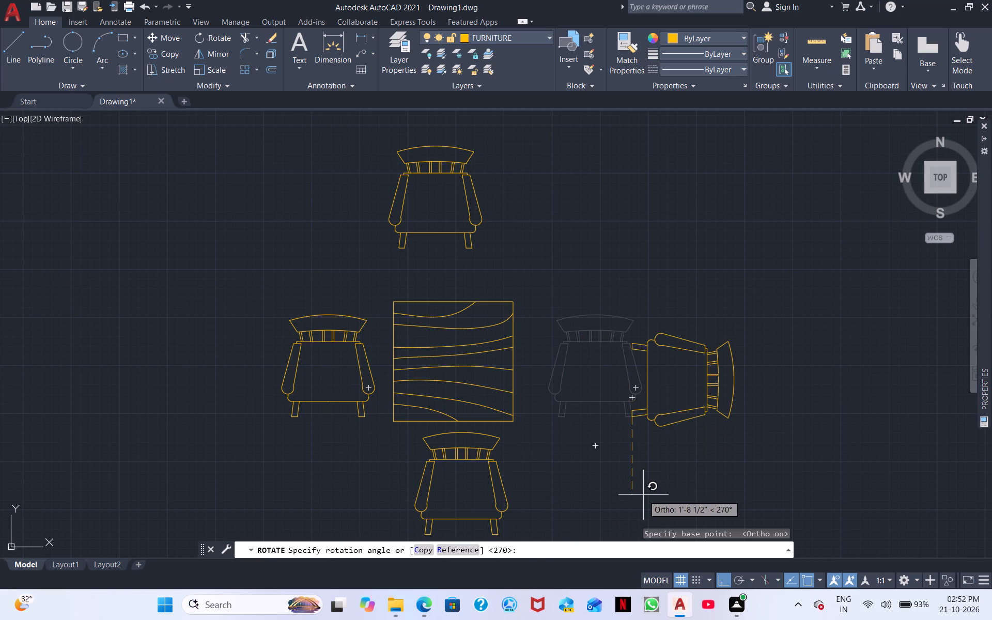
left_click(643, 495)
Rotate the west armchair 90° about its front leg so that it faces the table.
middle_click_drag(499, 465, 628, 432)
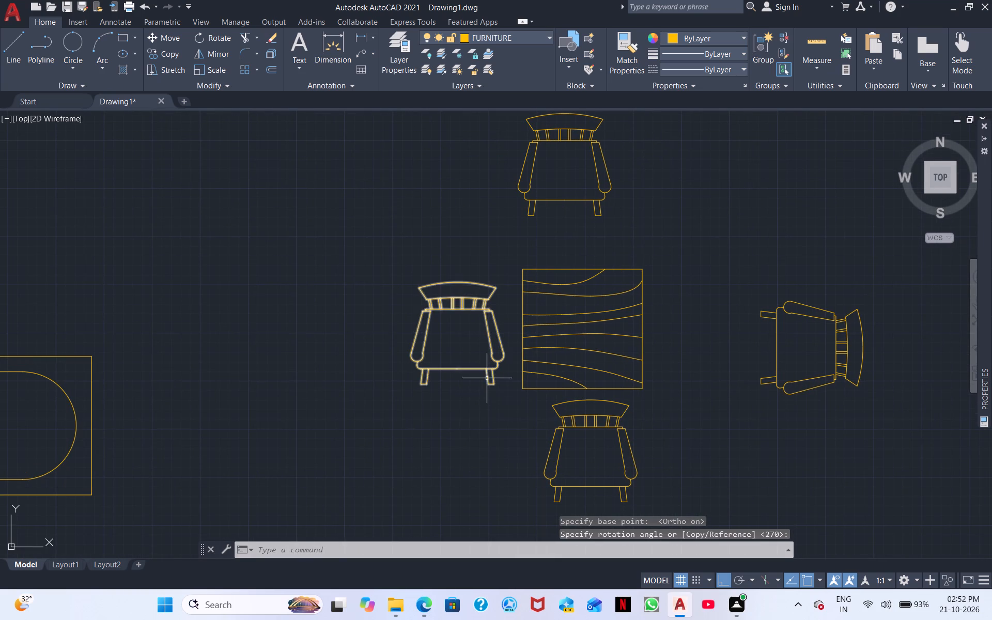
left_click(489, 378)
right_click(489, 381)
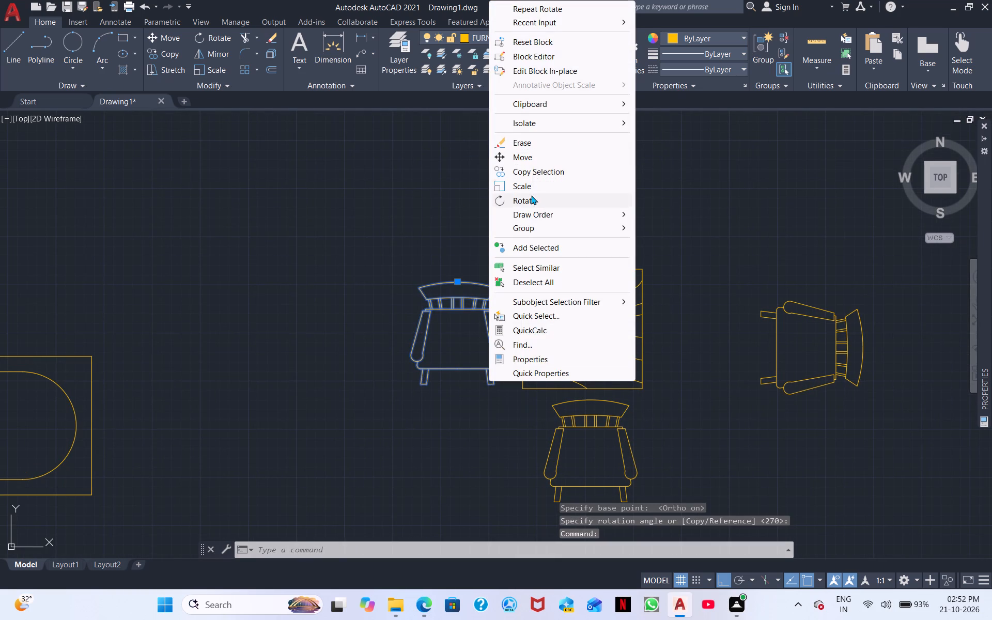
left_click(531, 195)
left_click(426, 388)
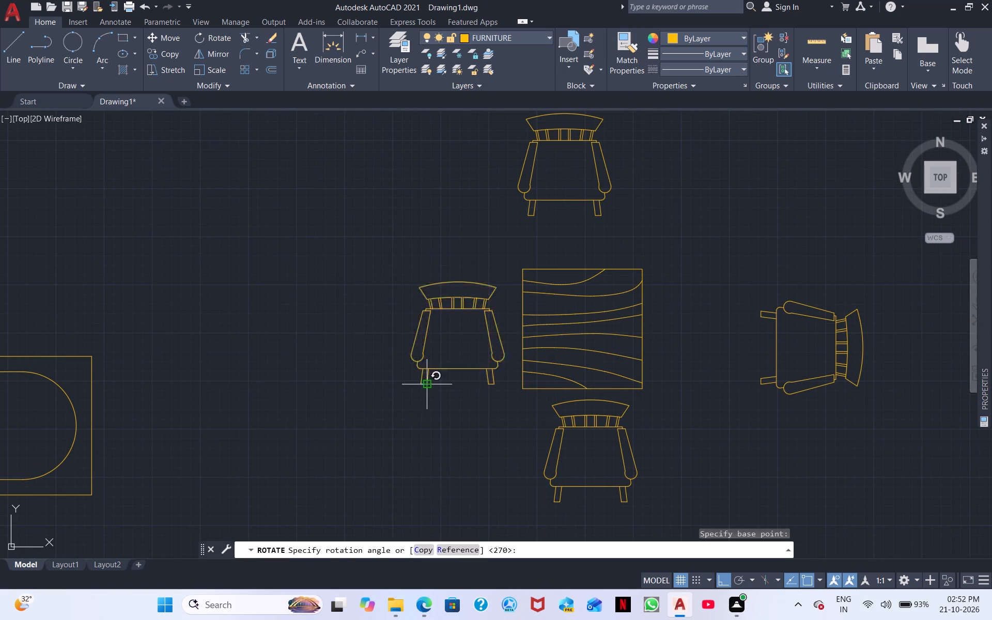
left_click(447, 175)
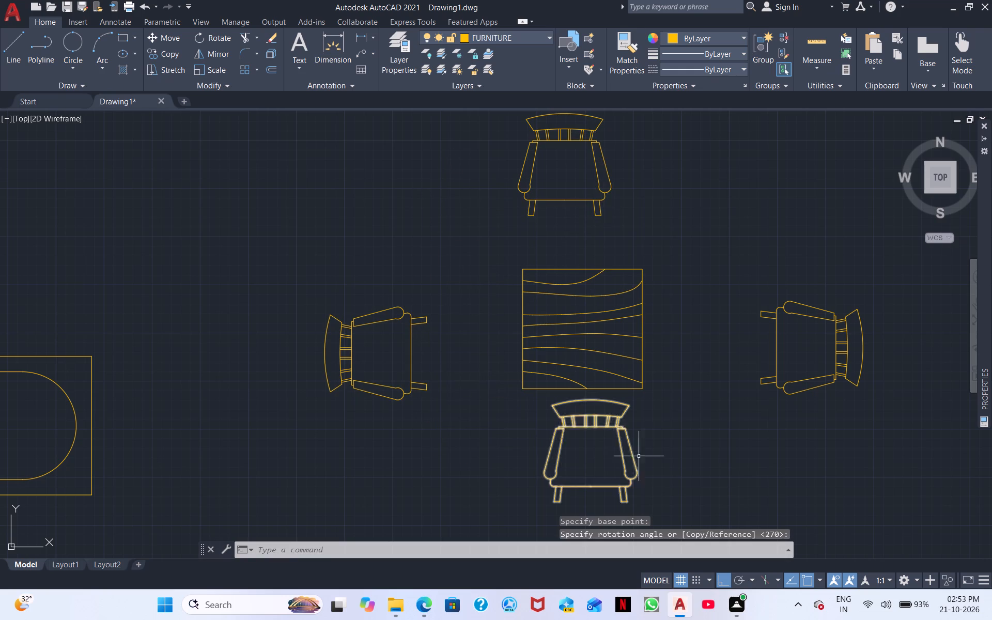
Rotate the south armchair 180° about its front leg so that it faces the table.
middle_click_drag(650, 431, 567, 297)
left_click(528, 399)
left_click(463, 338)
right_click(461, 348)
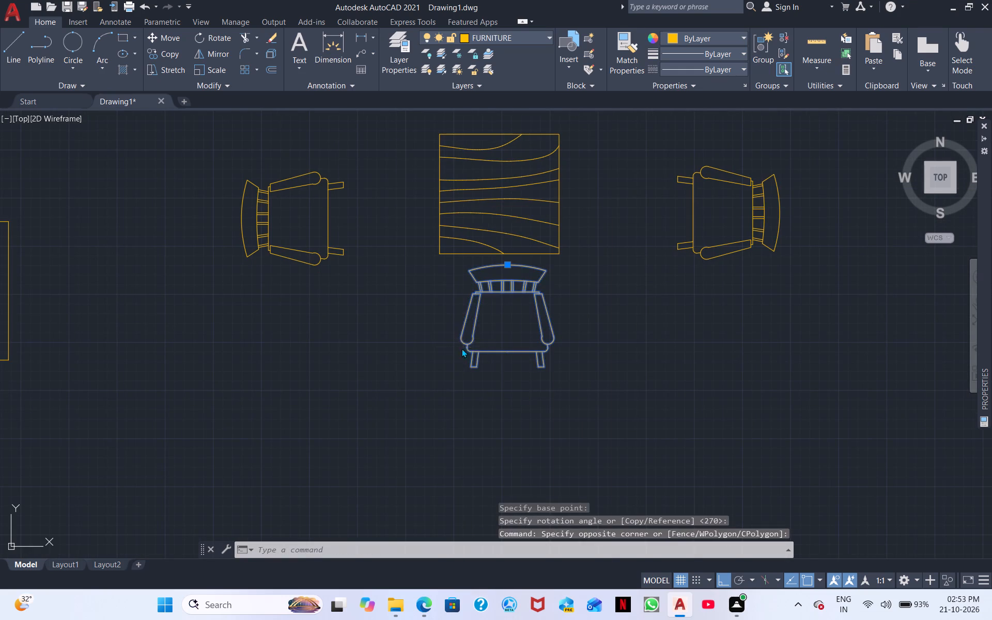
left_click(504, 406)
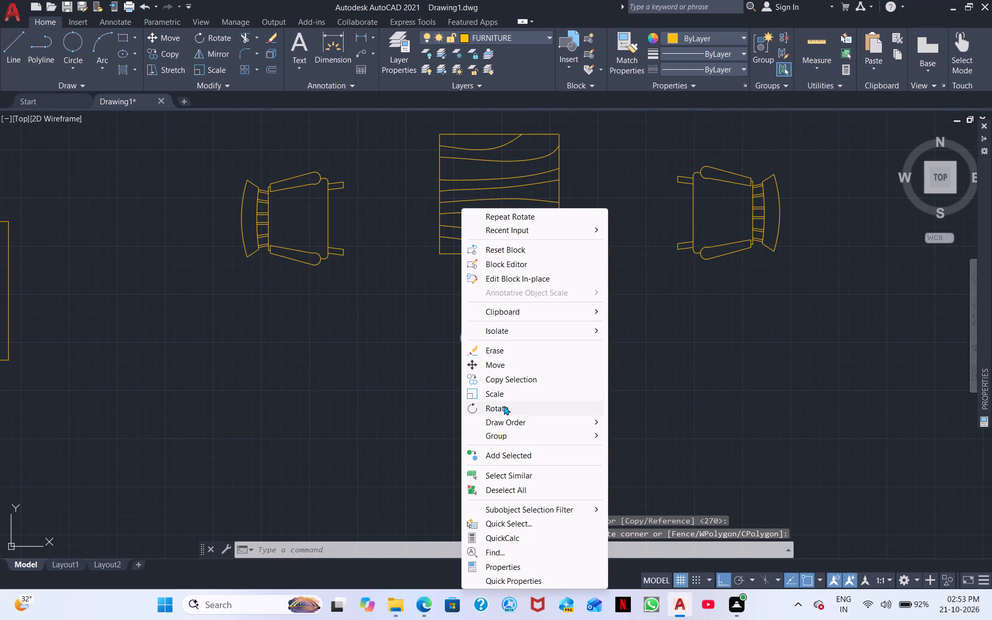
left_click(476, 367)
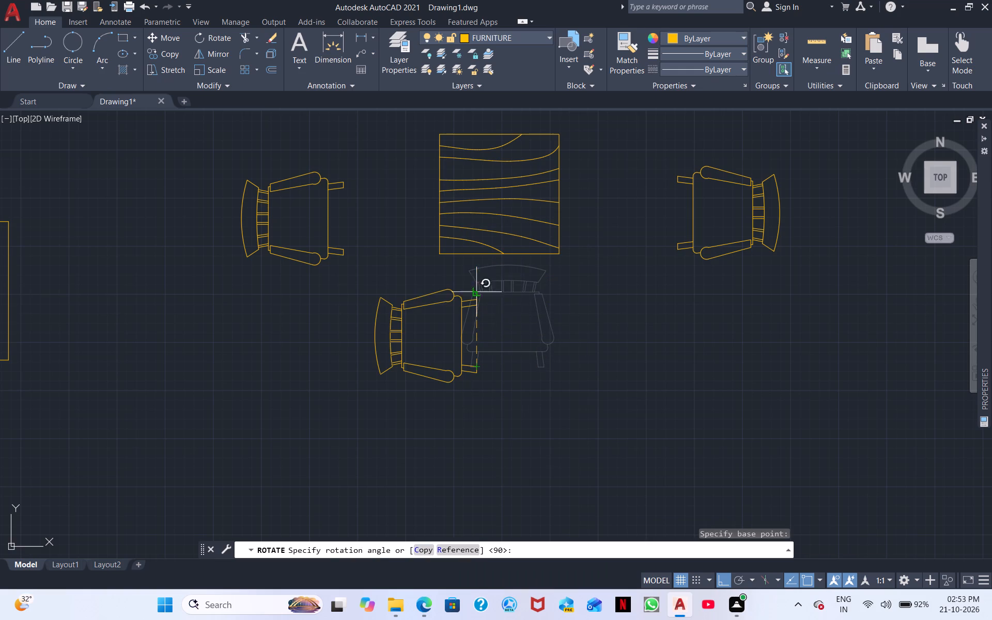
left_click(200, 332)
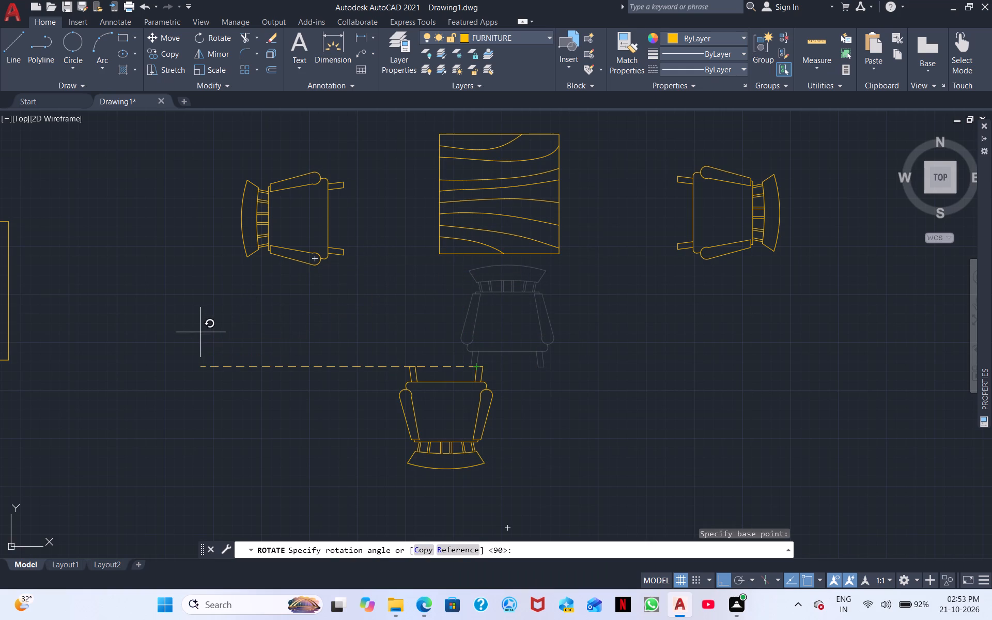
Move the south armchair by its front edge midpoint to just below the table's south edge, with Ortho off.
middle_click_drag(446, 405, 653, 462)
middle_click_drag(668, 447, 625, 444)
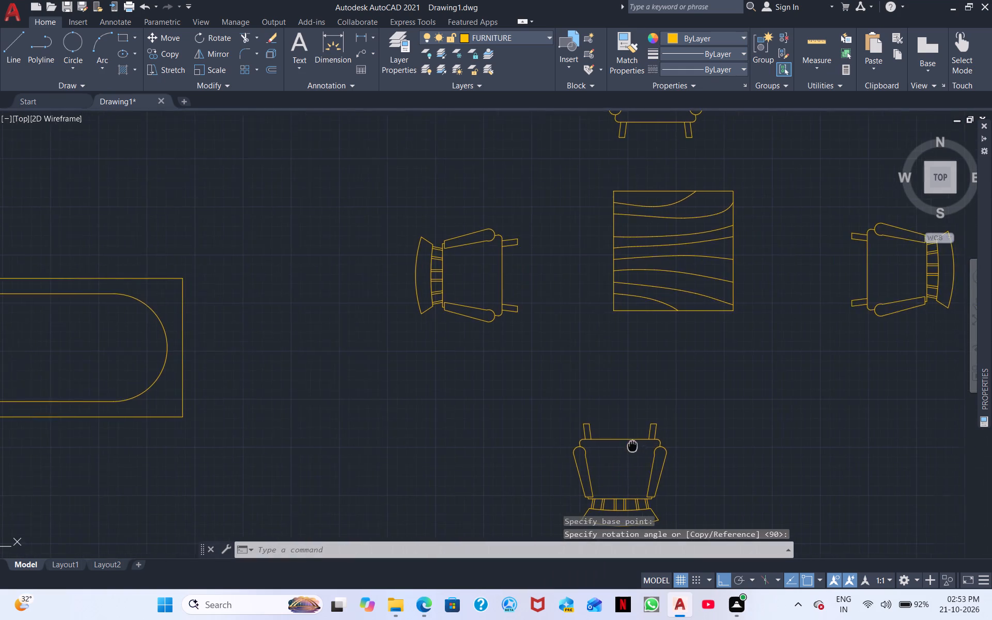
middle_click_drag(625, 444, 525, 399)
left_click_drag(555, 427, 543, 422)
left_click(473, 389)
right_click(473, 389)
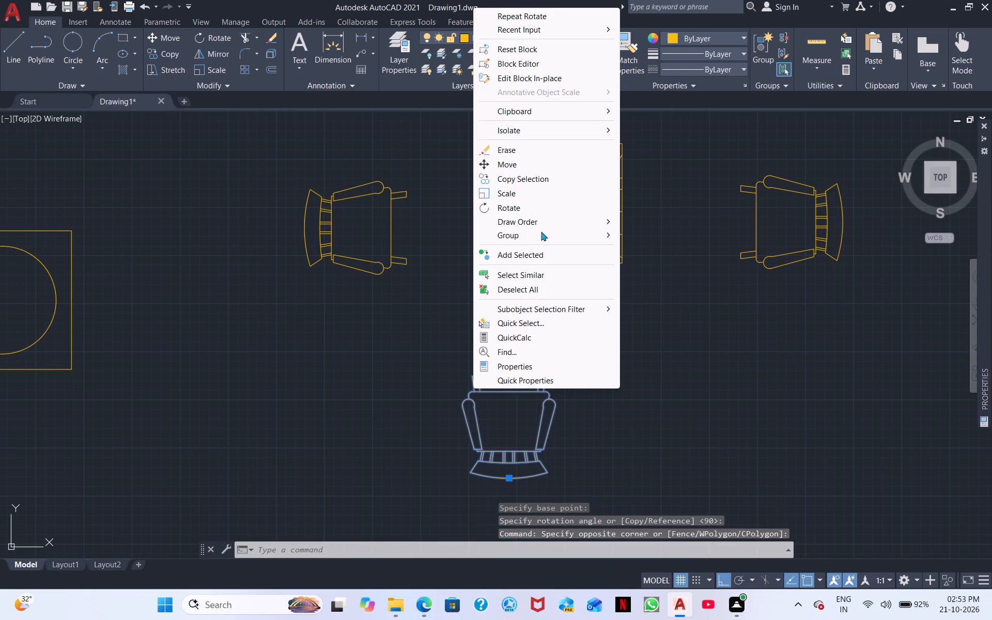
left_click(541, 164)
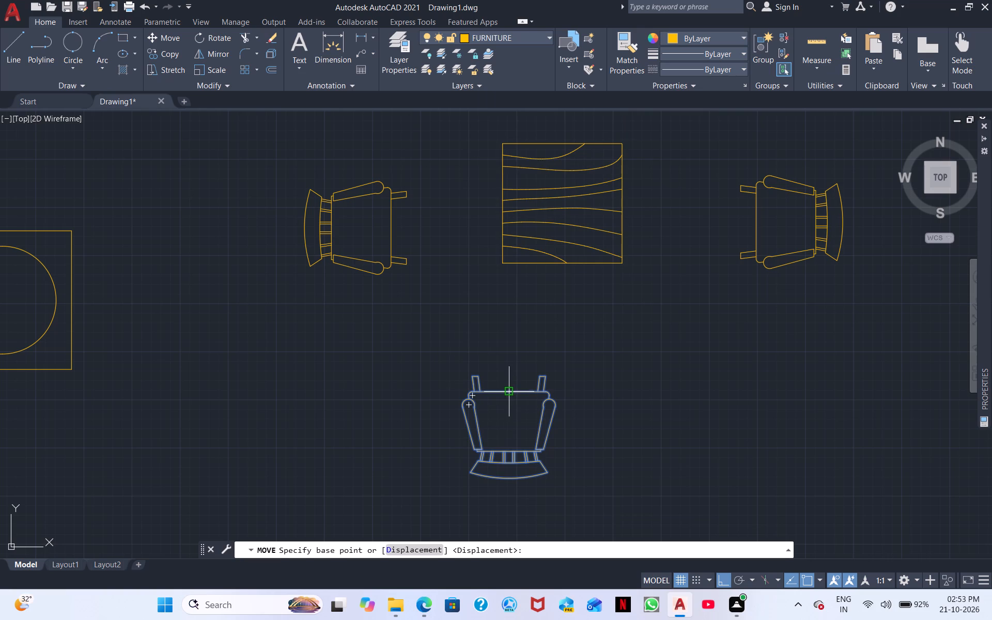
left_click(507, 388)
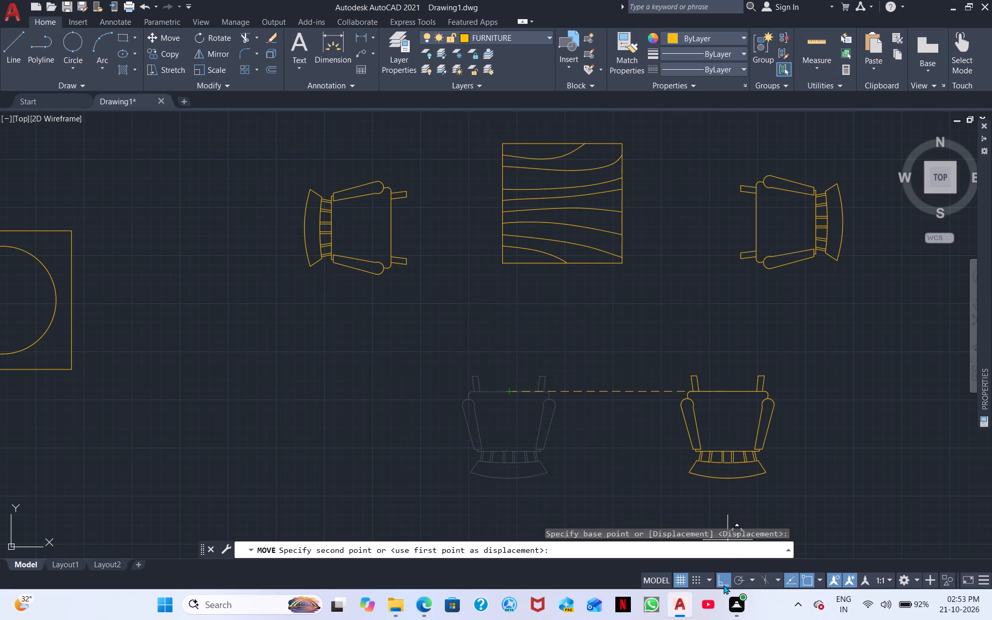
left_click(723, 585)
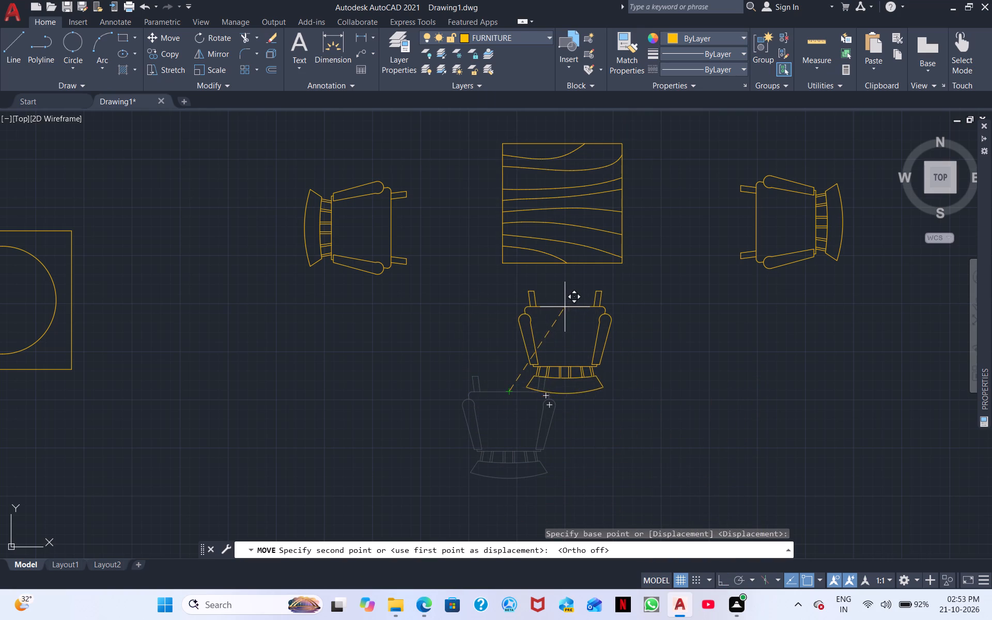
left_click(567, 299)
Move the west armchair by its front edge midpoint close to the table's west edge.
left_click(392, 232)
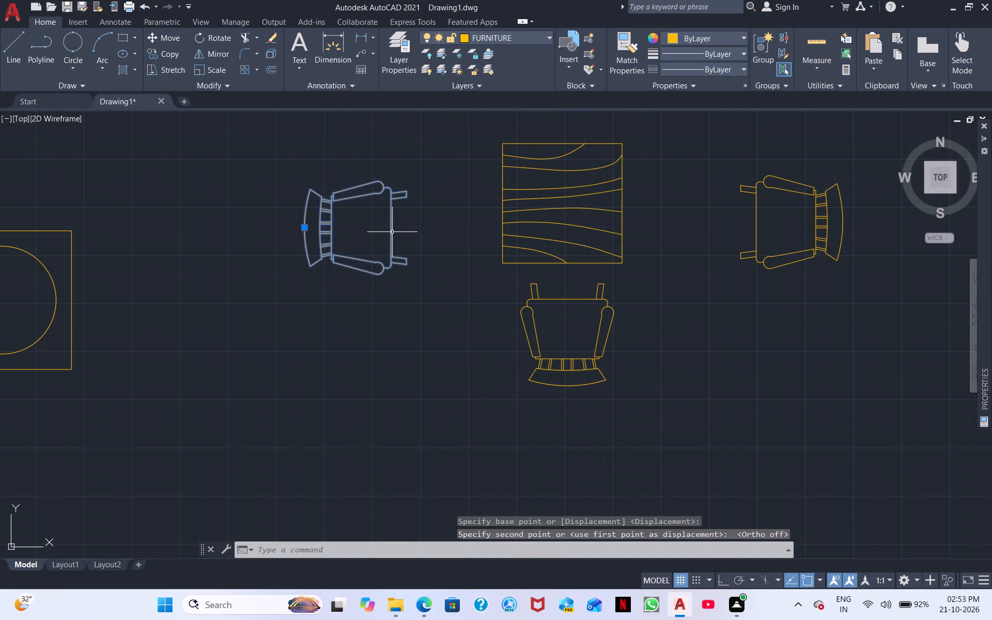
right_click(392, 232)
left_click(447, 368)
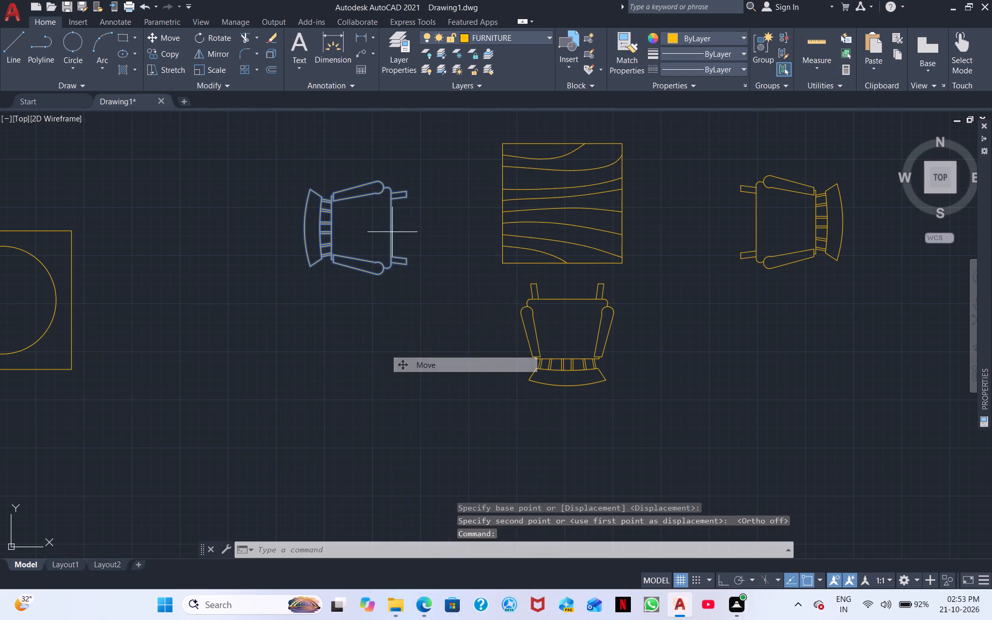
left_click(386, 226)
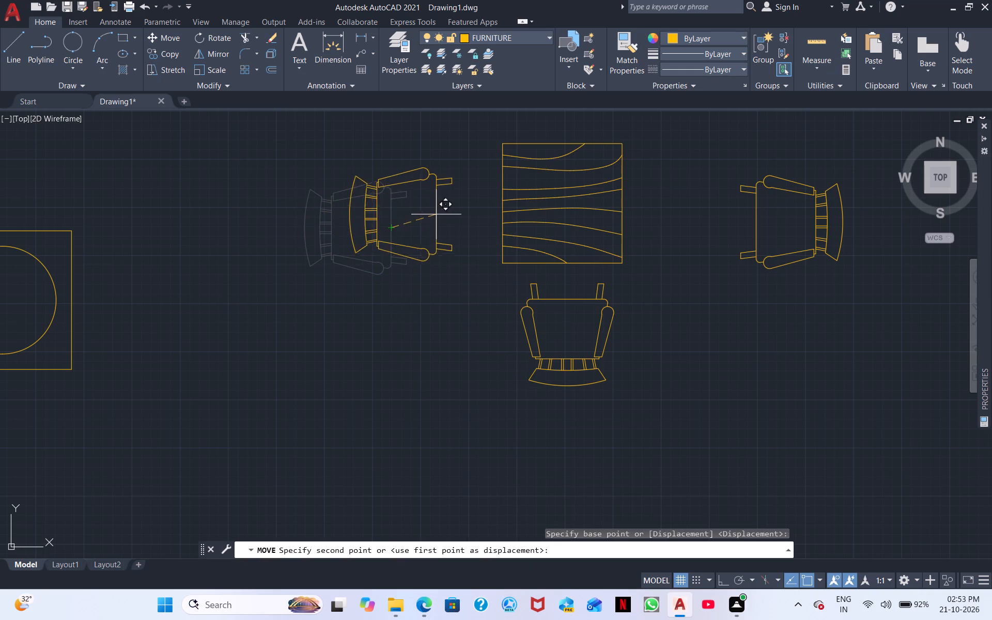
left_click(475, 204)
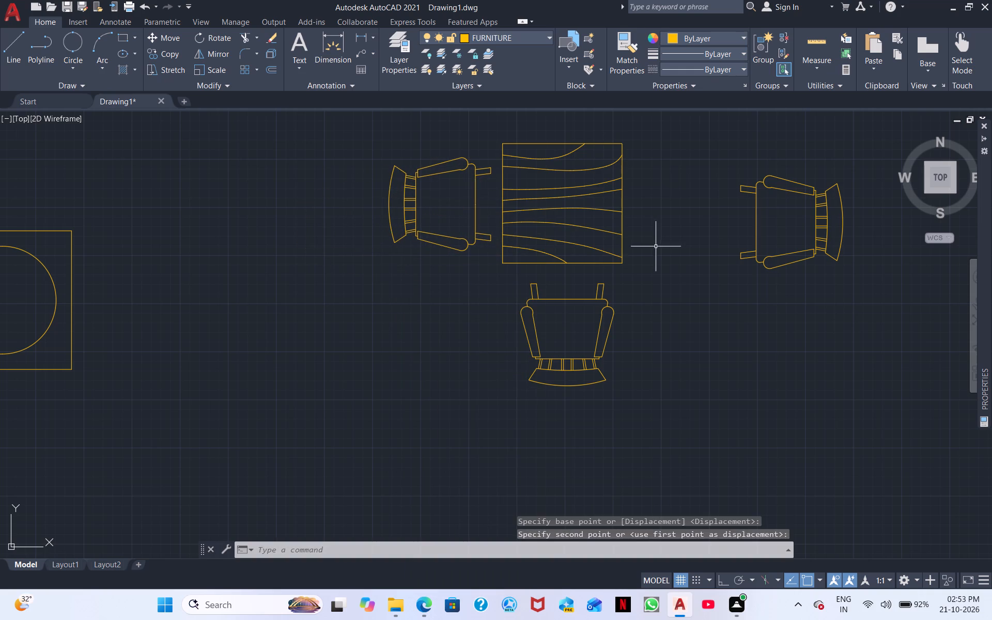
Shift the south armchair slightly northwest, closer to the table's south edge.
middle_click_drag(652, 253, 508, 308)
left_click(492, 415)
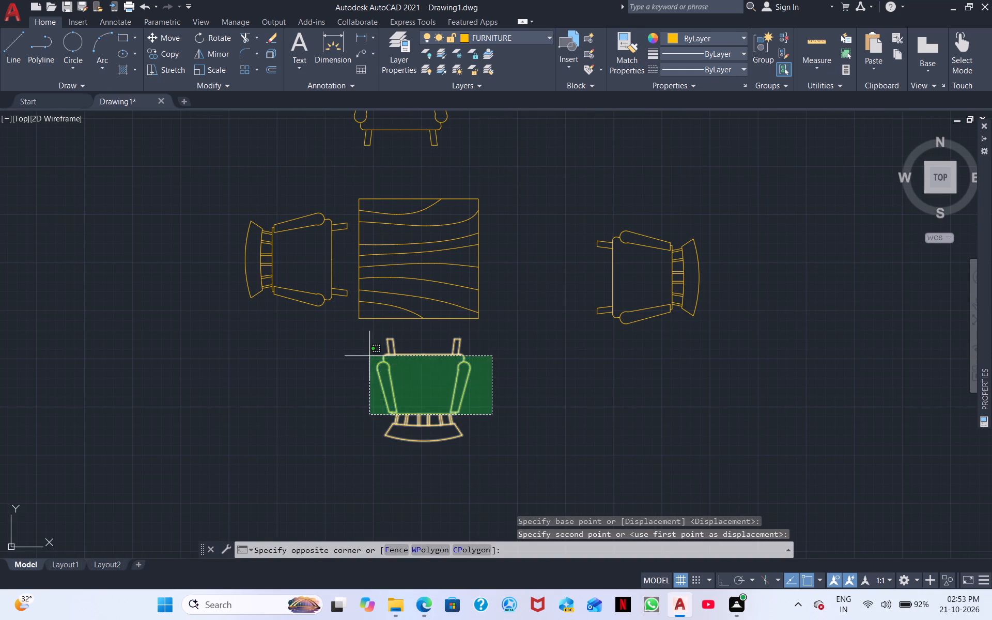
left_click(369, 356)
right_click(369, 356)
left_click(426, 368)
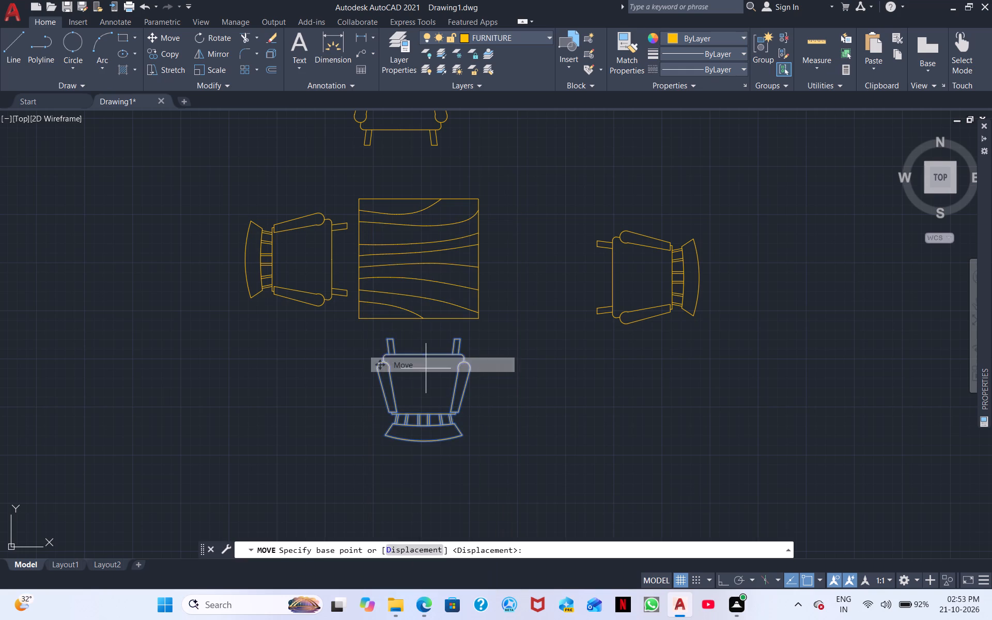
left_click(425, 355)
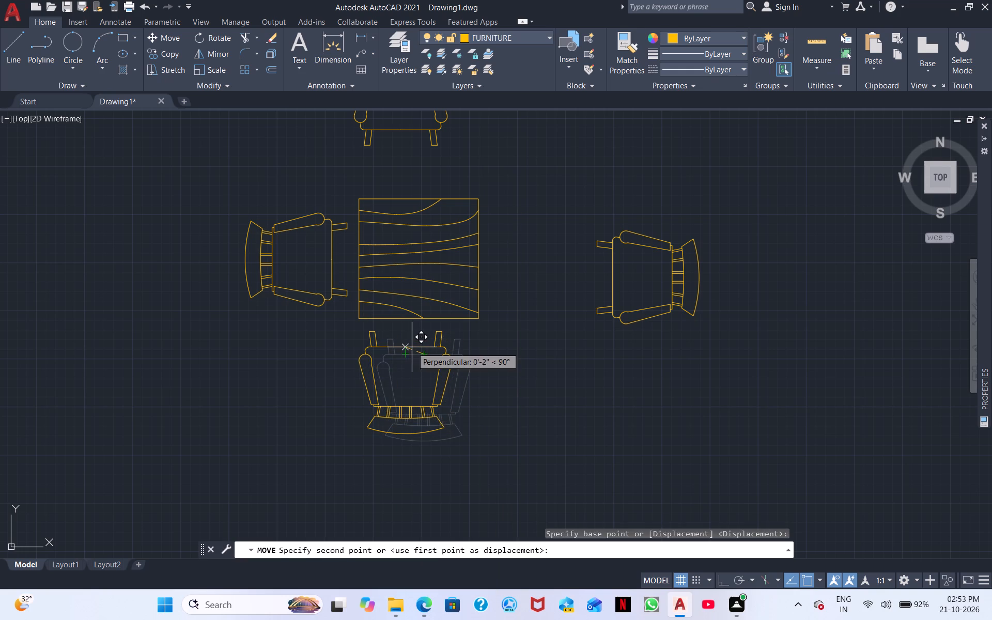
left_click(414, 347)
scroll(414, 346, "down", 1)
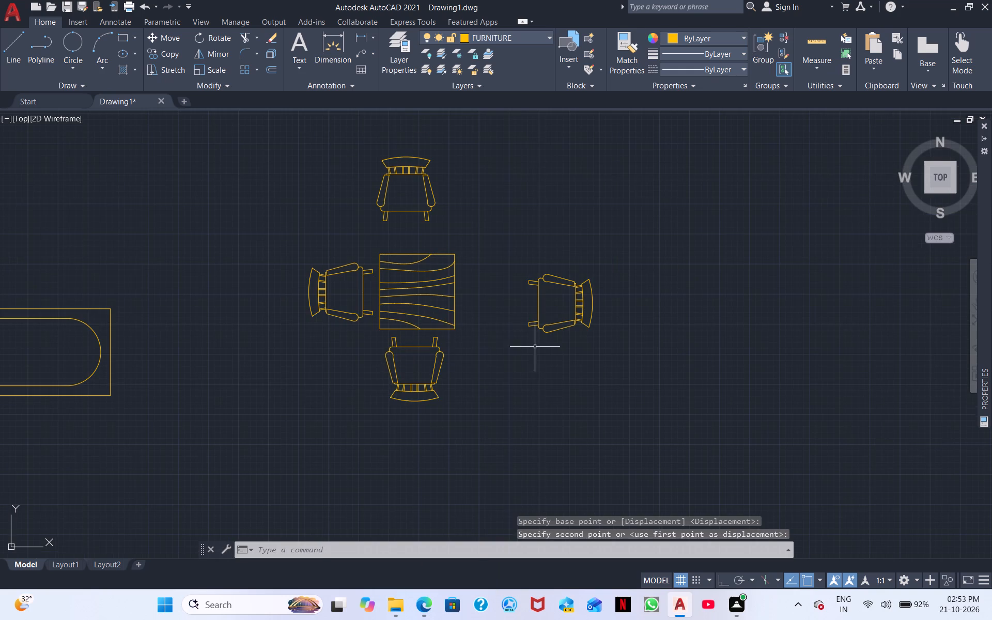
Move the east armchair by its front edge midpoint close to the table's east edge.
middle_click_drag(537, 347, 460, 378)
left_click_drag(499, 360, 487, 340)
left_click(462, 303)
right_click(462, 303)
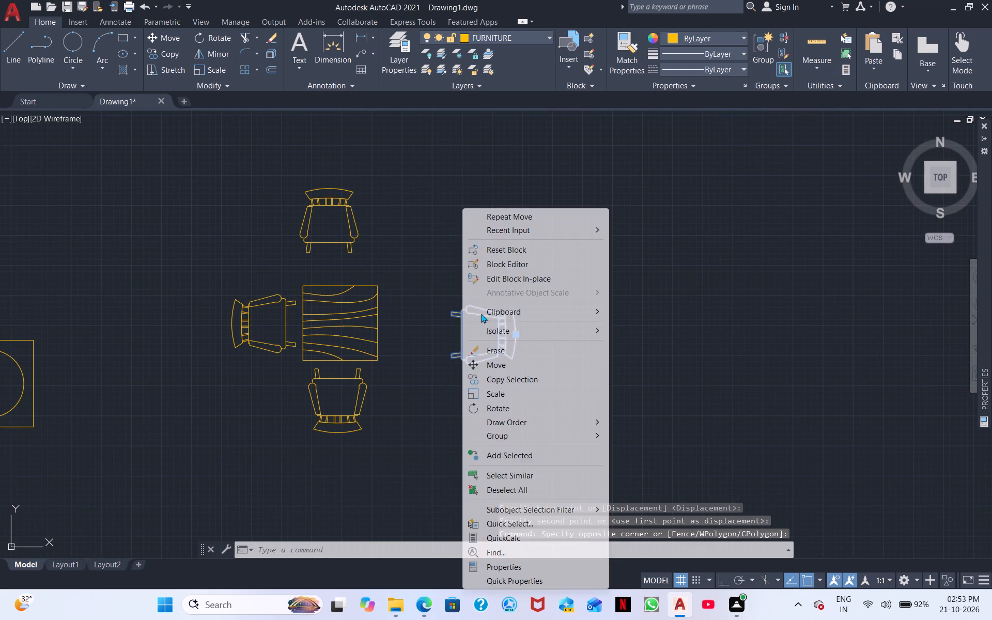
left_click(510, 361)
left_click(459, 331)
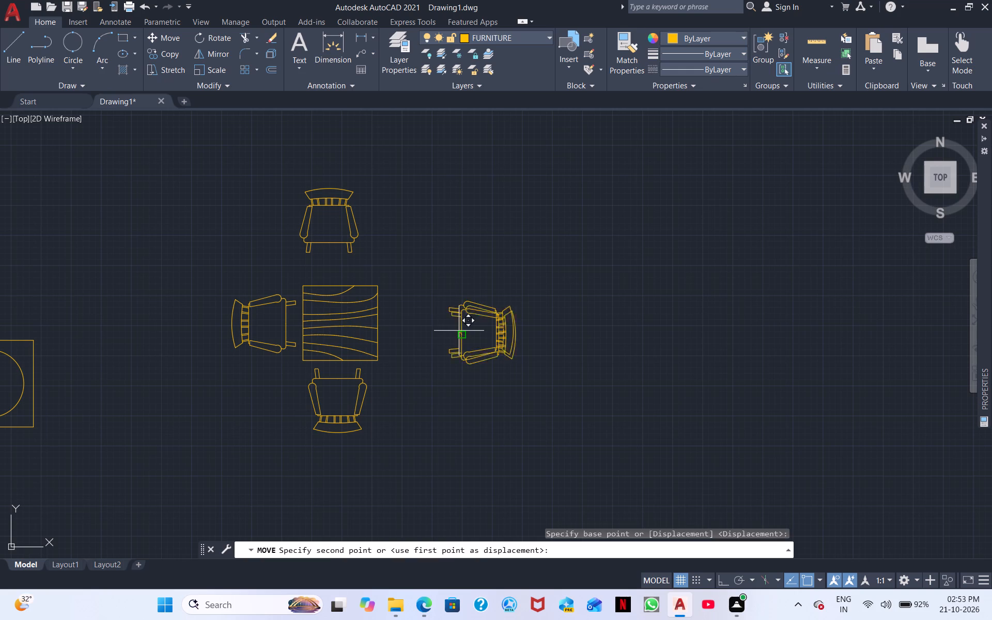
left_click(397, 323)
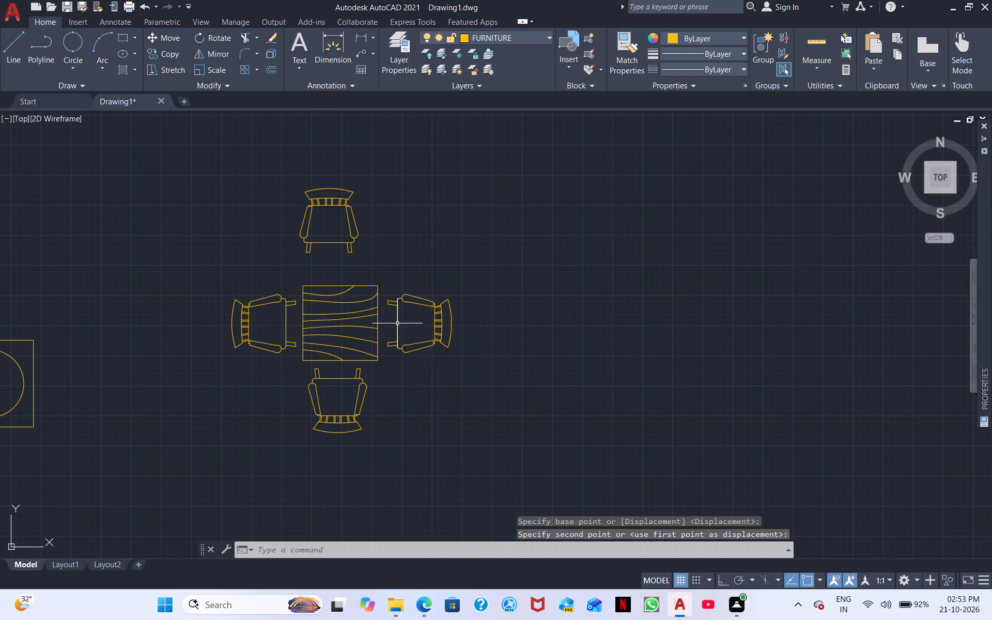
Move the north armchair by its front edge midpoint to just above the table's north edge.
scroll(410, 273, "down", 1)
middle_click_drag(410, 273, 553, 380)
left_click(528, 365)
left_click(461, 311)
right_click(461, 311)
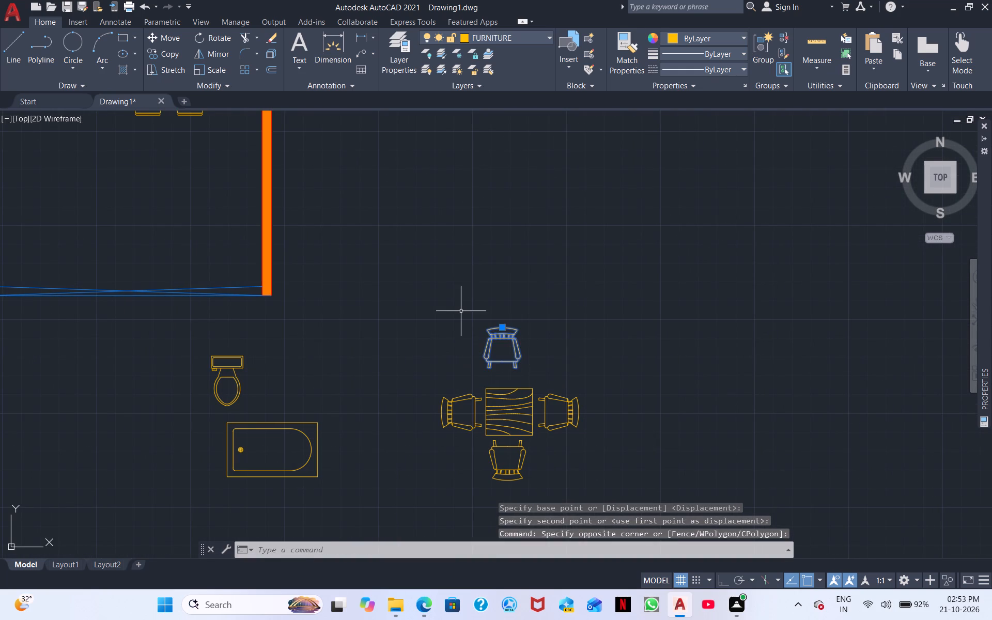
left_click(507, 366)
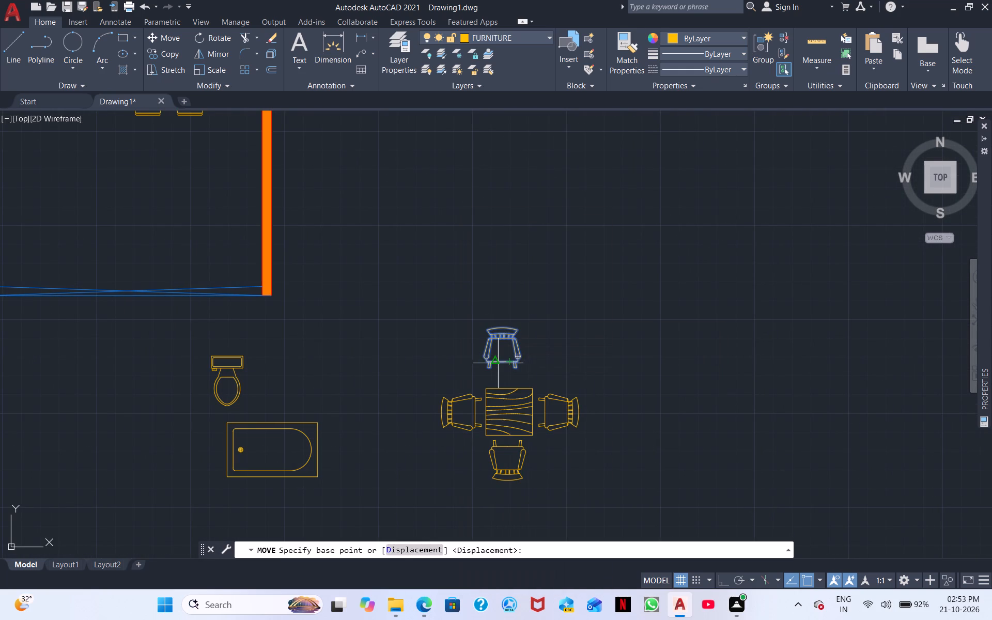
left_click(502, 362)
scroll(515, 377, "up", 1)
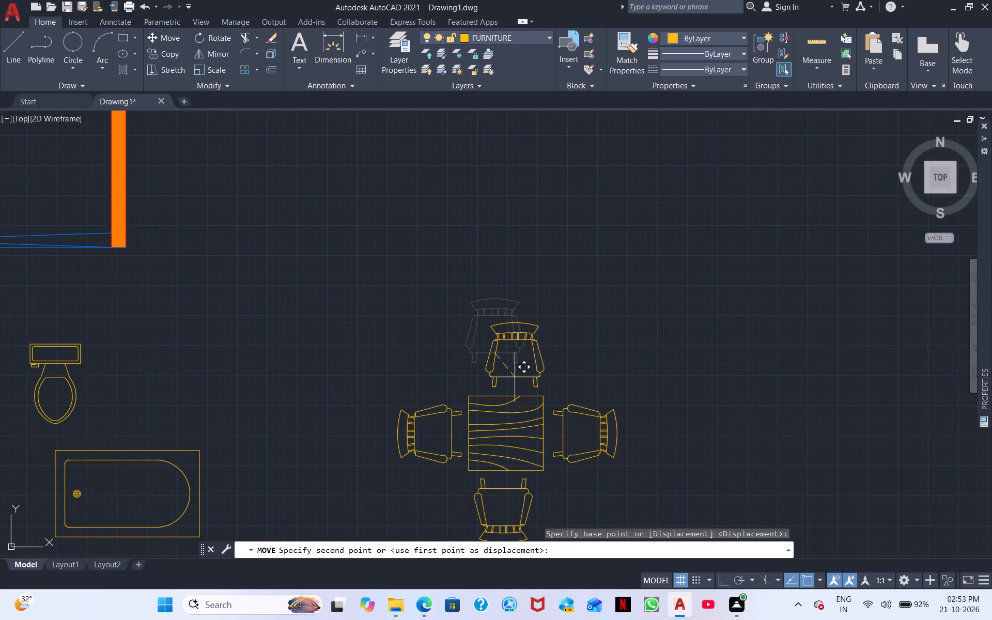
scroll(515, 375, "up", 2)
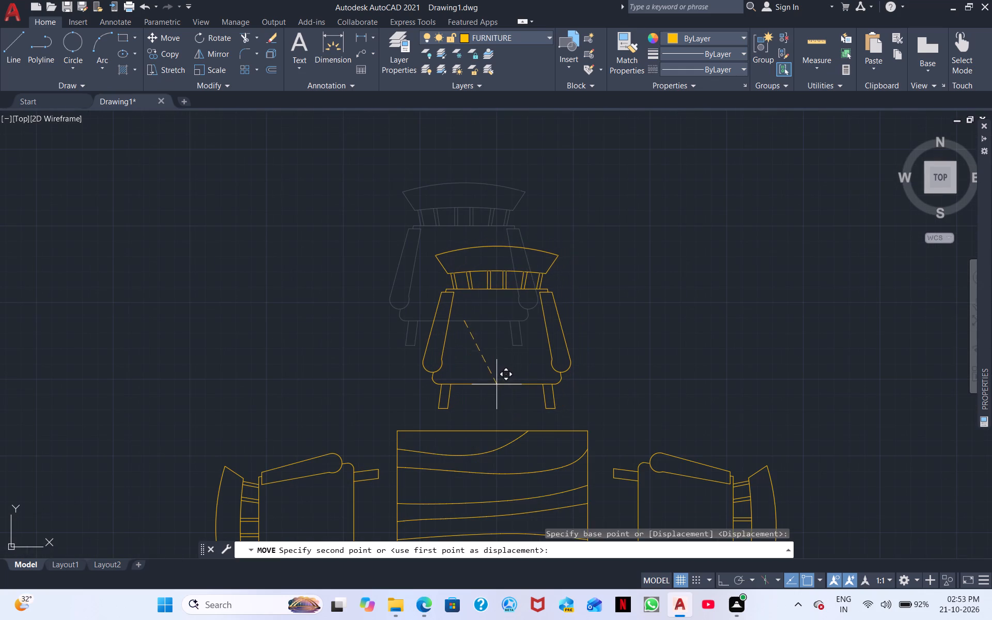
left_click(497, 384)
Rotate the toilet outside the house 90° counterclockwise about its tank's upper-left corner, with Ortho on.
scroll(497, 381, "down", 1)
middle_click_drag(529, 385, 506, 313)
scroll(495, 340, "down", 1)
middle_click_drag(557, 448, 558, 418)
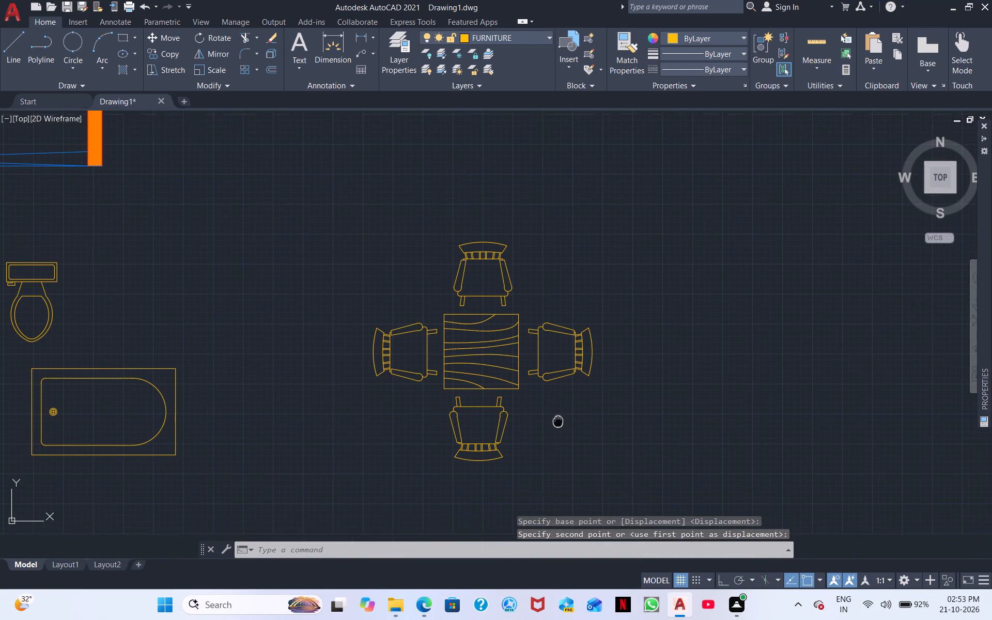
middle_click_drag(558, 418, 557, 400)
middle_click_drag(504, 416, 582, 372)
scroll(447, 395, "down", 1)
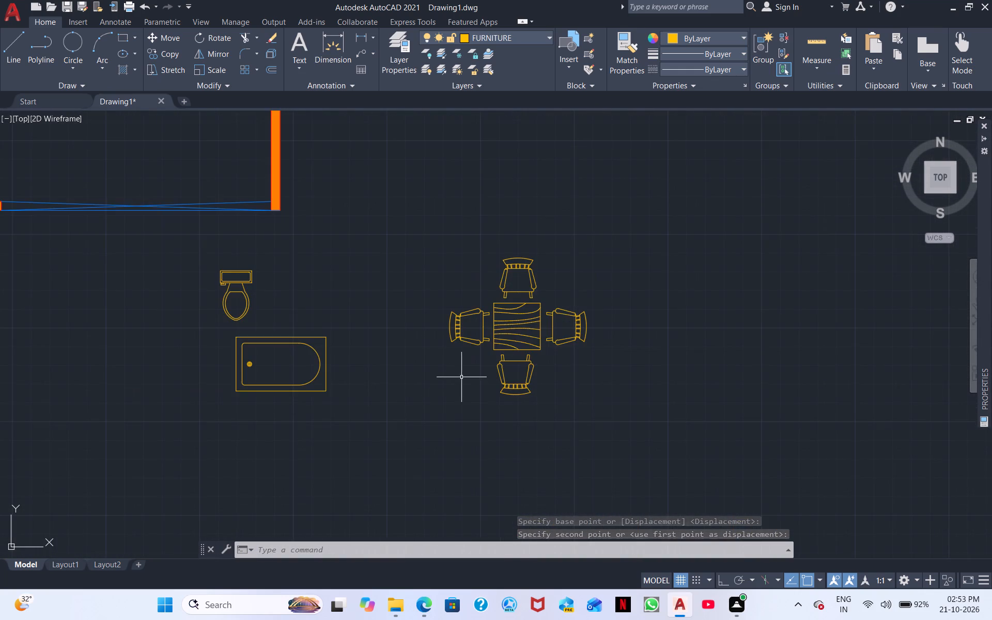
scroll(462, 380, "down", 2)
middle_click_drag(425, 401, 559, 417)
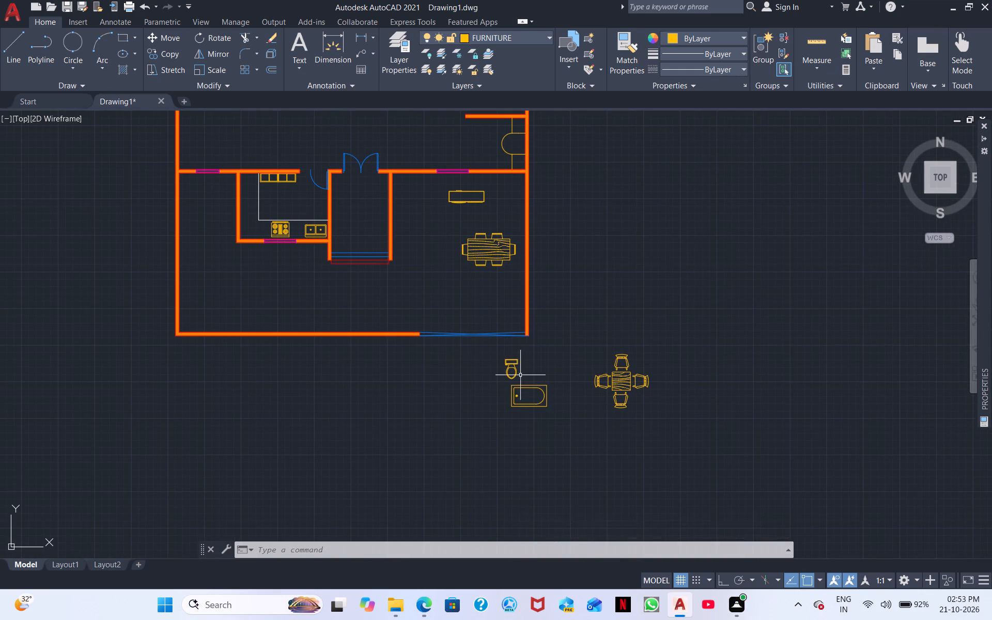
left_click(524, 373)
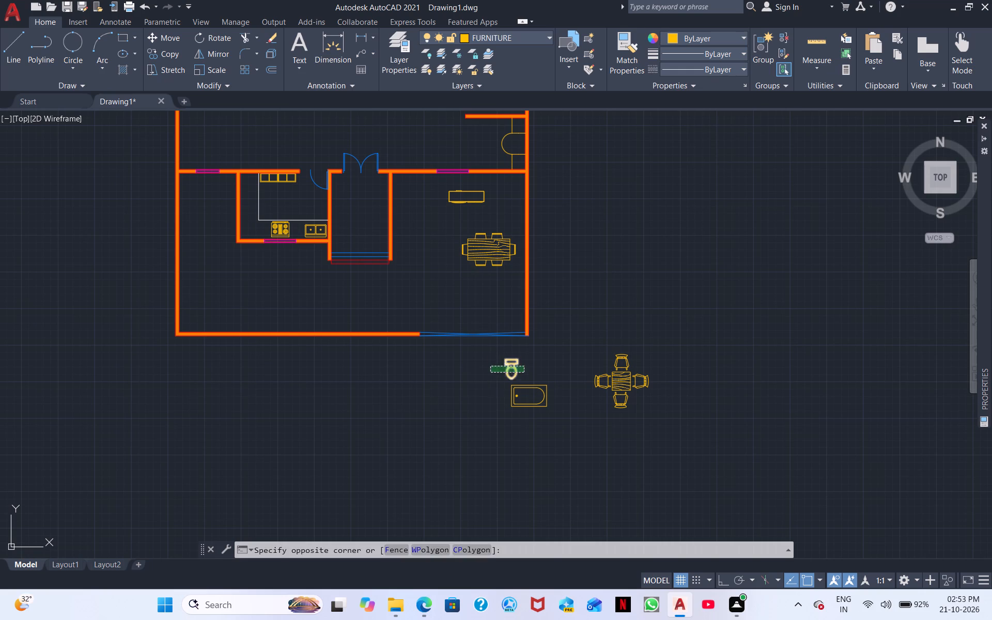
left_click(490, 366)
right_click(488, 367)
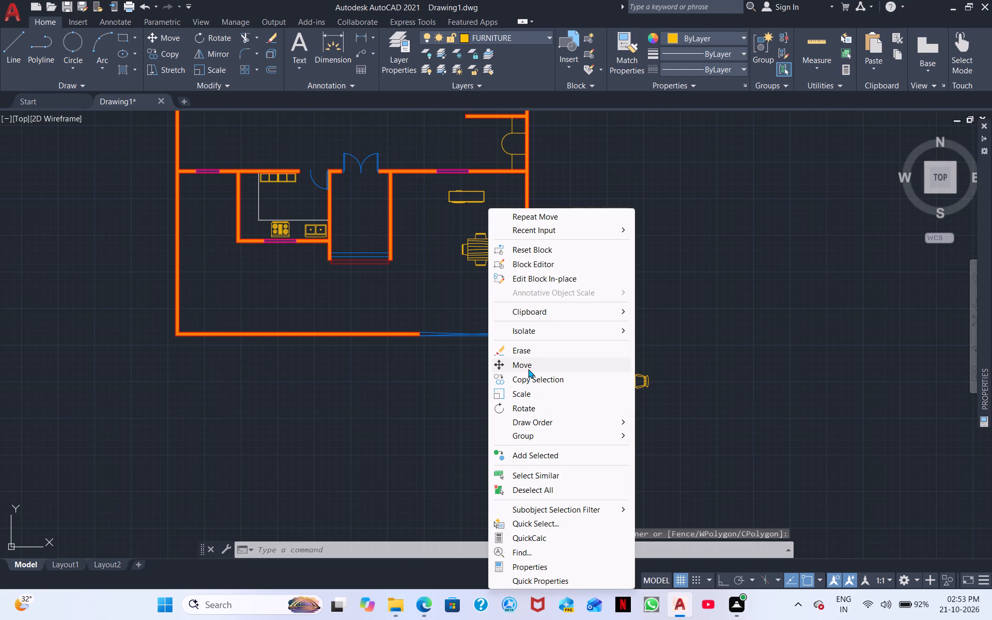
left_click(524, 406)
left_click(728, 581)
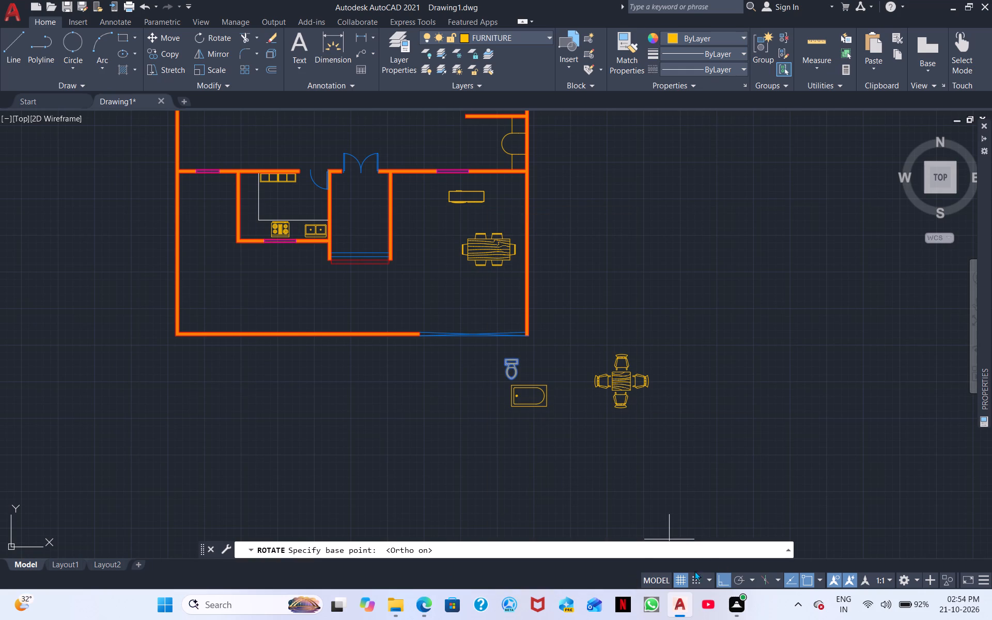
scroll(507, 359, "up", 3)
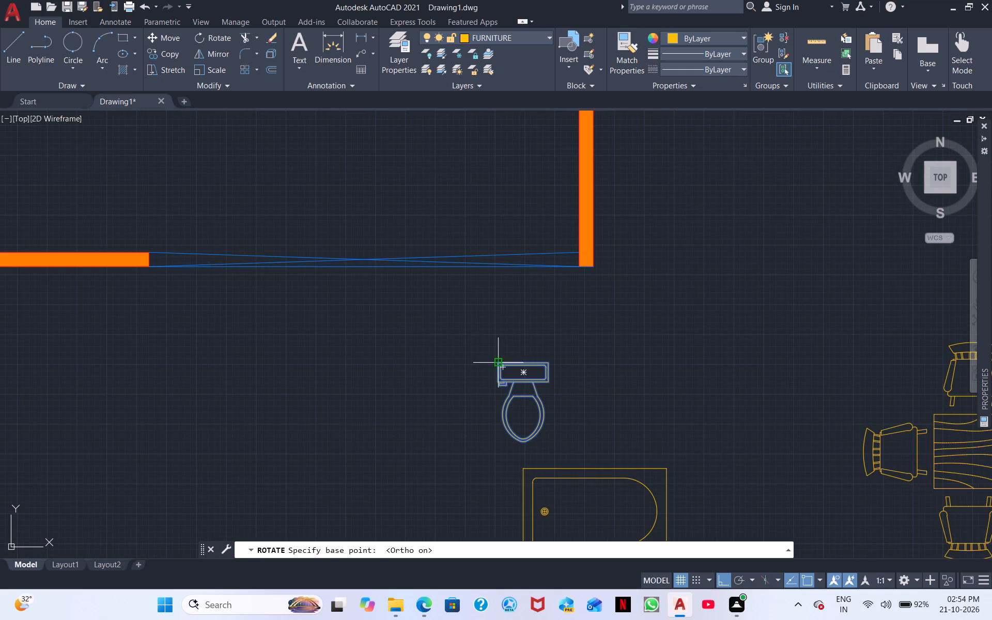
left_click(495, 365)
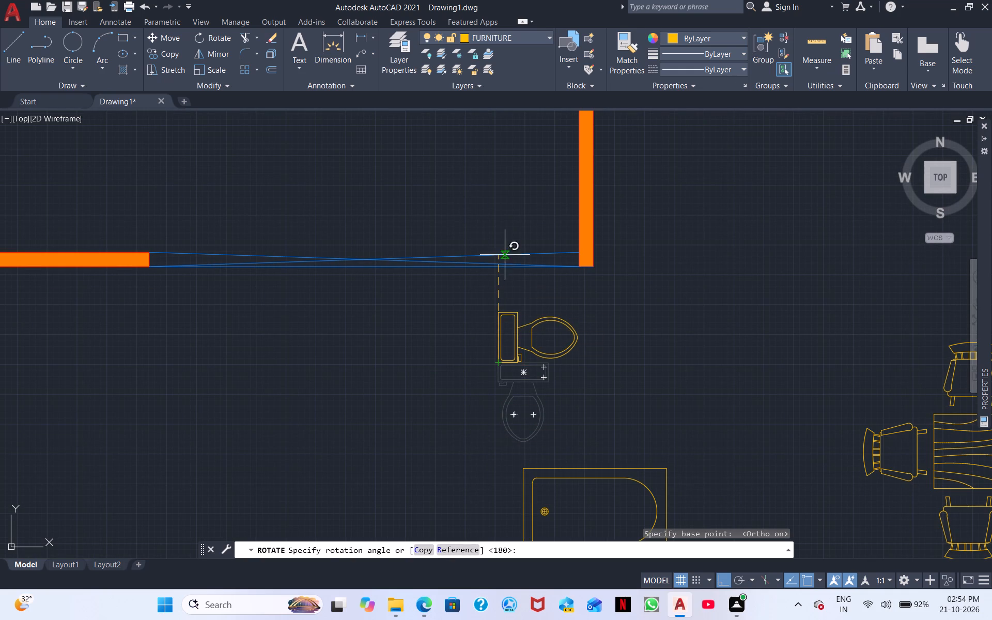
left_click(506, 212)
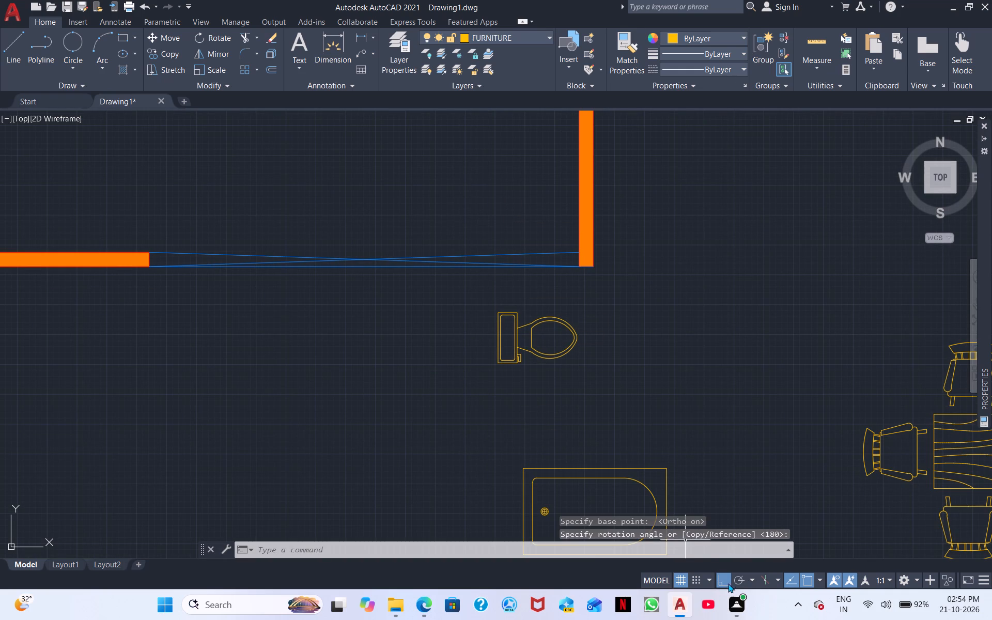
Move the rotated toilet down to just above the bathtub, with Ortho off.
left_click(730, 584)
left_click_drag(558, 384, 543, 370)
left_click(489, 333)
right_click(489, 333)
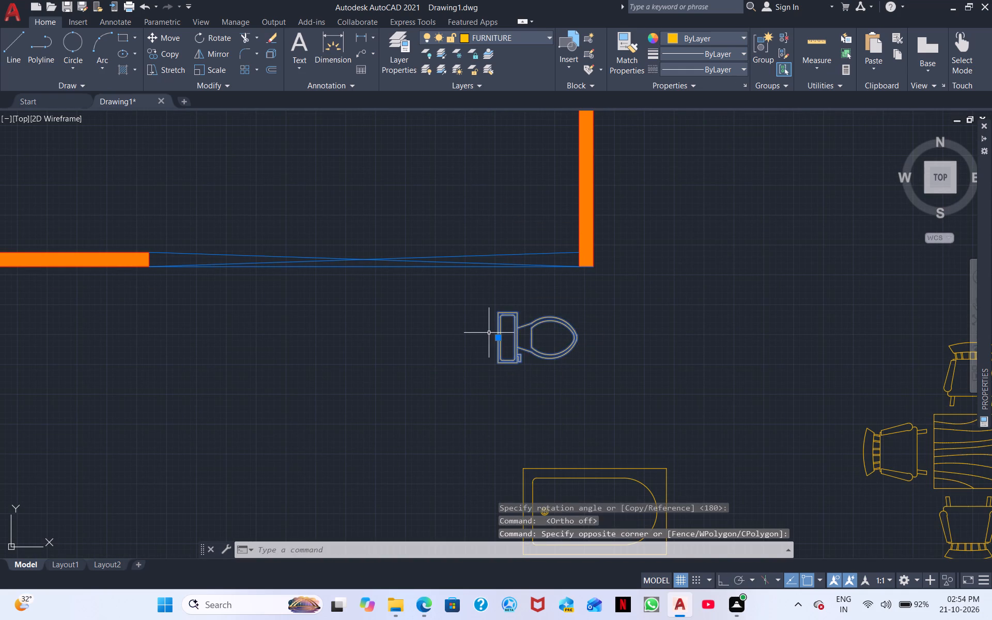
left_click(527, 361)
left_click(514, 349)
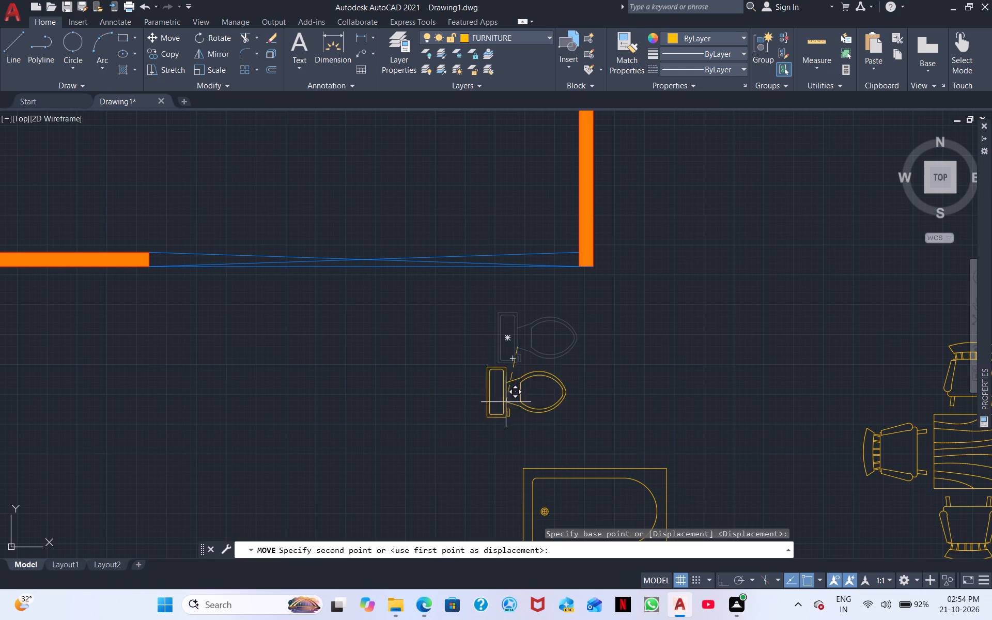
left_click(526, 421)
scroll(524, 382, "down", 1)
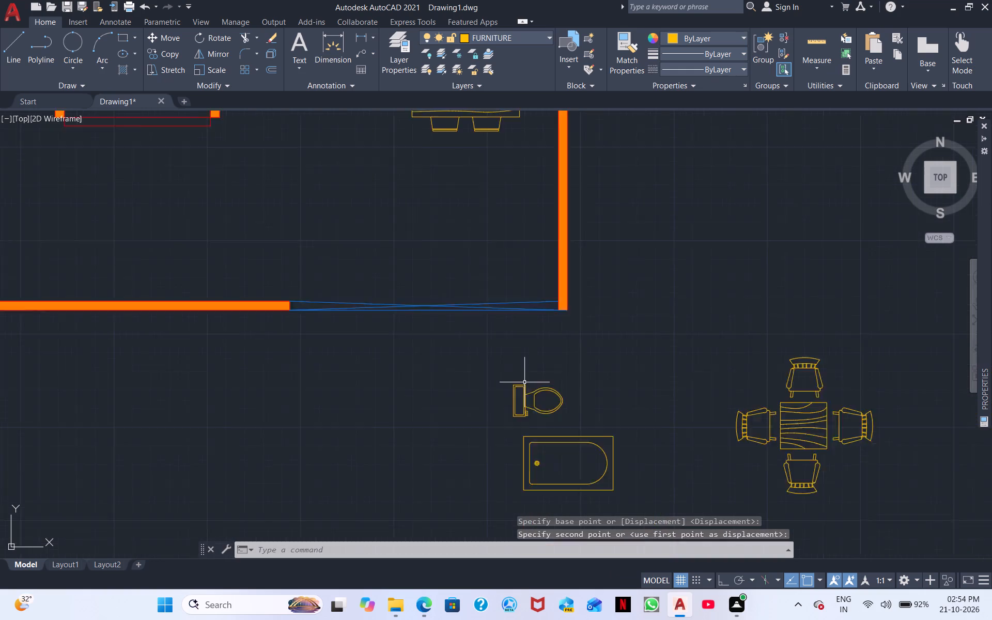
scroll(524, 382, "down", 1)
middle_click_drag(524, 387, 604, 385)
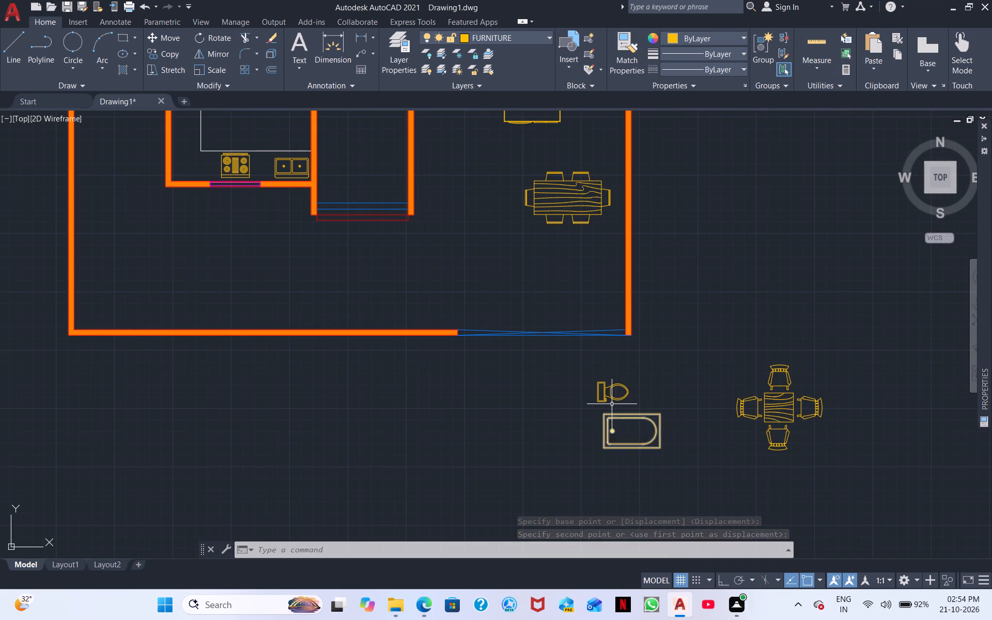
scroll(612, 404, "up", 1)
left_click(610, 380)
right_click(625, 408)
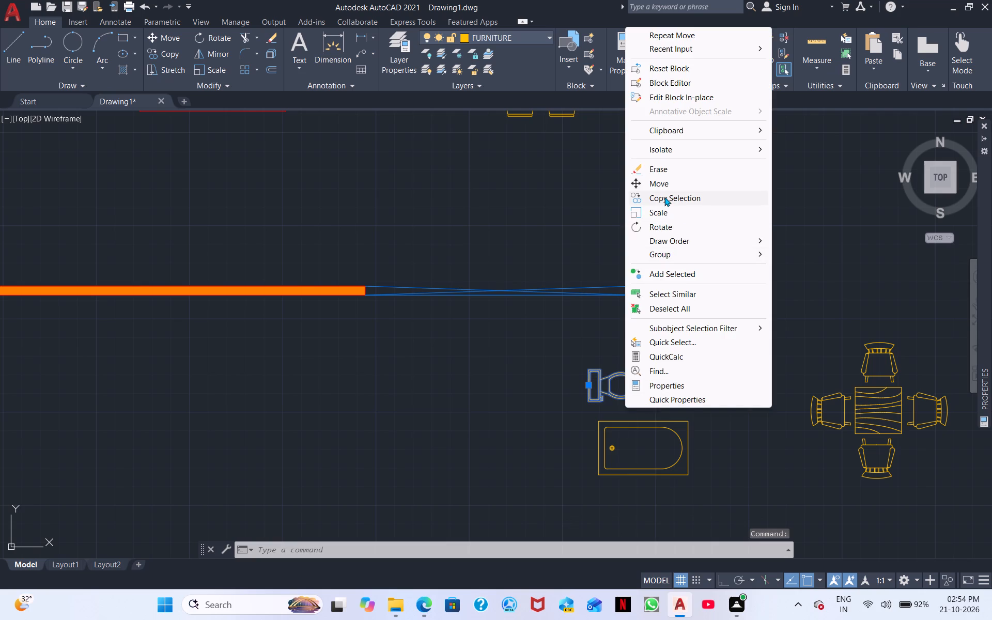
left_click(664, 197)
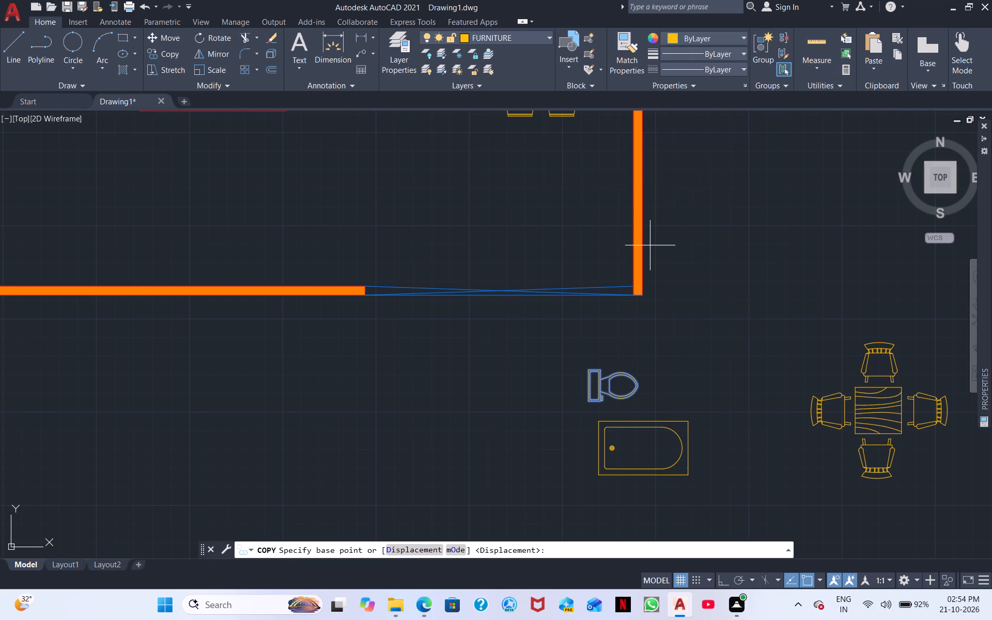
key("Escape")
Copy the toilet and bathtub together to the empty area directly below the originals.
left_click(714, 498)
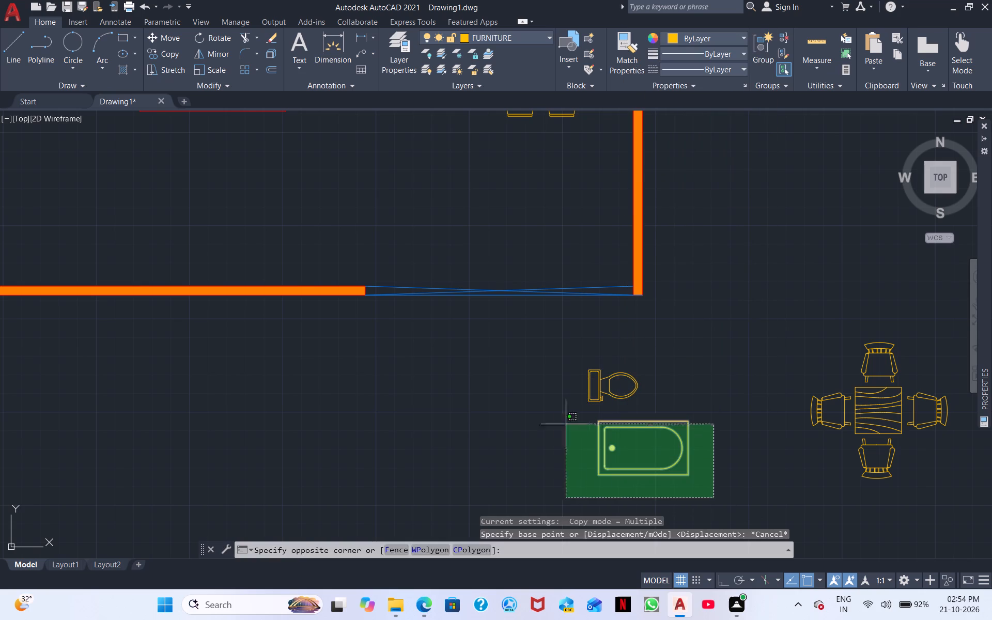
left_click(549, 369)
right_click(549, 369)
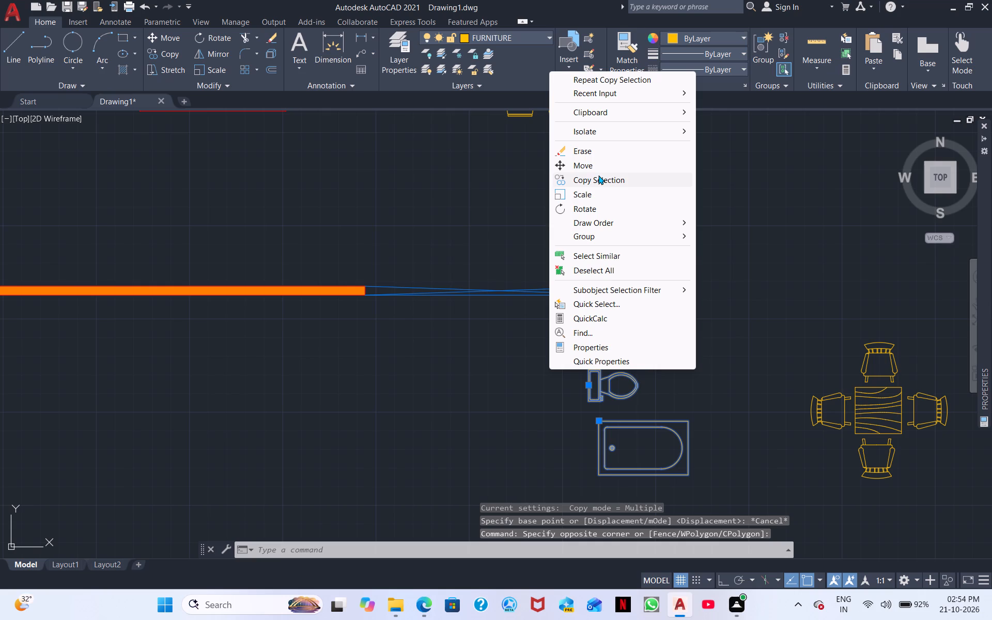
left_click(583, 178)
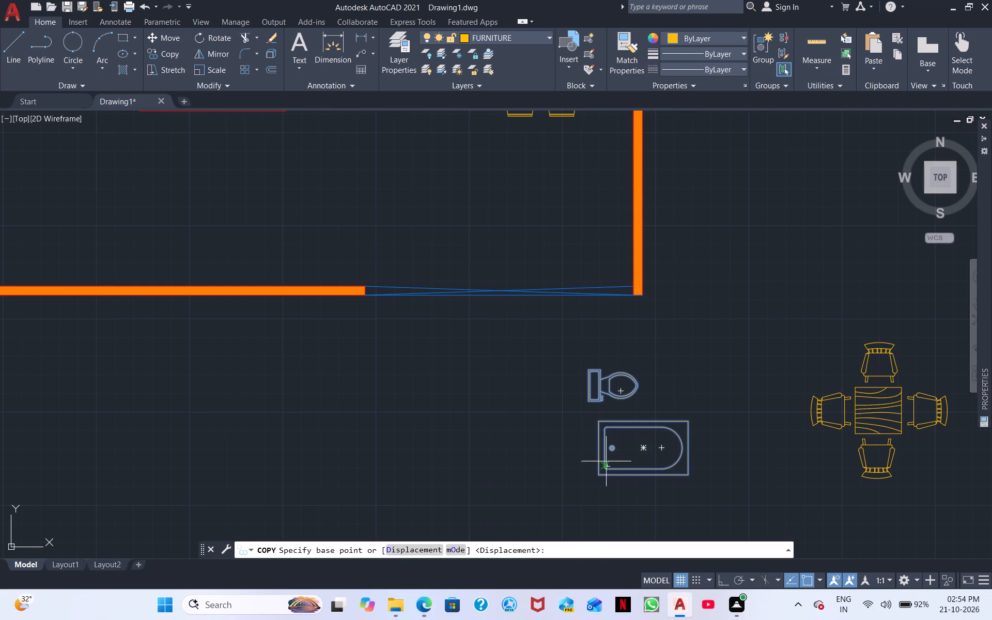
middle_click_drag(631, 454, 572, 403)
left_click(573, 392)
middle_click_drag(574, 479, 595, 353)
left_click(587, 463)
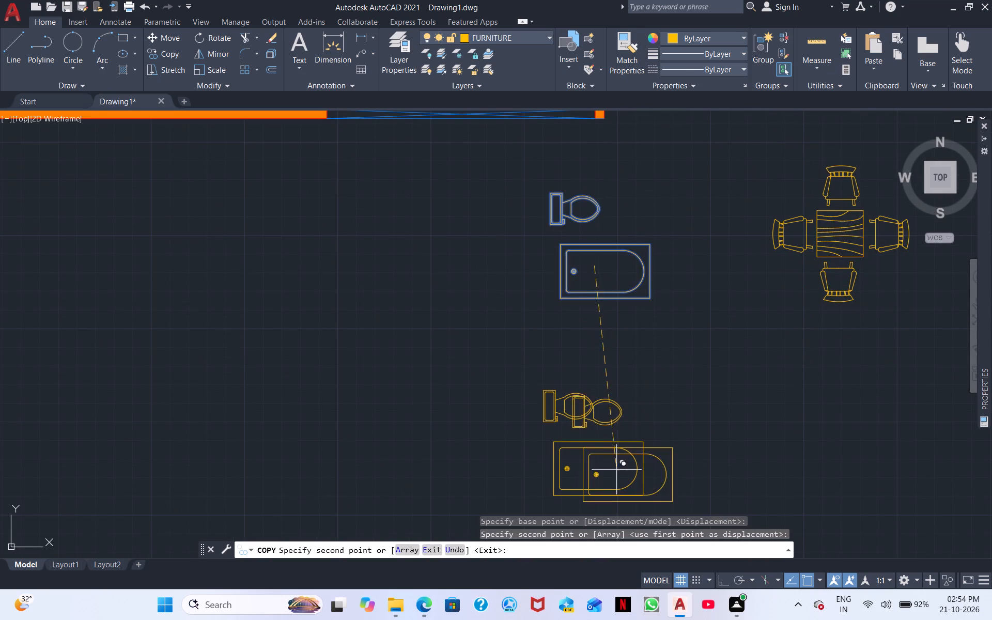
key("Escape")
Move the copied toilet from above the copied bathtub to just below it.
middle_click_drag(670, 474, 664, 388)
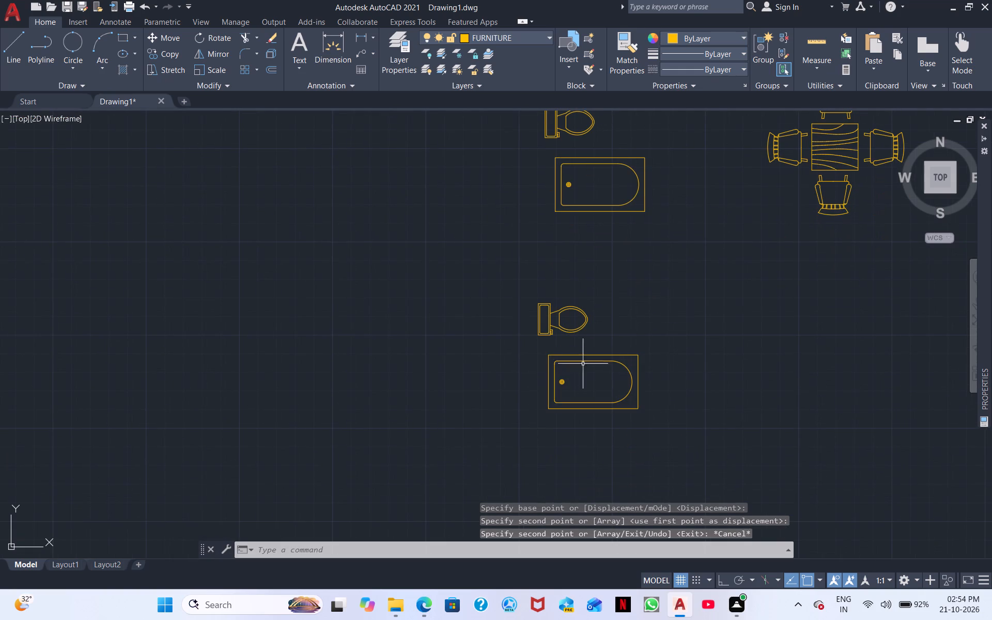
left_click(548, 320)
right_click(637, 304)
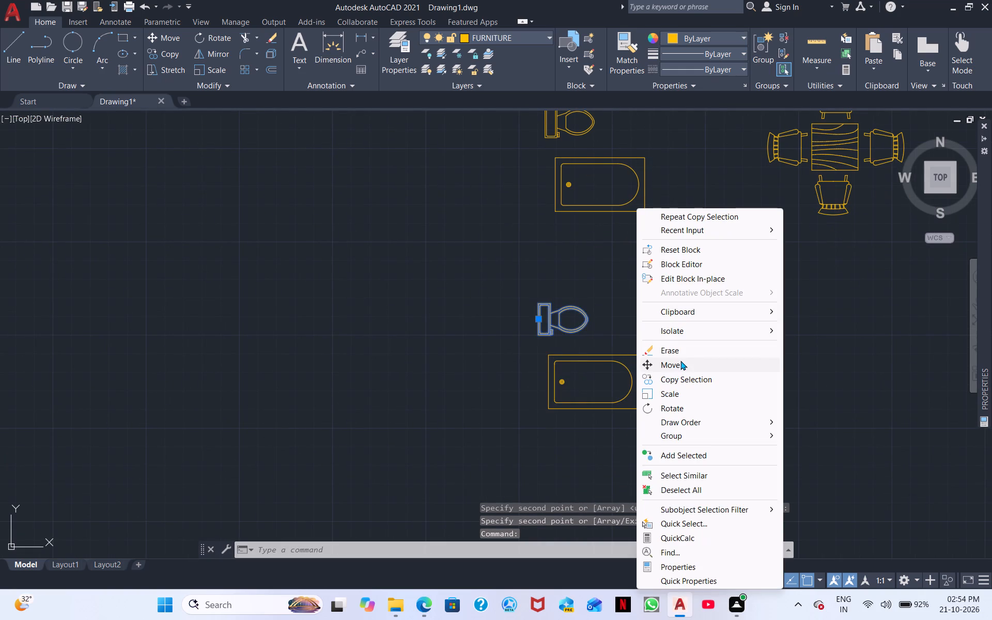
left_click(679, 362)
left_click(549, 333)
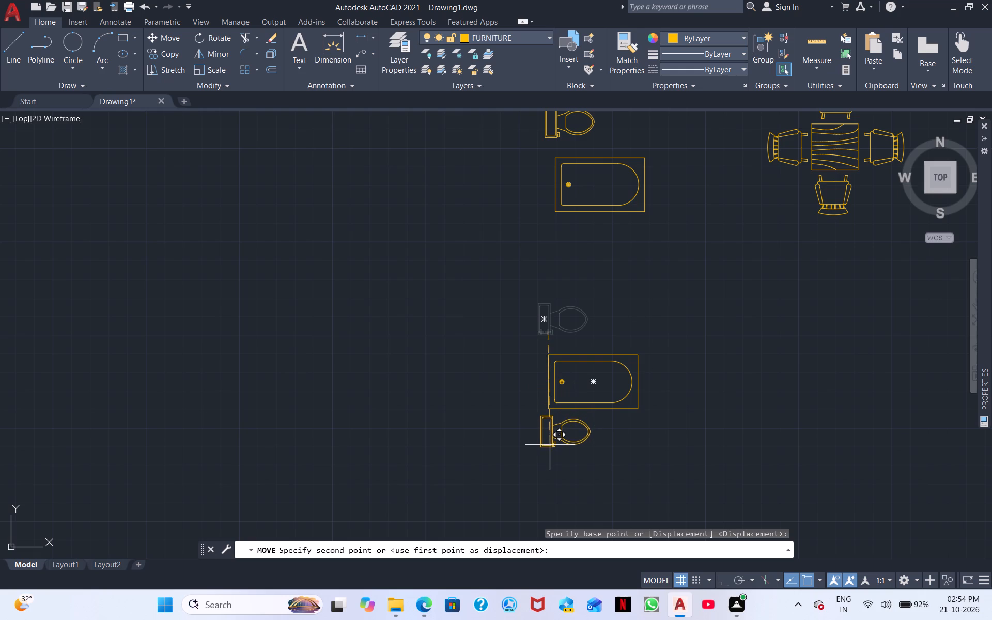
left_click(550, 446)
Mirror the copied bathtub and toilet about the bathtub's east edge, keeping the source objects.
scroll(553, 437, "down", 1)
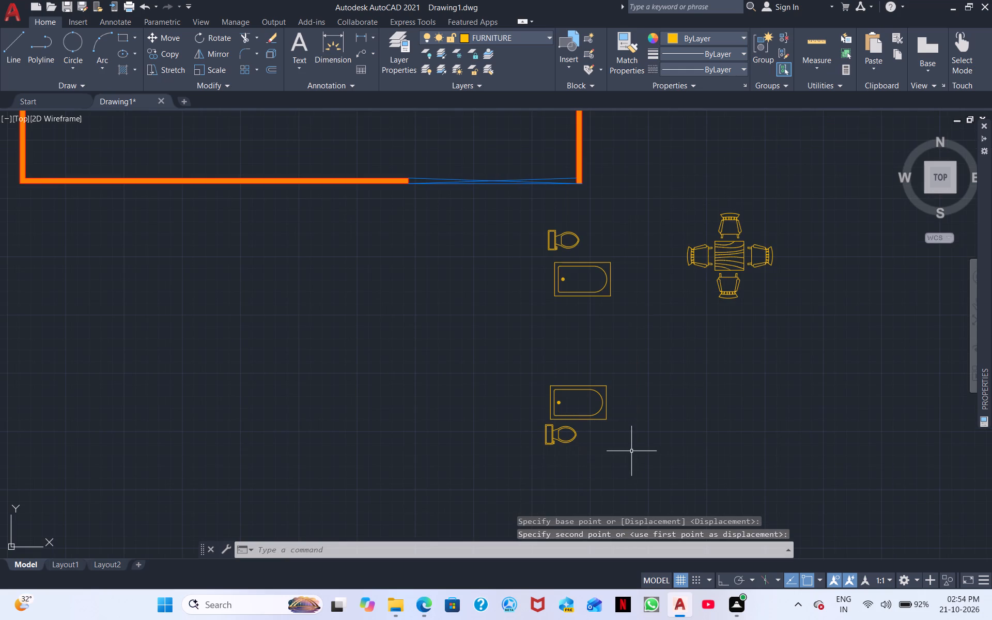
left_click(618, 466)
left_click(458, 372)
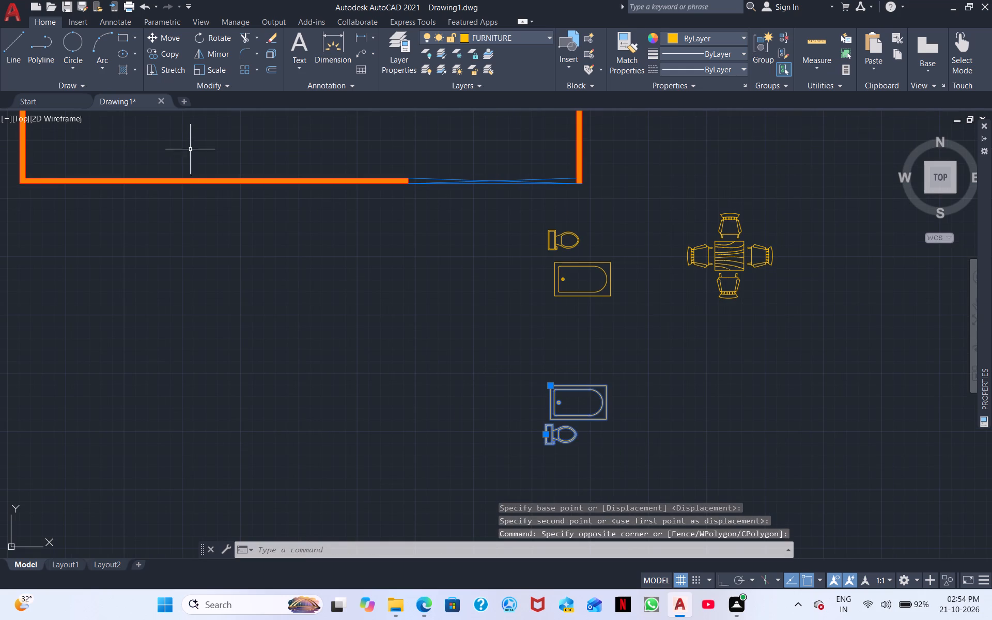
left_click(200, 53)
left_click(602, 382)
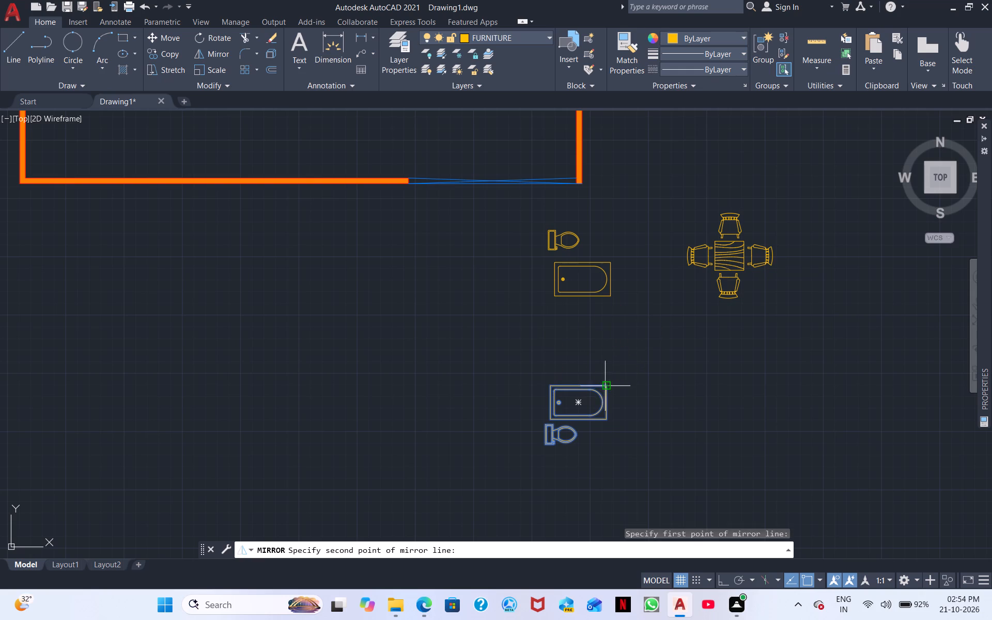
left_click(607, 417)
right_click(623, 427)
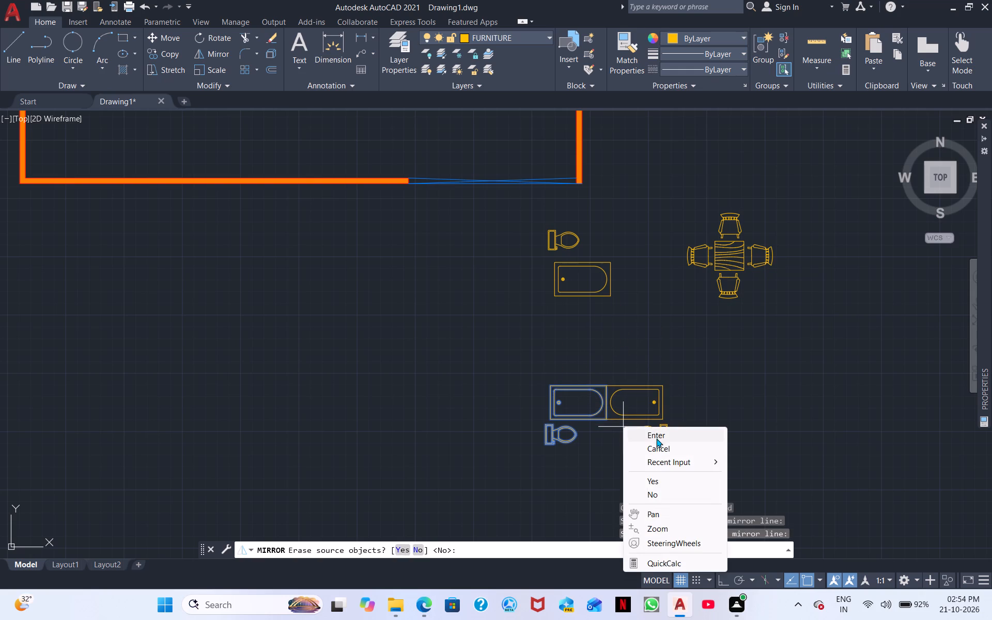
left_click(659, 436)
Move the mirrored bathtub and toilet straight east, leaving a gap from the source bathtub, with Ortho on.
left_click_drag(681, 445, 663, 446)
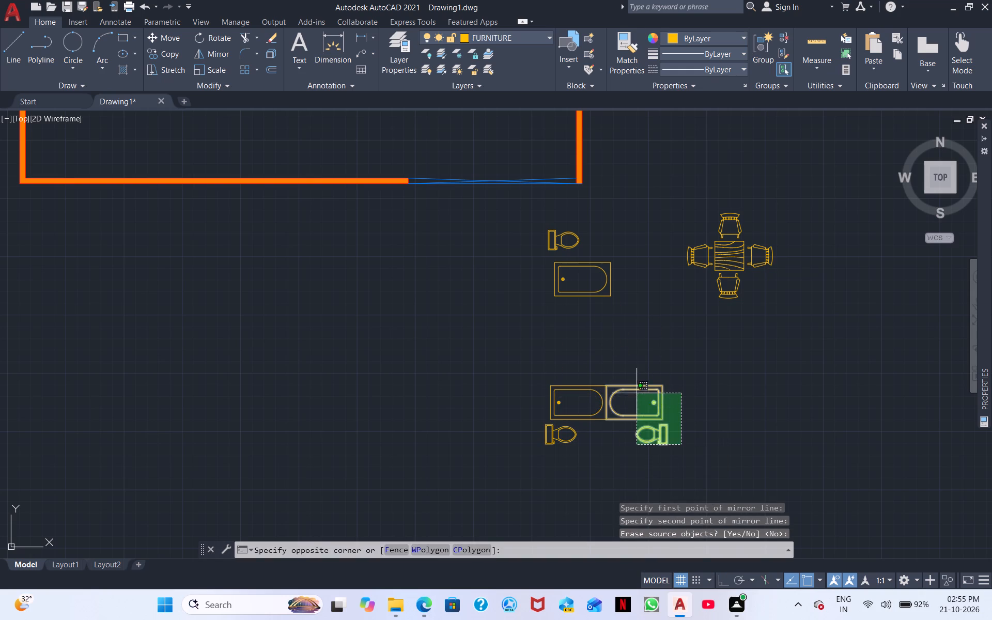
left_click(636, 392)
right_click(640, 405)
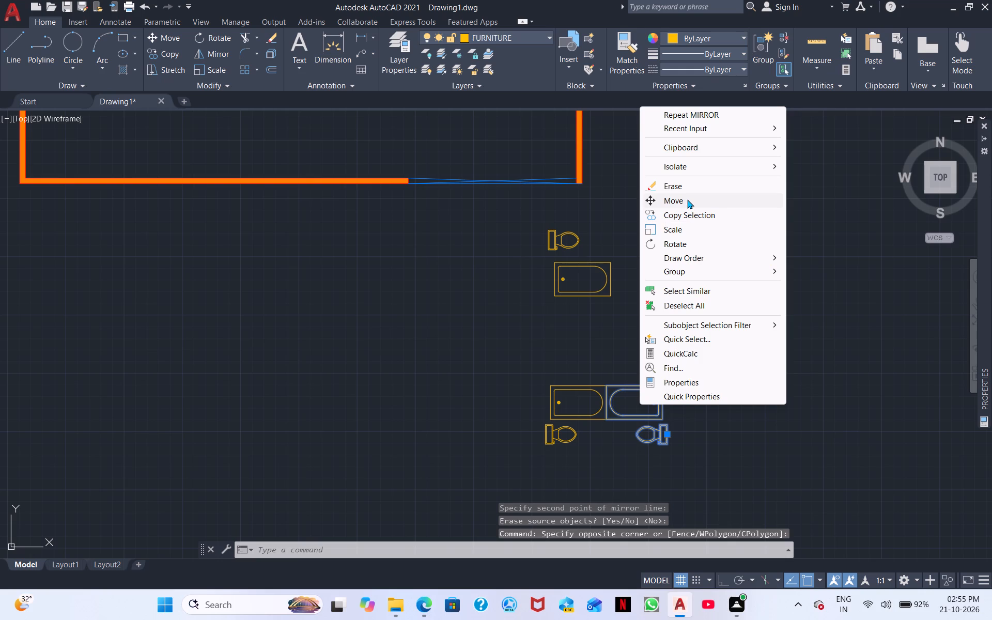
left_click(678, 196)
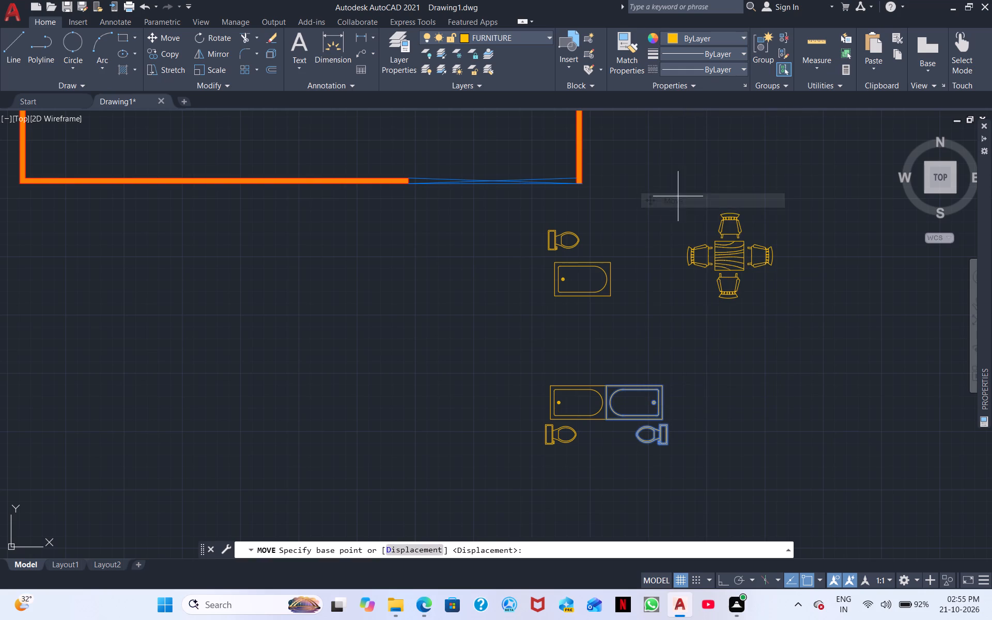
left_click(622, 401)
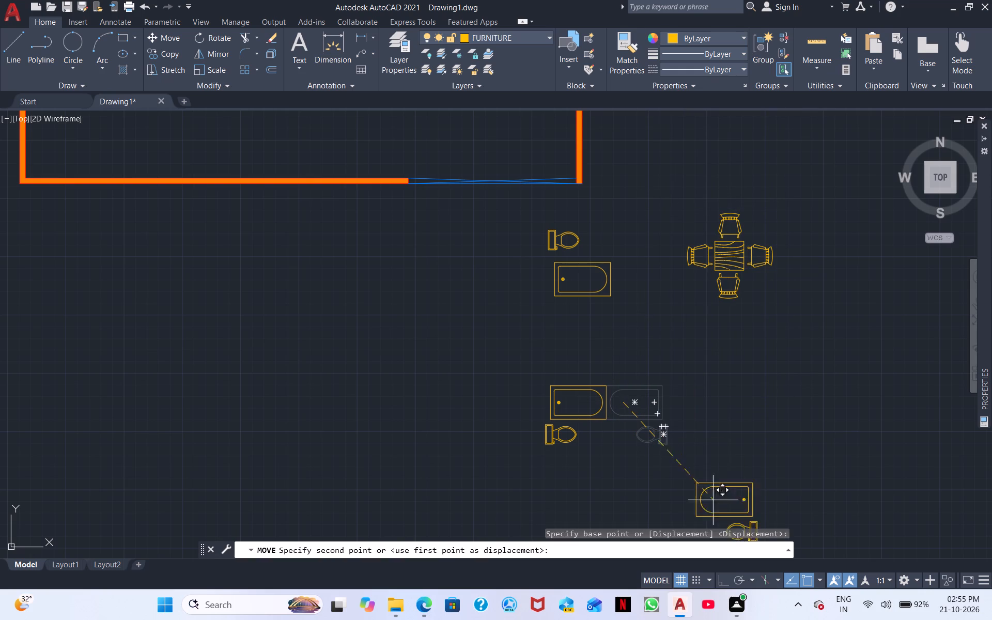
left_click(725, 582)
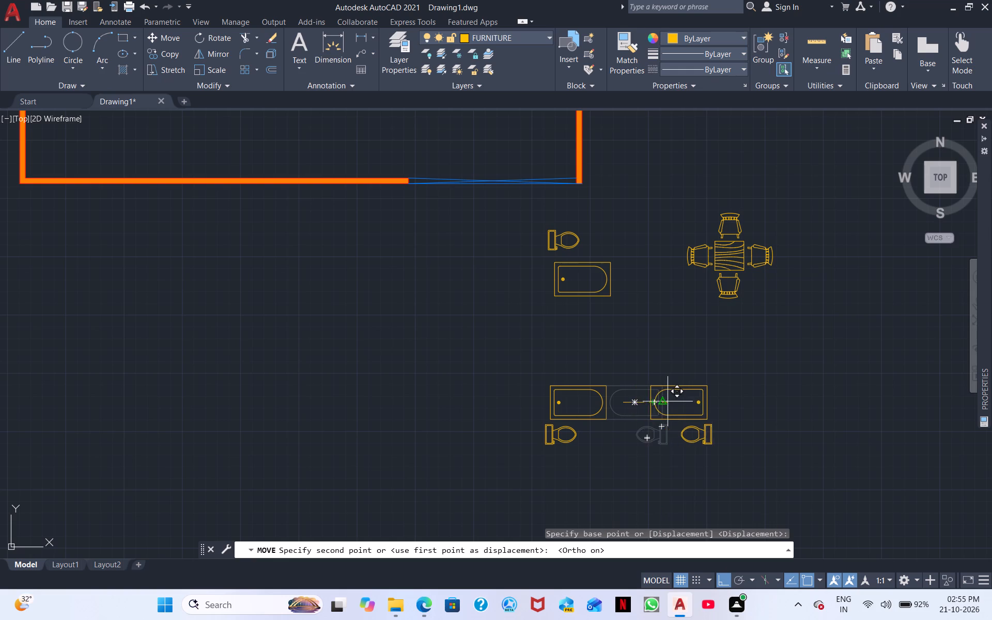
left_click(667, 402)
Select the original toilet and the bathtub beneath it together, just outside the house's south wall.
scroll(668, 397, "down", 2)
middle_click_drag(655, 391, 765, 418)
scroll(734, 364, "down", 2)
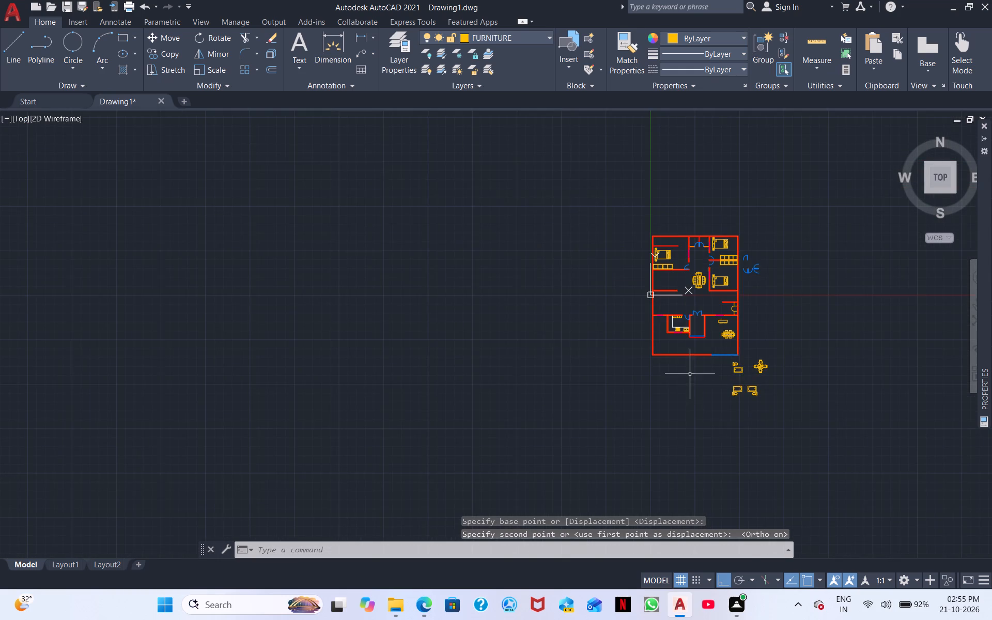
middle_click_drag(690, 374, 549, 534)
scroll(553, 496, "up", 2)
scroll(550, 448, "up", 1)
middle_click_drag(550, 448, 541, 392)
middle_click_drag(534, 424, 542, 315)
middle_click_drag(549, 394, 552, 339)
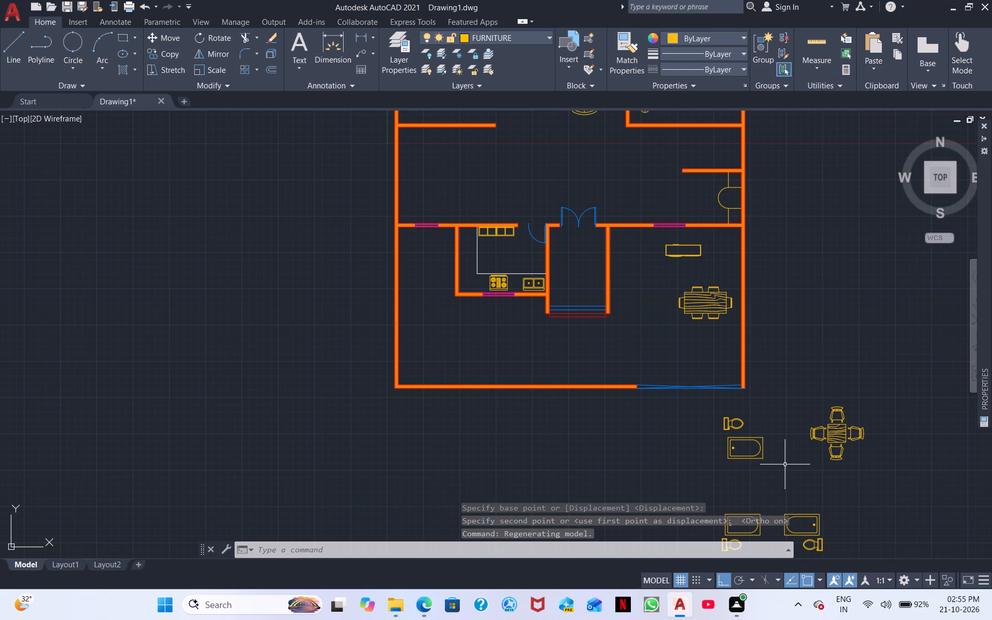
left_click_drag(785, 464, 763, 459)
left_click(674, 420)
right_click(674, 420)
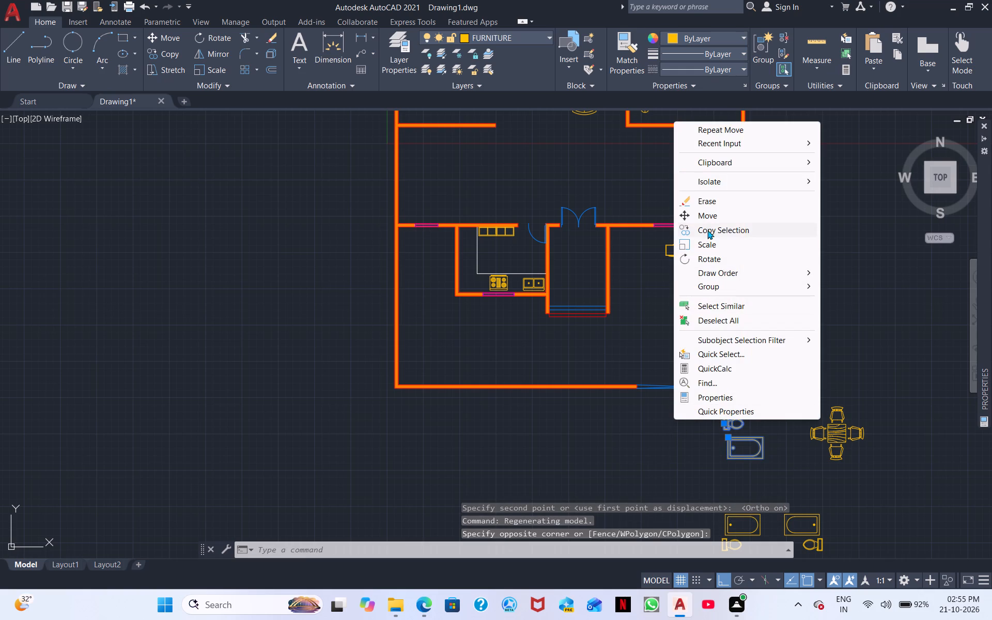
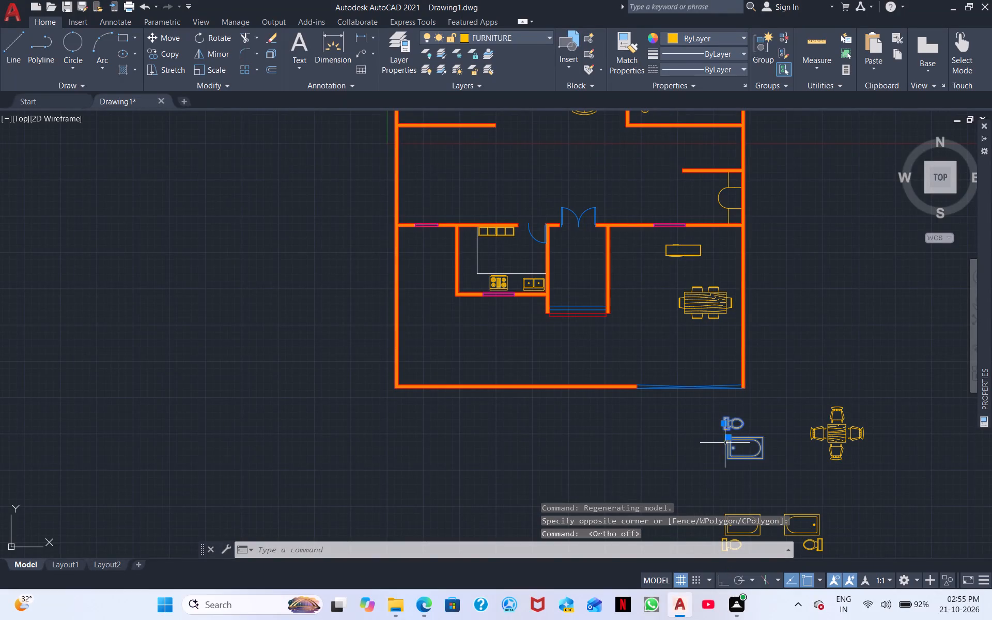
Move the toilet and bathtub set from below the plan into the bathroom at the house's top-left corner, against the outer side wall.
left_click(731, 443)
left_click(777, 462)
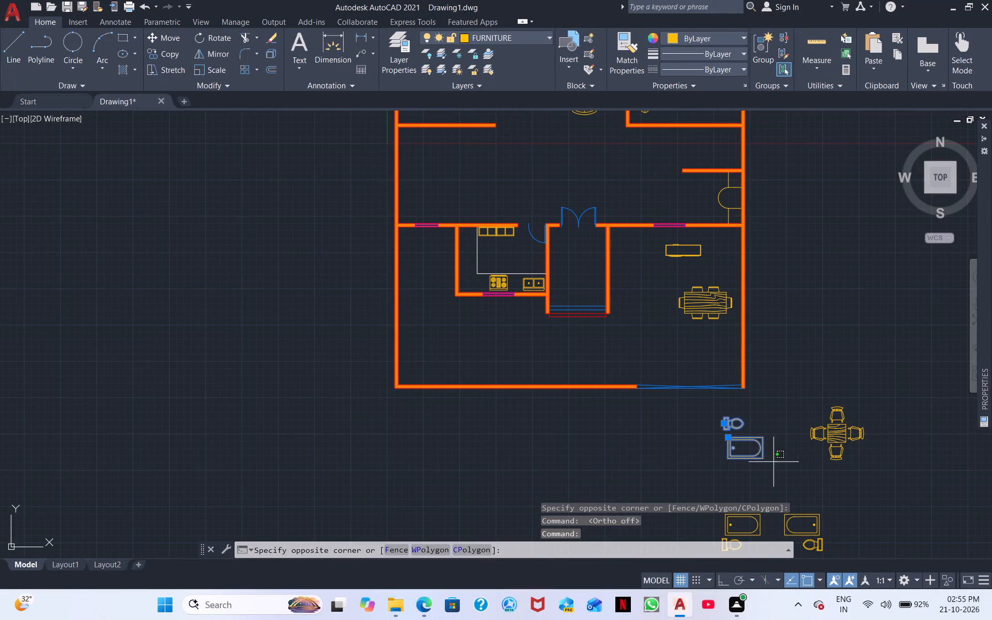
left_click(709, 411)
right_click(709, 411)
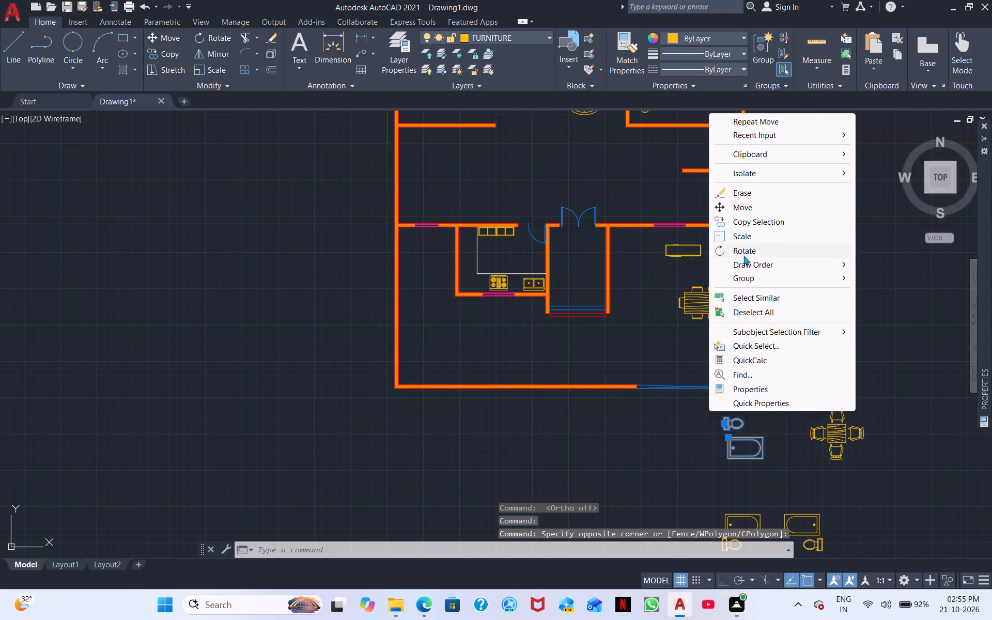
left_click(746, 208)
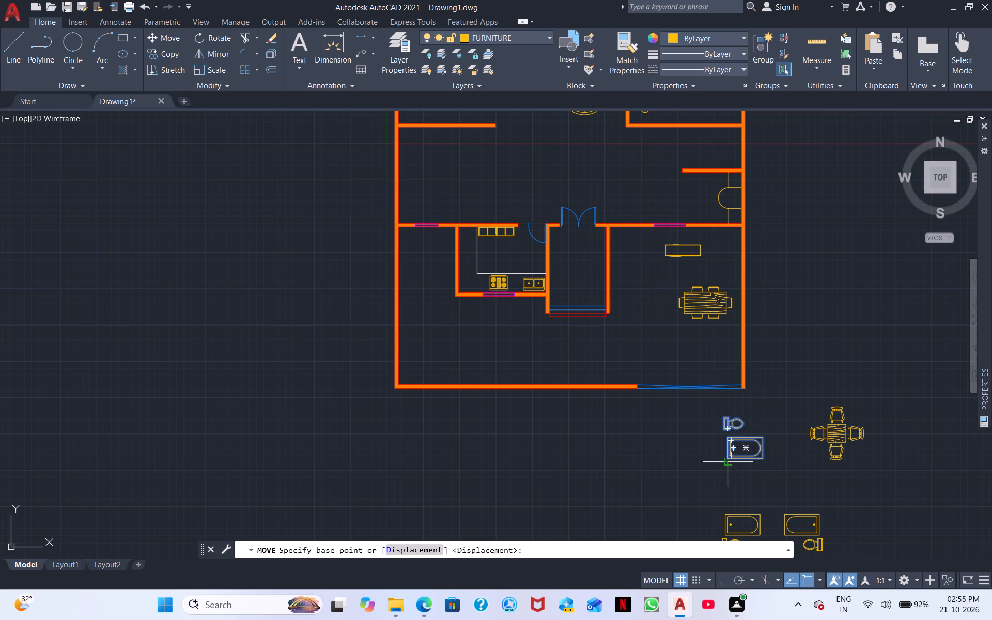
left_click(726, 460)
middle_click_drag(570, 362, 685, 584)
middle_click_drag(565, 336, 616, 548)
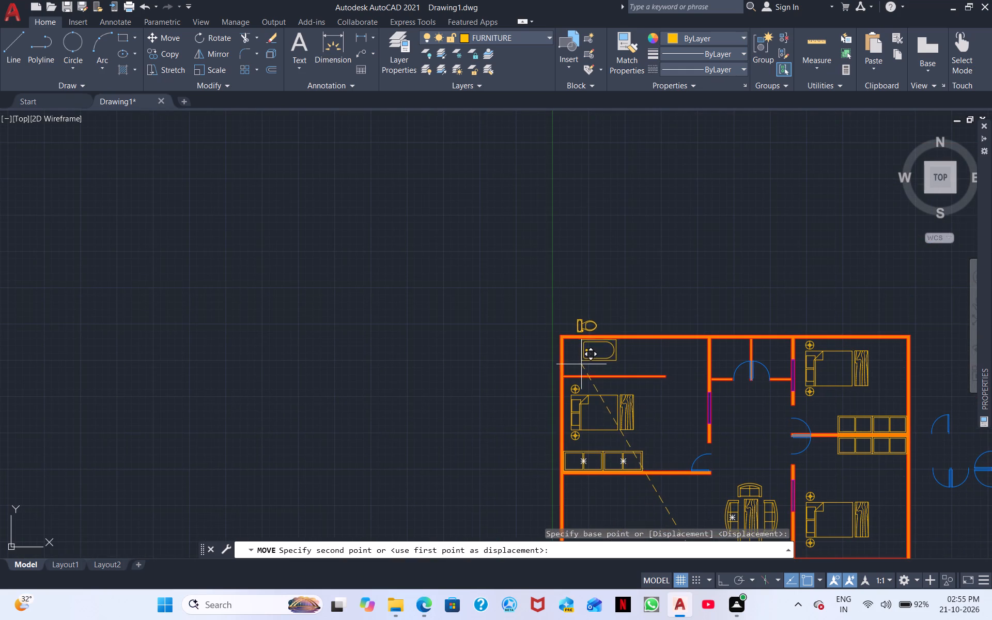
scroll(575, 374, "up", 3)
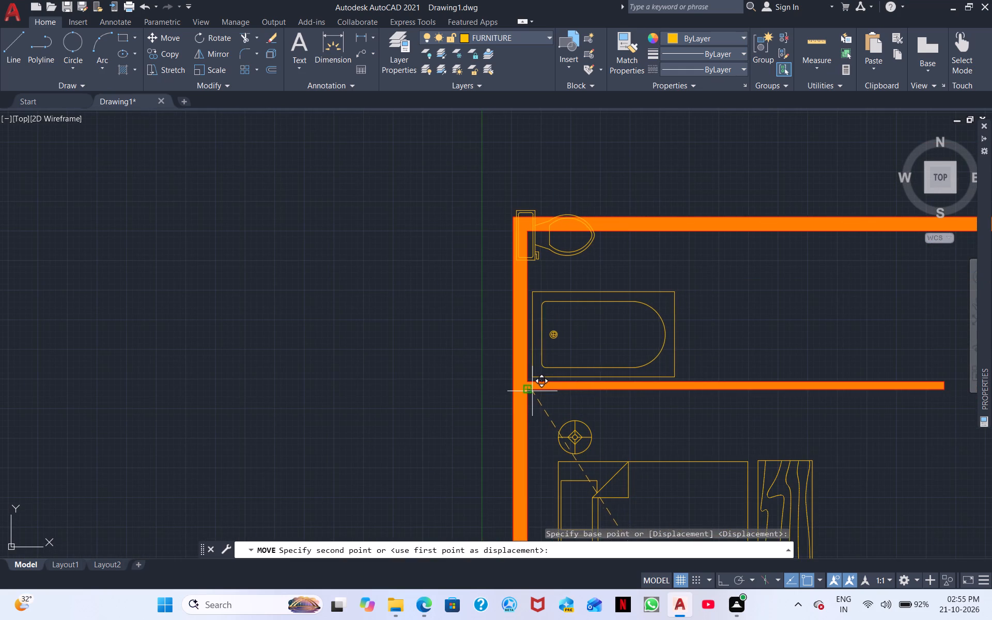
left_click(532, 382)
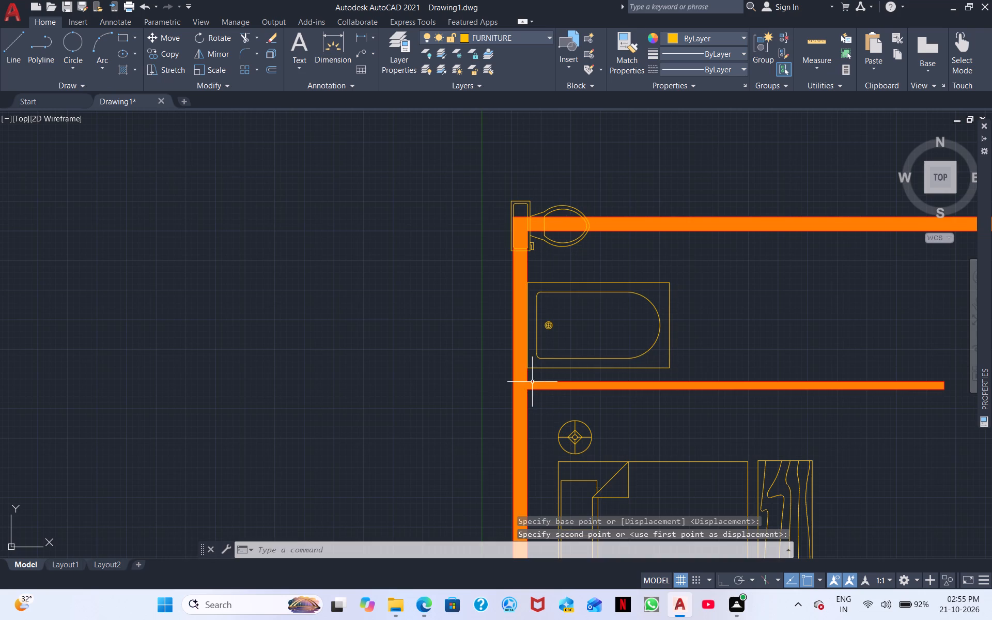
Move the toilet and bathtub together so the tub's lower-left corner meets the inner corner of the outer and partition walls.
scroll(532, 383, "down", 1)
scroll(599, 363, "up", 2)
left_click(651, 381)
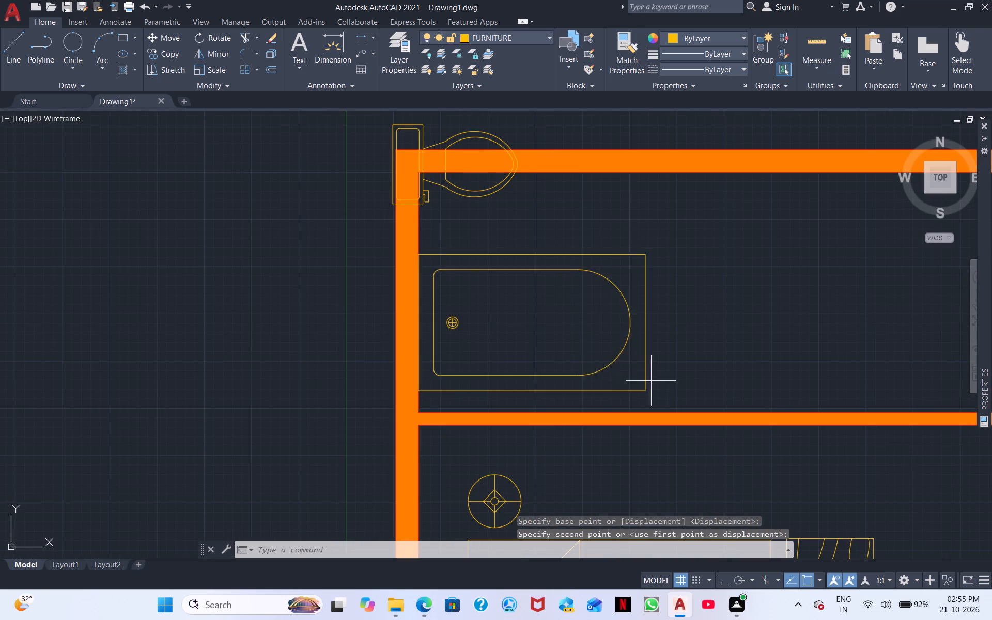
left_click(460, 187)
right_click(455, 194)
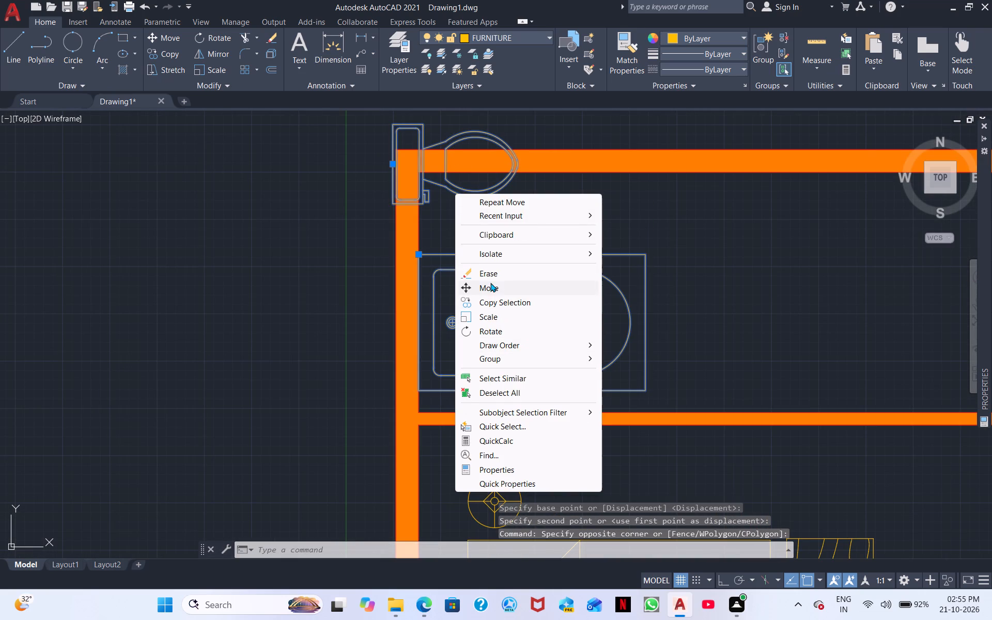
left_click(489, 283)
scroll(401, 384, "up", 2)
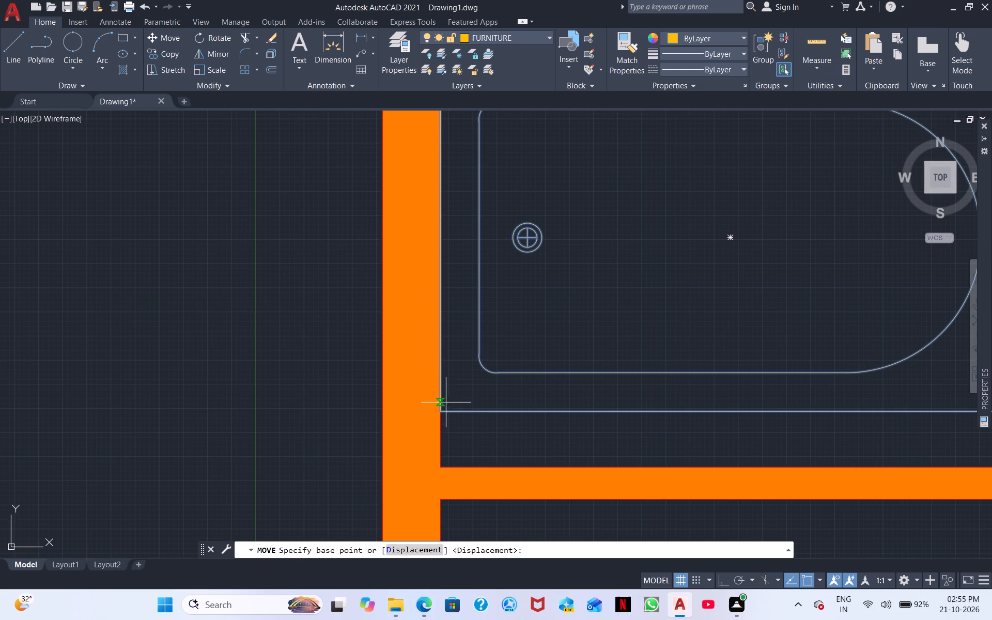
left_click(441, 413)
left_click(440, 468)
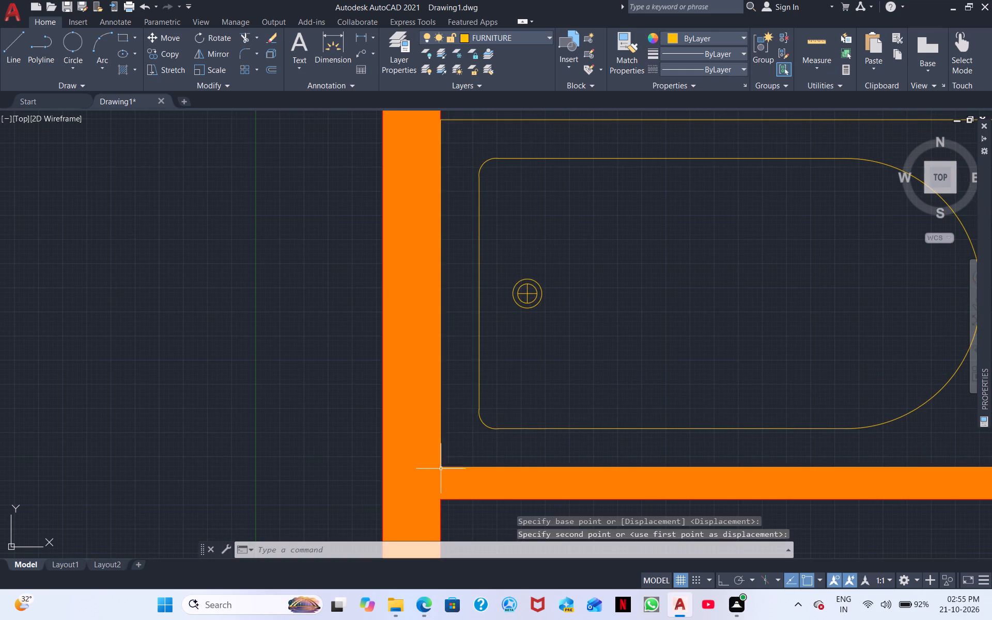
Move the toilet alone inside the top-left bathroom, with its tank against the side wall between the bathtub and top wall.
scroll(452, 428, "down", 3)
middle_click_drag(484, 409, 490, 468)
left_click(528, 377)
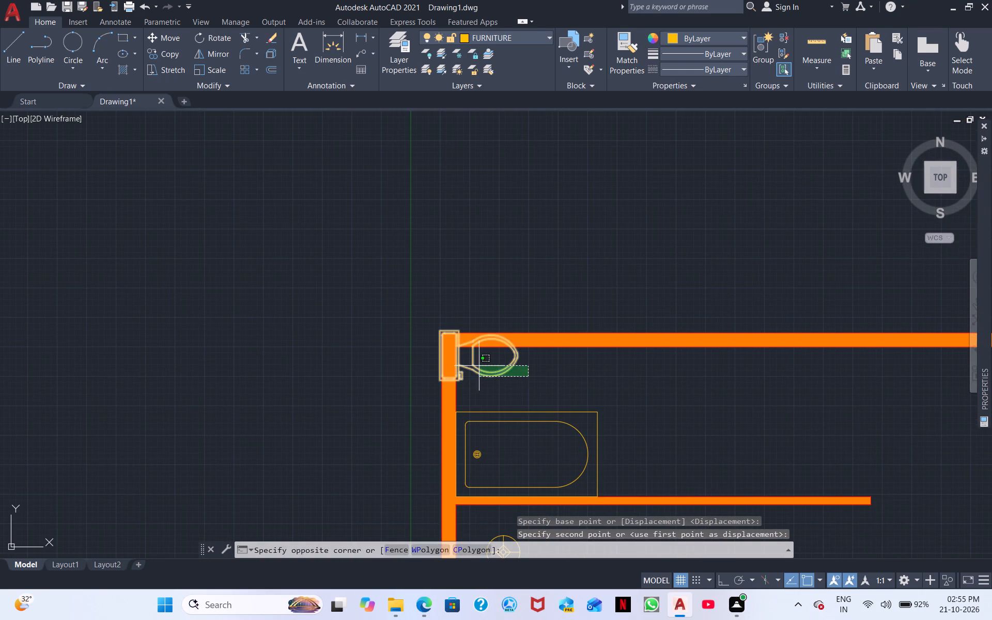
left_click(479, 366)
right_click(478, 366)
left_click(537, 366)
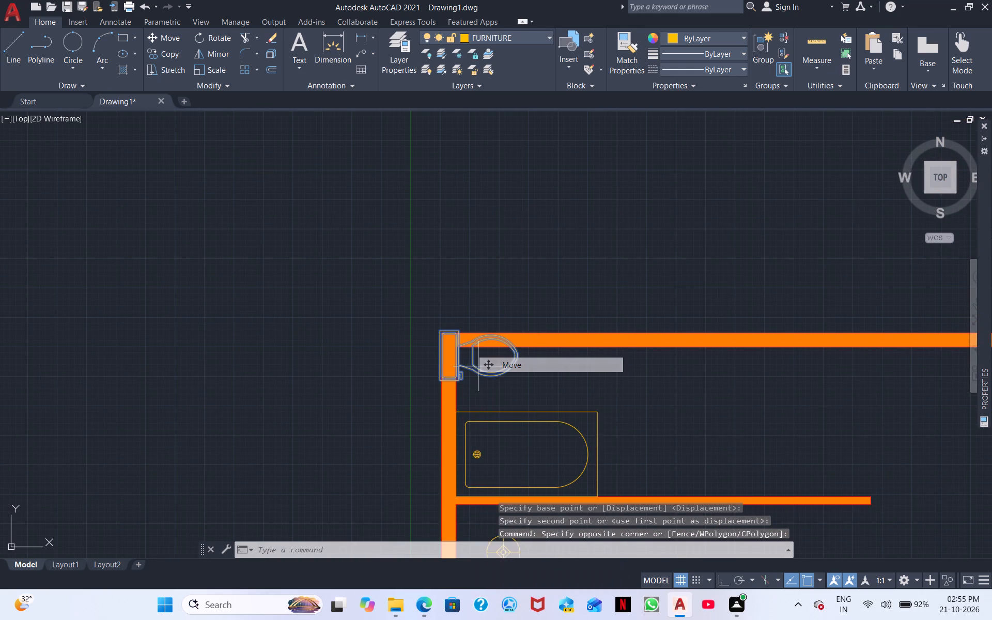
scroll(436, 377, "up", 4)
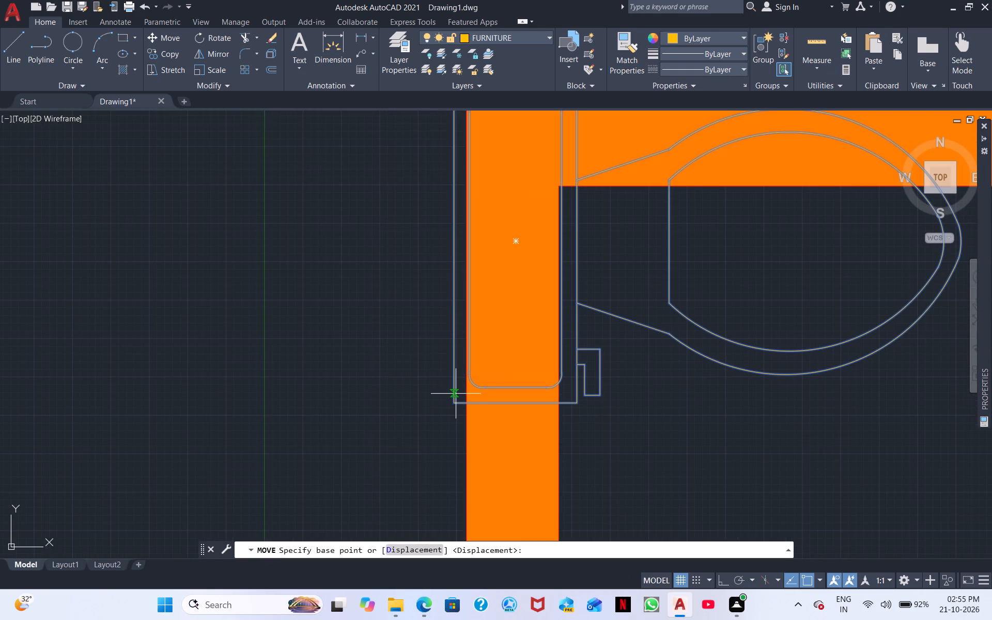
left_click(451, 401)
scroll(587, 463, "down", 1)
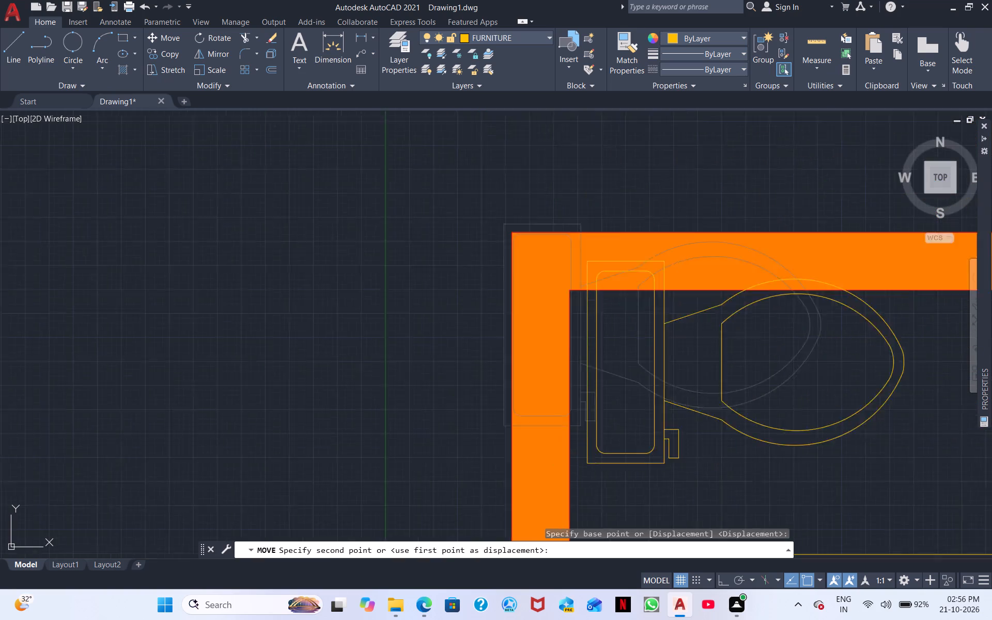
scroll(587, 463, "down", 1)
middle_click_drag(596, 502, 568, 408)
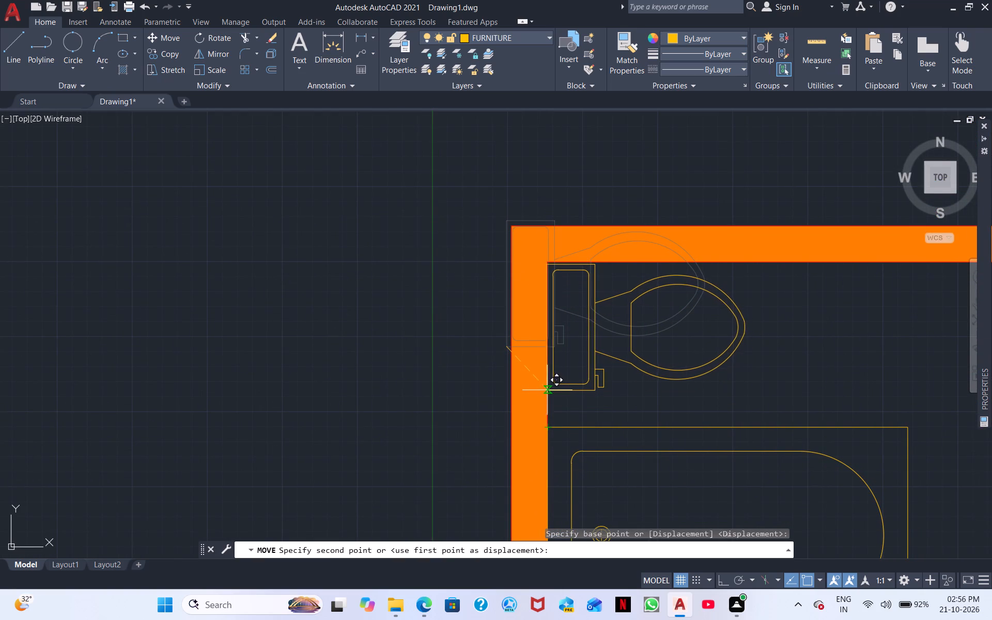
left_click(550, 390)
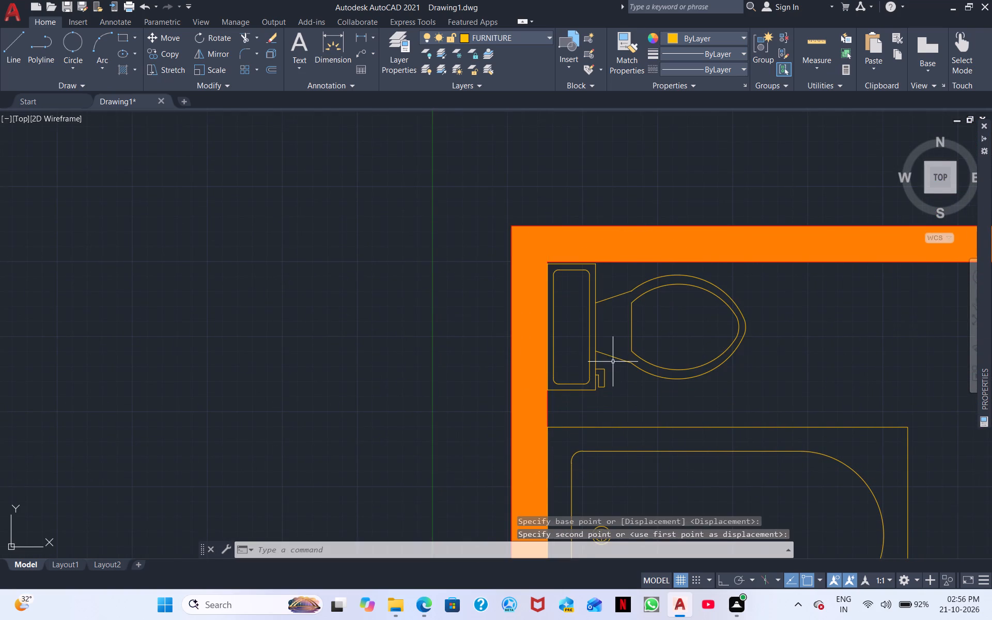
Scale down the two remaining bathtub and toilet sets below the plan, using the left toilet tank's lower-left corner as base point.
scroll(613, 362, "down", 2)
middle_click_drag(764, 361, 342, 312)
scroll(423, 320, "down", 1)
middle_click_drag(618, 332, 366, 281)
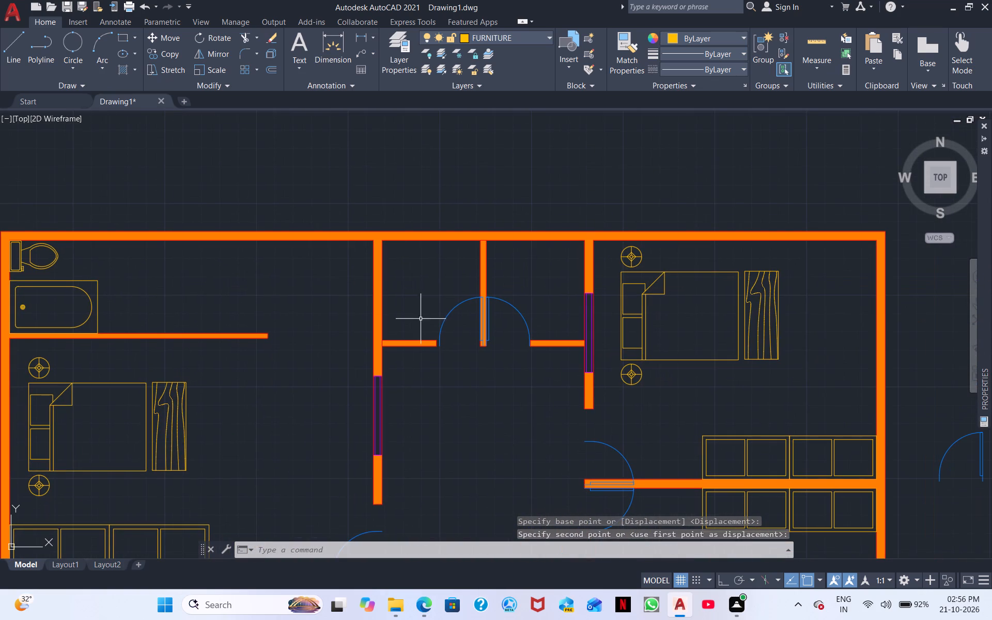
scroll(436, 368, "down", 1)
middle_click_drag(467, 361, 380, 196)
scroll(382, 225, "down", 1)
middle_click_drag(473, 298, 402, 261)
scroll(398, 260, "down", 1)
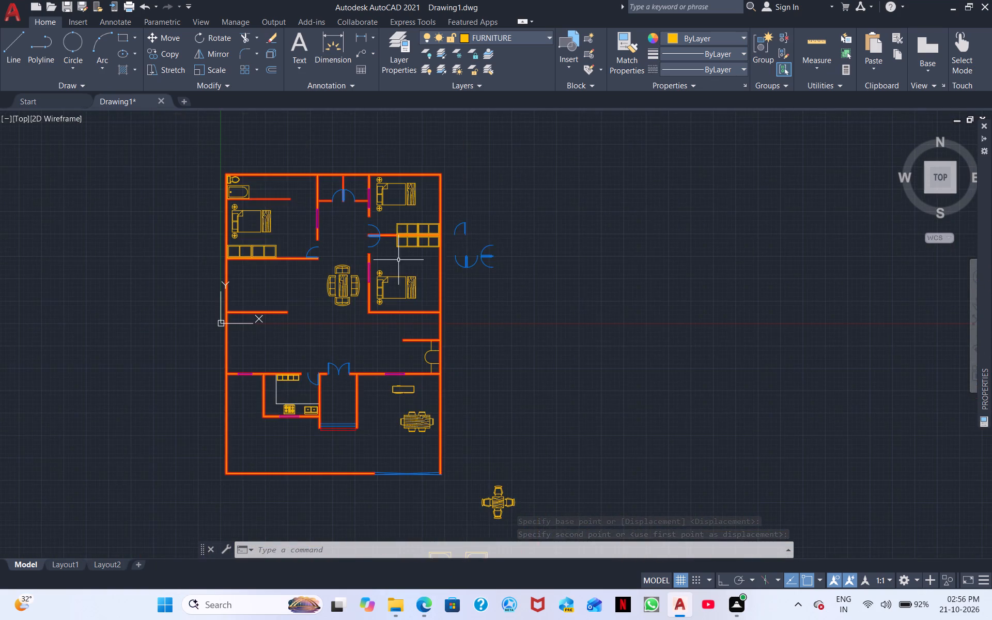
scroll(391, 265, "down", 1)
middle_click_drag(437, 285, 379, 213)
left_click(426, 410)
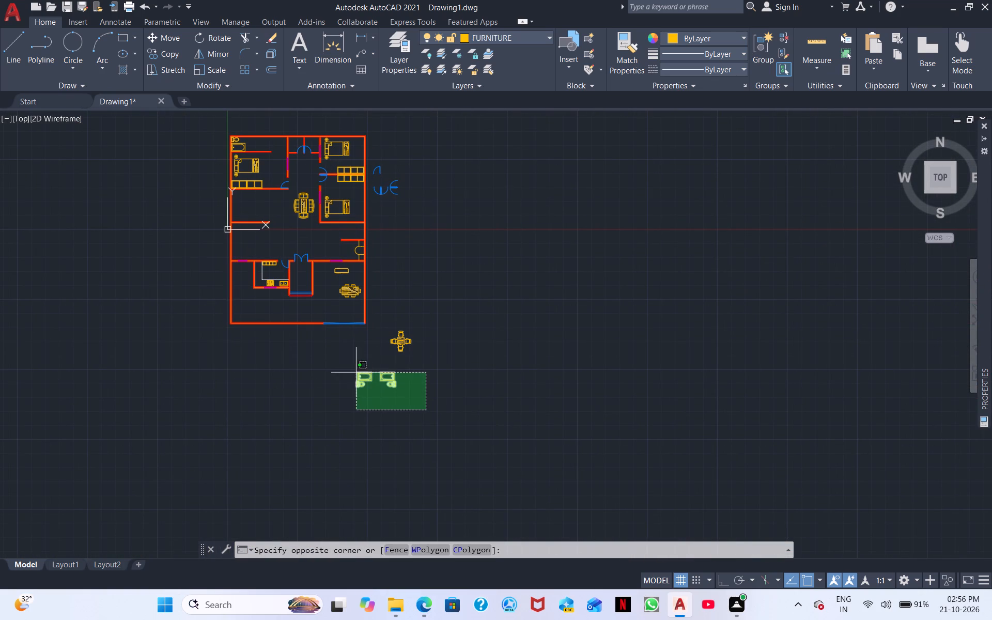
left_click(350, 368)
right_click(350, 368)
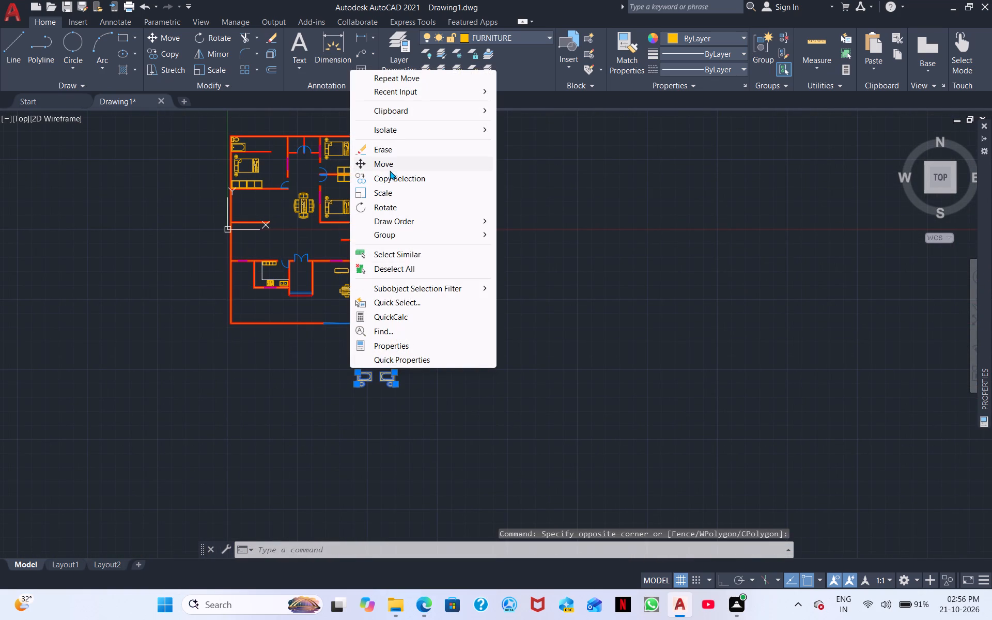
left_click(384, 193)
scroll(394, 358, "up", 2)
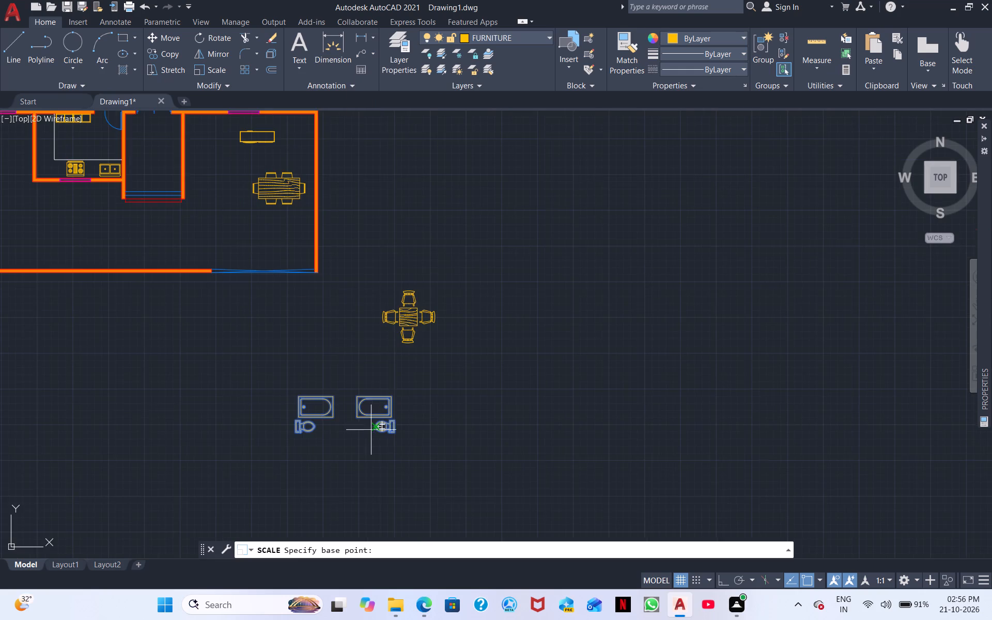
middle_click_drag(371, 430, 516, 336)
scroll(470, 332, "up", 3)
scroll(410, 333, "up", 2)
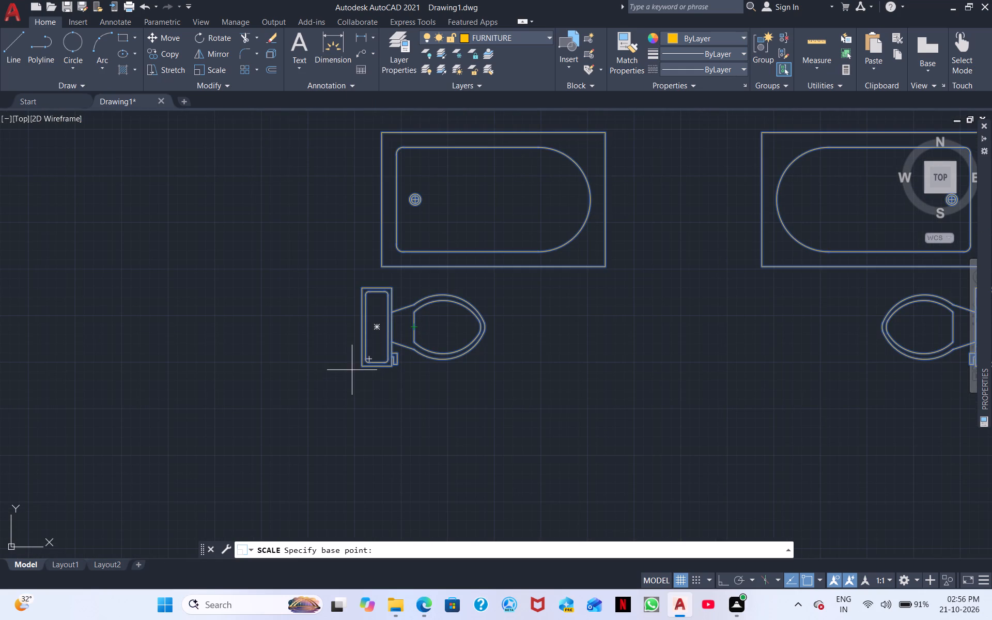
left_click(361, 367)
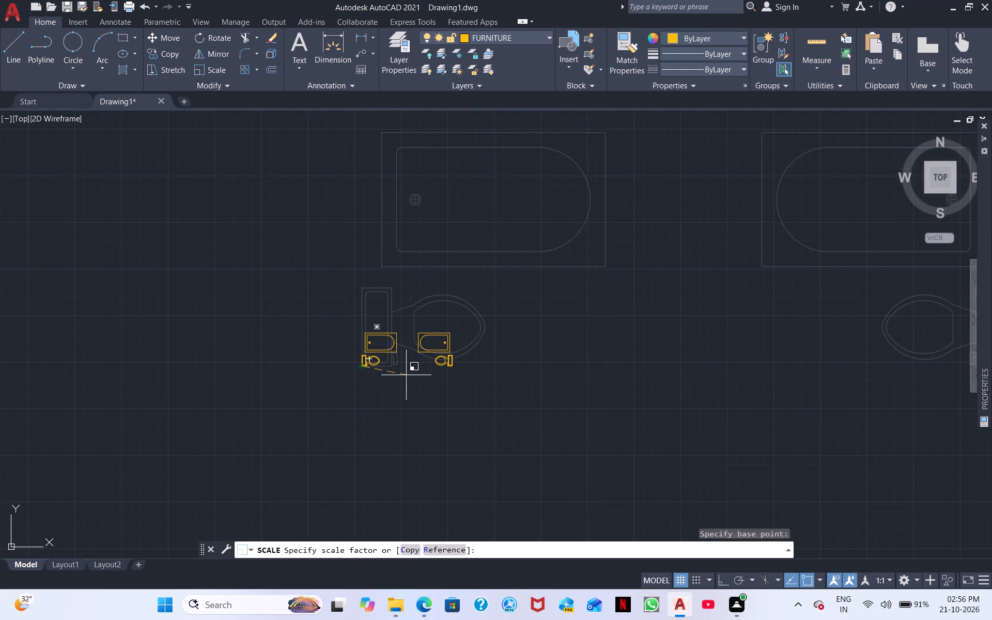
left_click(423, 373)
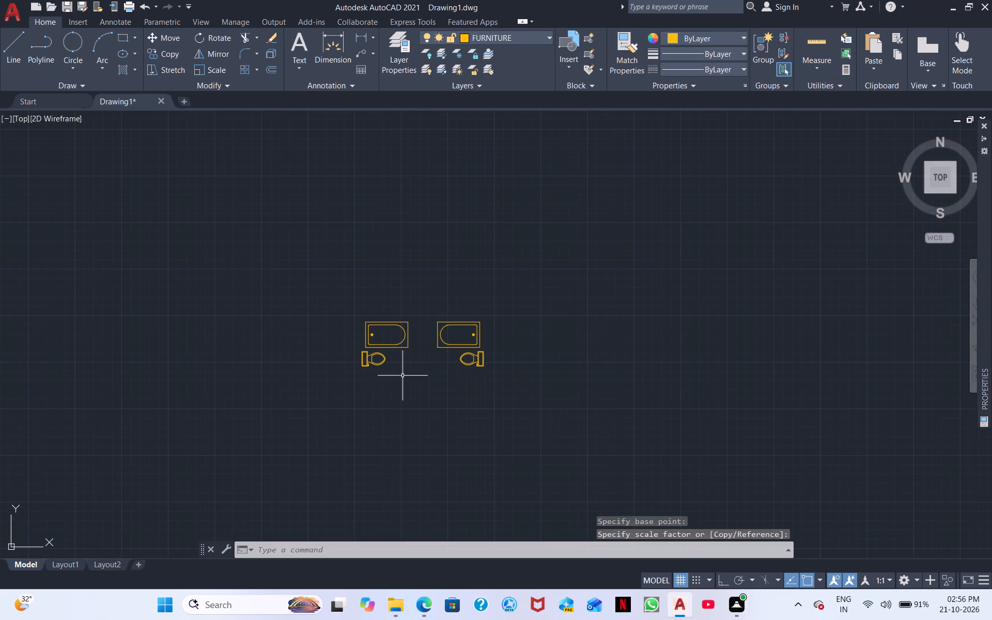
Move both reduced bathtub and toilet sets to the two small top-centre bathrooms, one set on each side of their dividing wall.
scroll(404, 368, "down", 5)
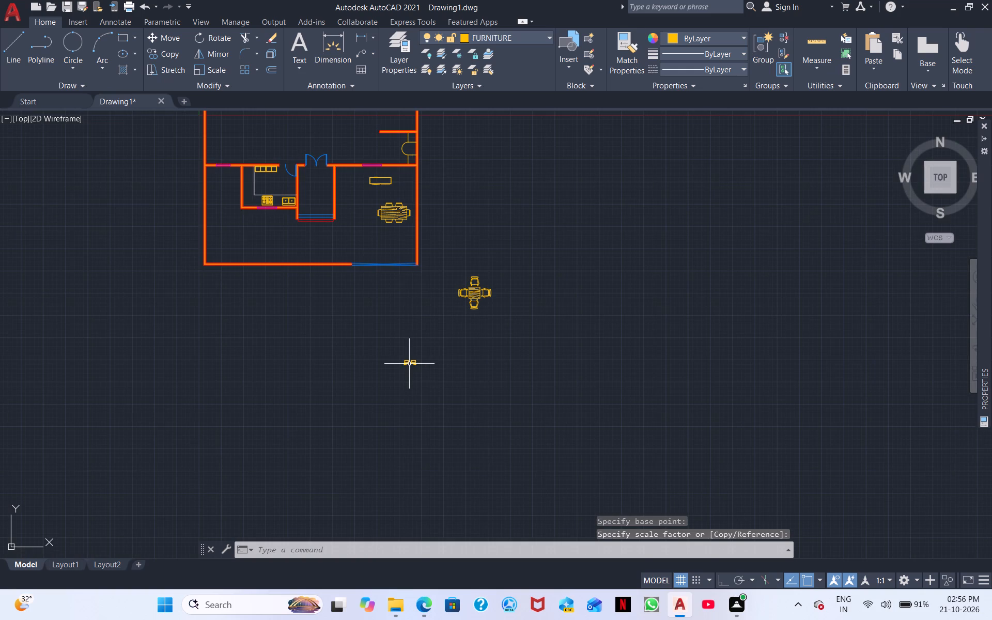
left_click(432, 380)
left_click(393, 343)
right_click(393, 343)
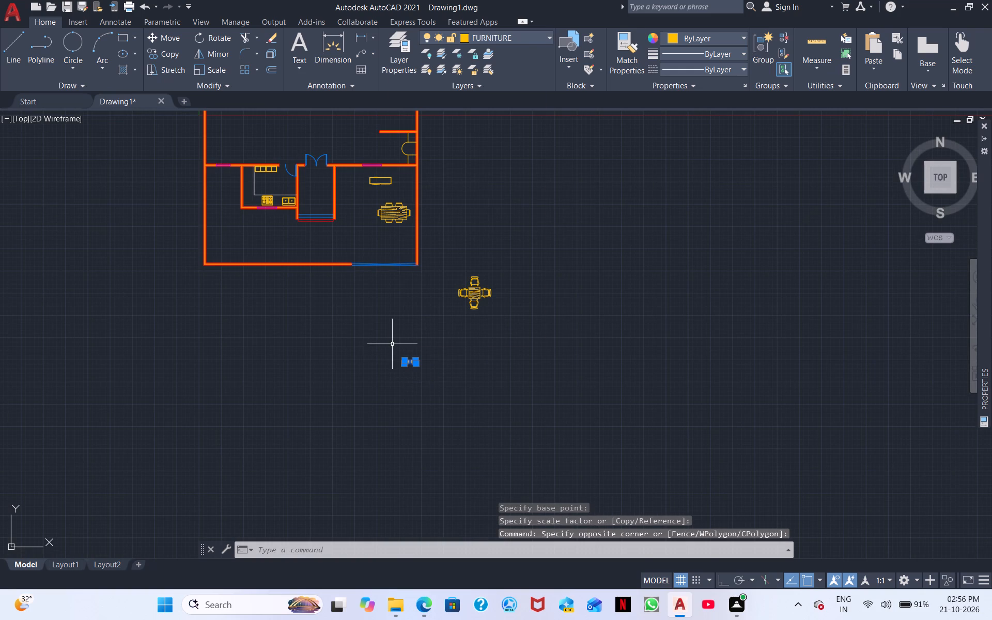
left_click(435, 139)
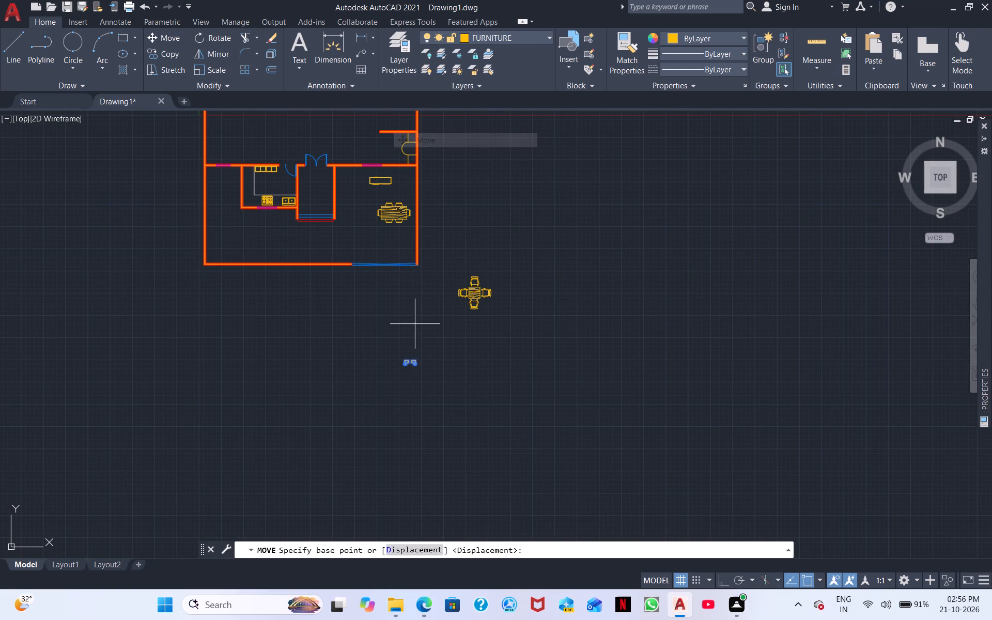
left_click(409, 368)
middle_click_drag(318, 308, 454, 510)
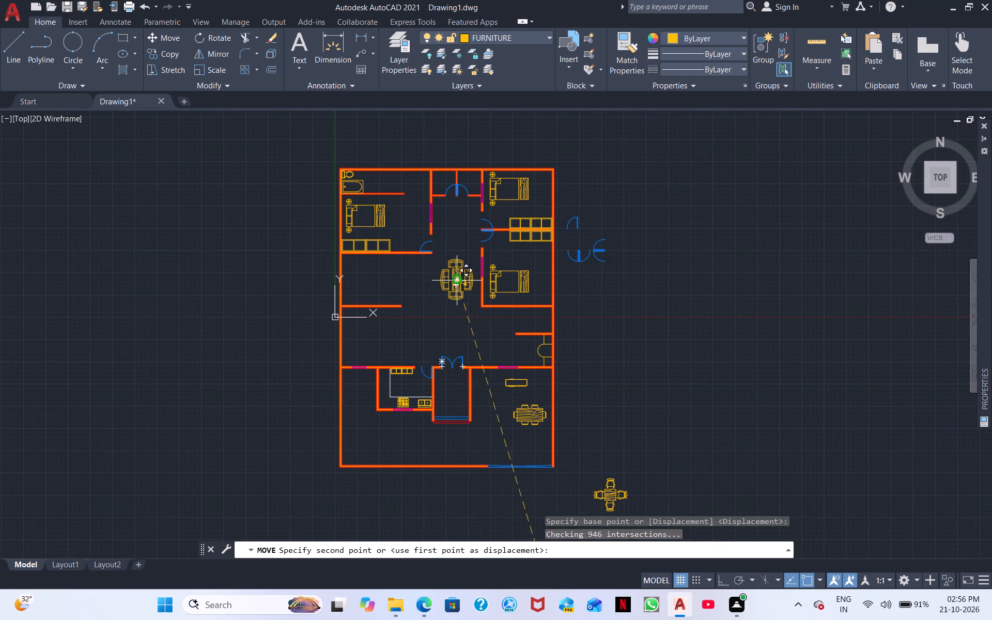
middle_click_drag(457, 272, 446, 471)
scroll(424, 377, "up", 3)
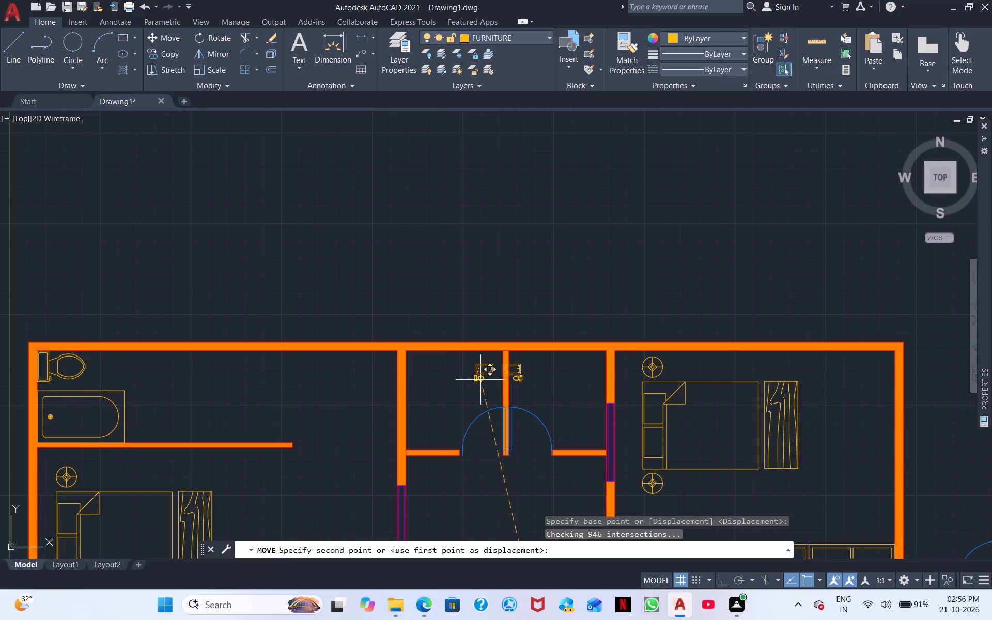
left_click(489, 380)
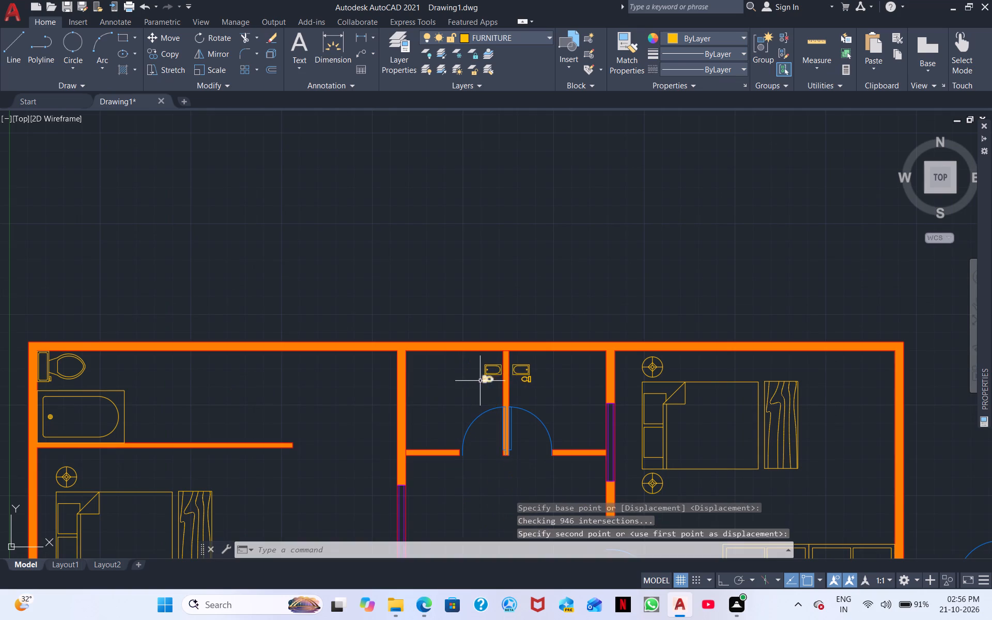
Move the bathtub and toilet set in the left small bathroom so the tub's upper-left corner meets the room's upper-left inner corner.
scroll(478, 373, "up", 4)
left_click(553, 441)
left_click(486, 336)
right_click(486, 336)
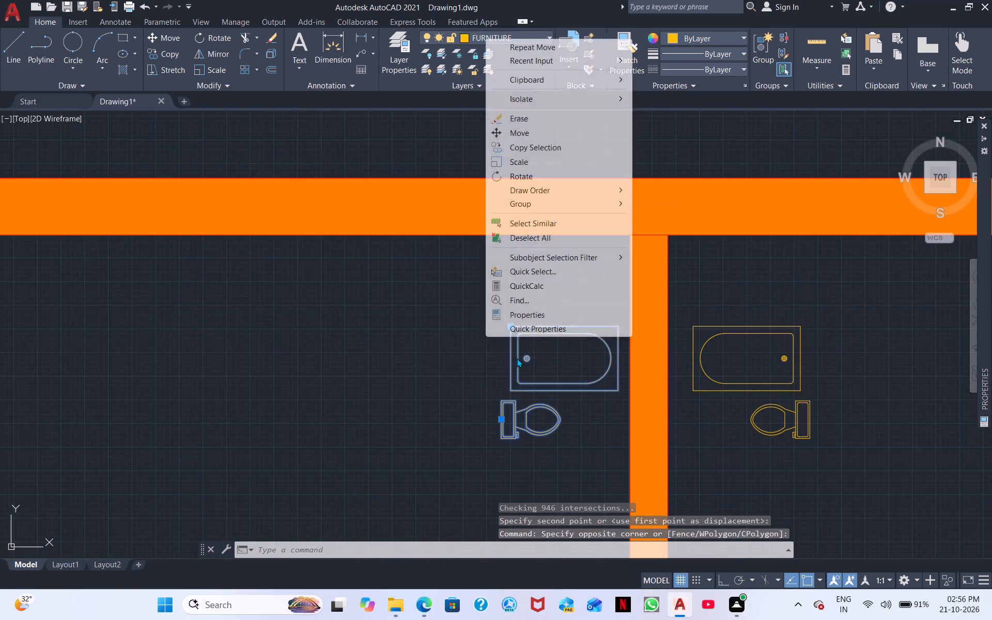
left_click(534, 131)
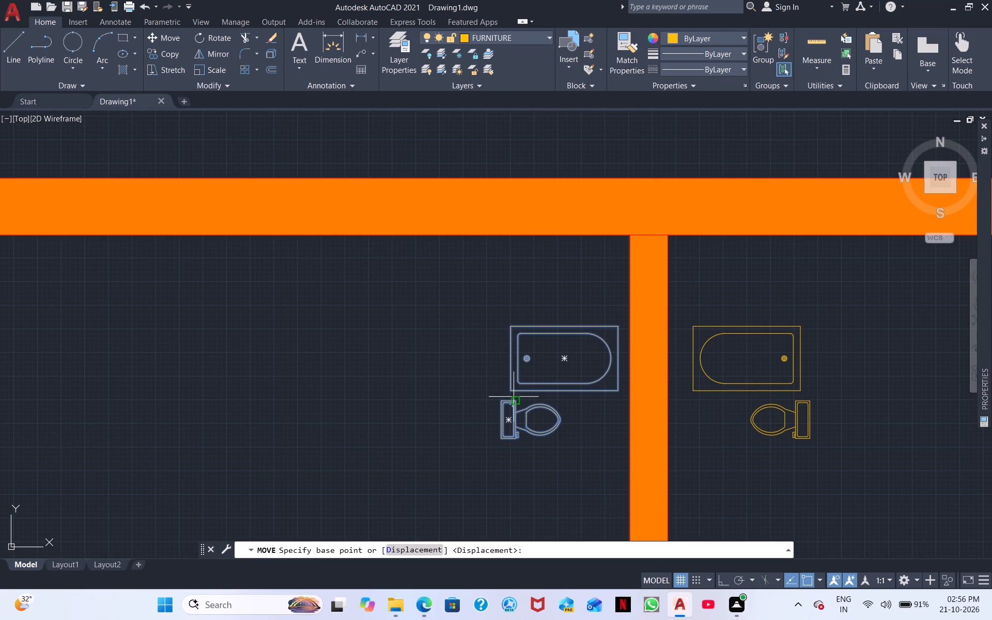
left_click(512, 327)
middle_click_drag(323, 327, 477, 382)
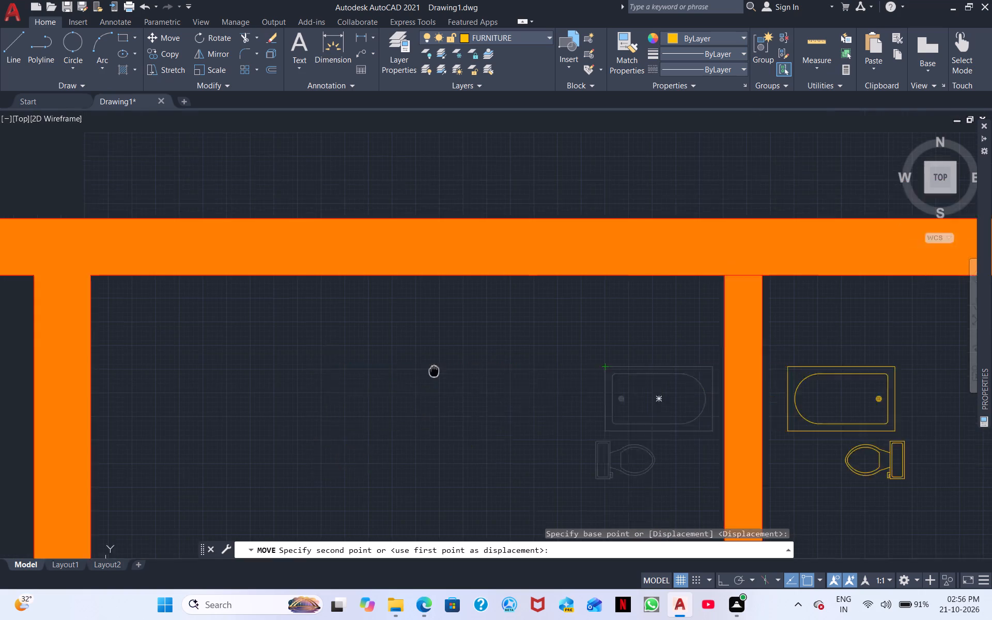
middle_click_drag(477, 382, 910, 412)
scroll(770, 404, "down", 2)
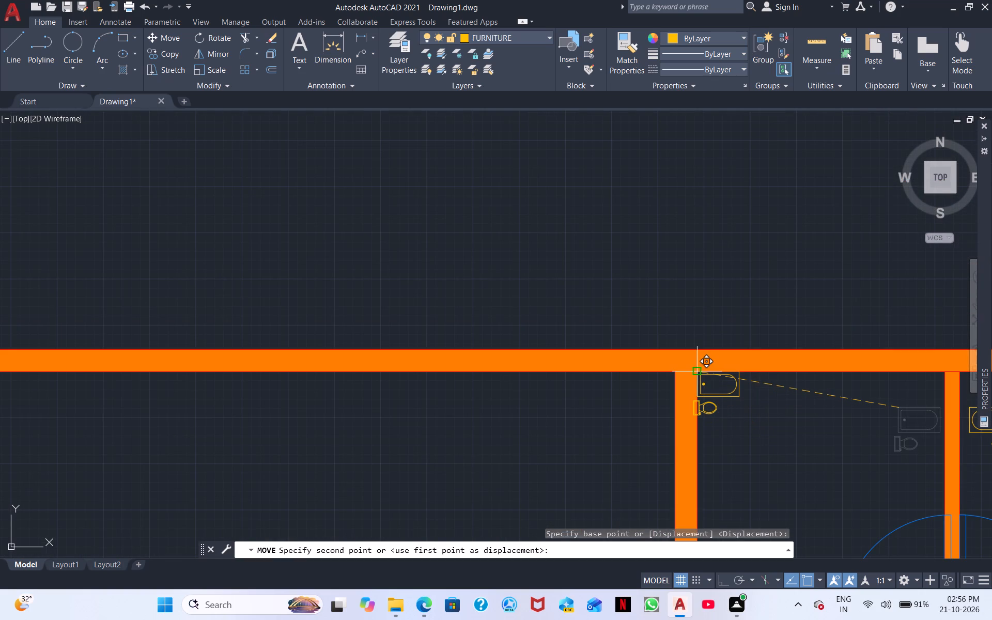
scroll(700, 375, "up", 4)
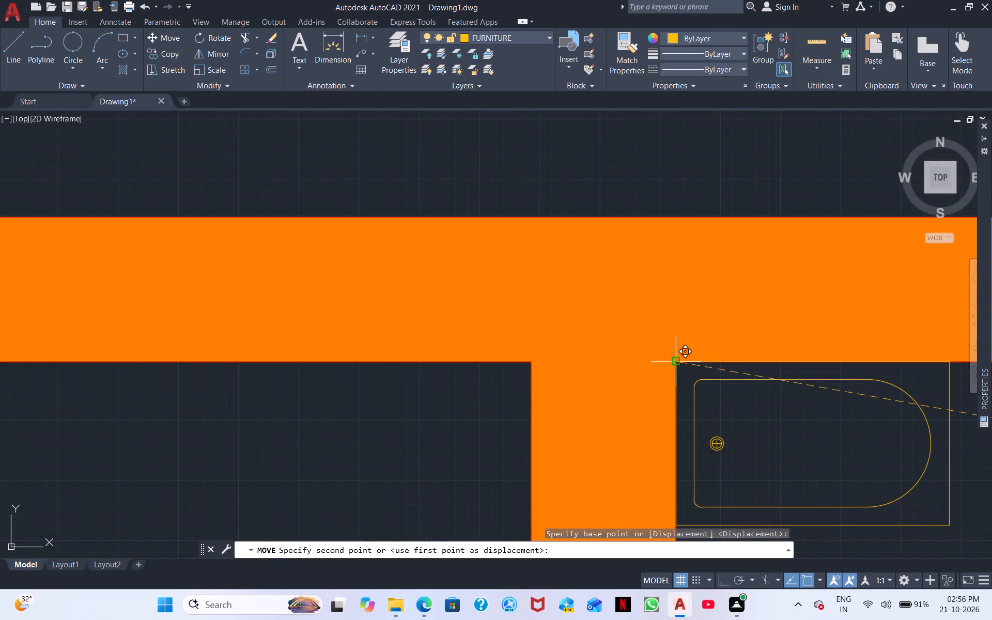
left_click(677, 362)
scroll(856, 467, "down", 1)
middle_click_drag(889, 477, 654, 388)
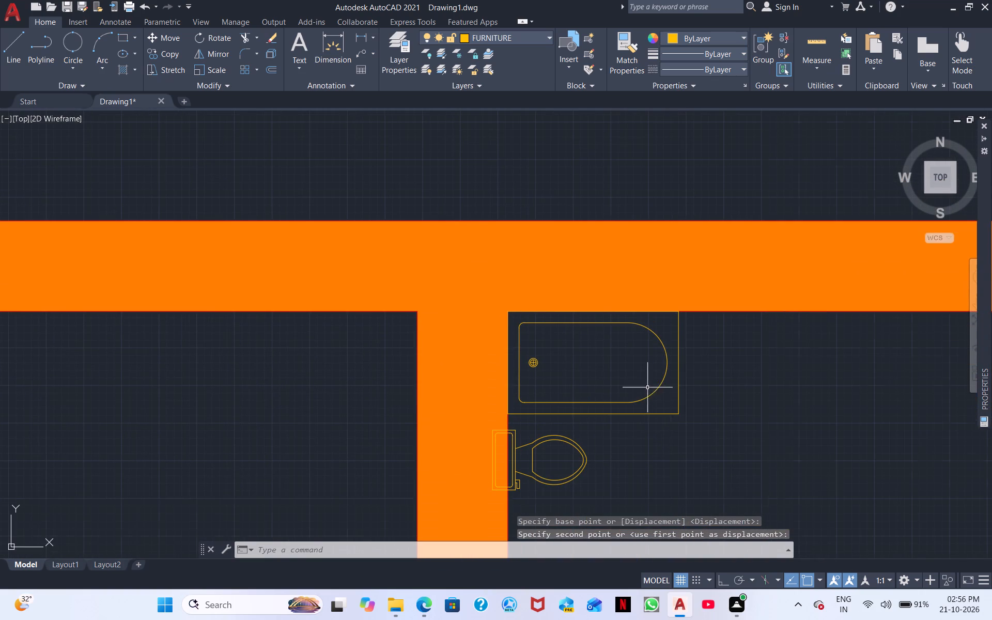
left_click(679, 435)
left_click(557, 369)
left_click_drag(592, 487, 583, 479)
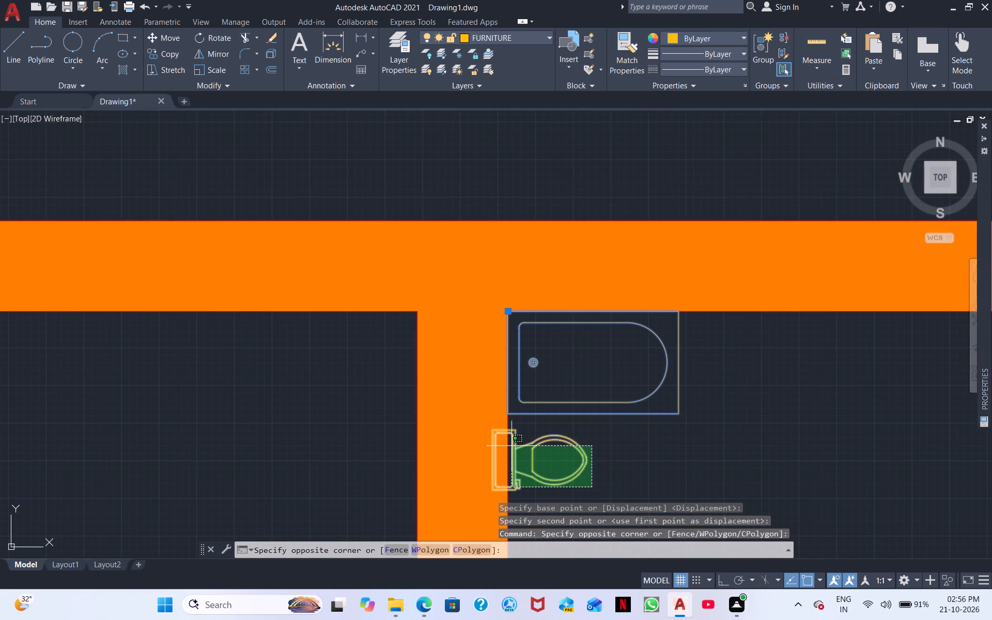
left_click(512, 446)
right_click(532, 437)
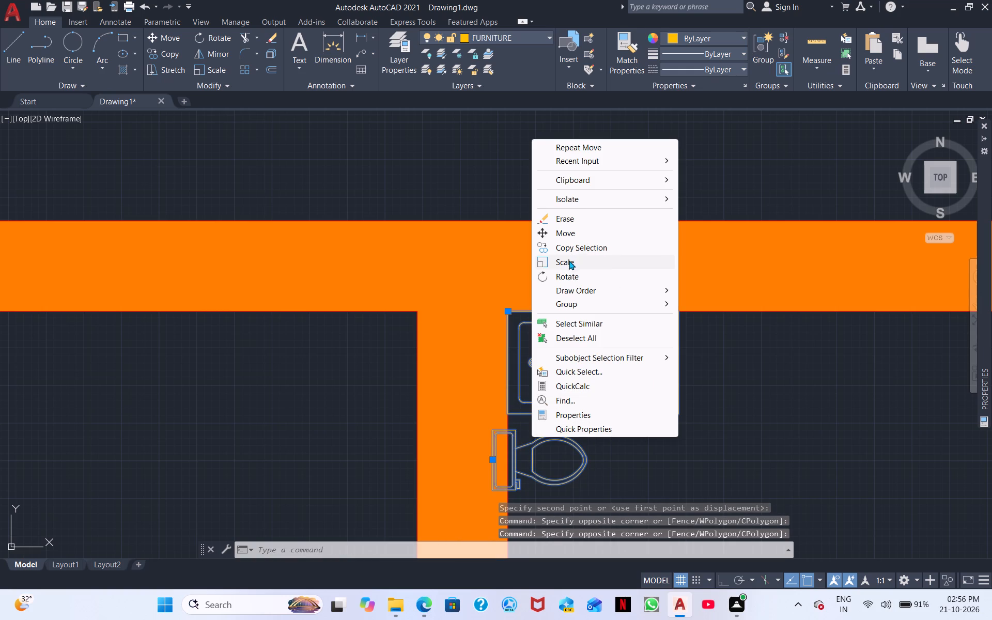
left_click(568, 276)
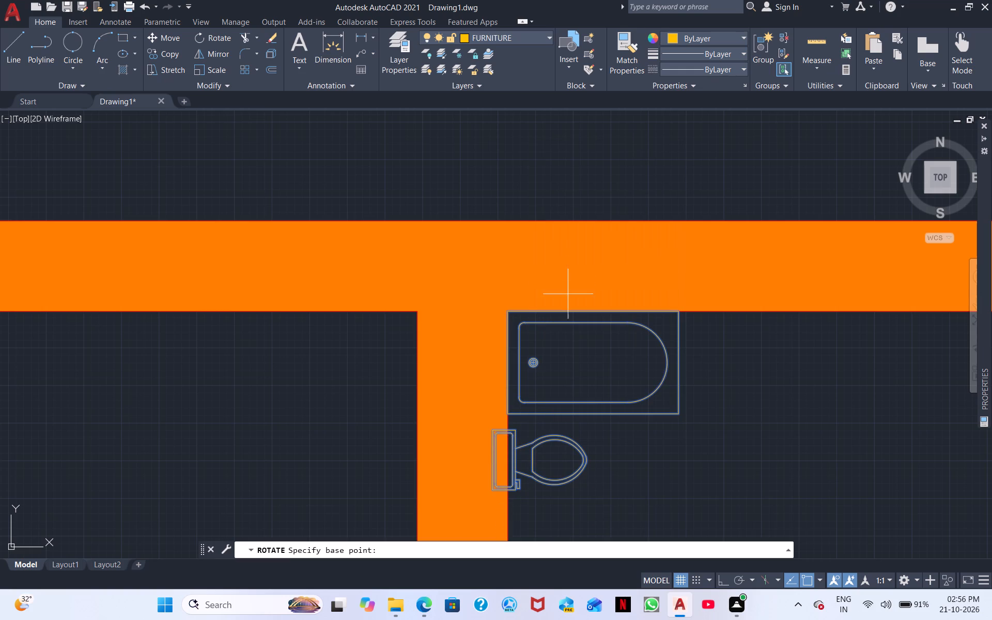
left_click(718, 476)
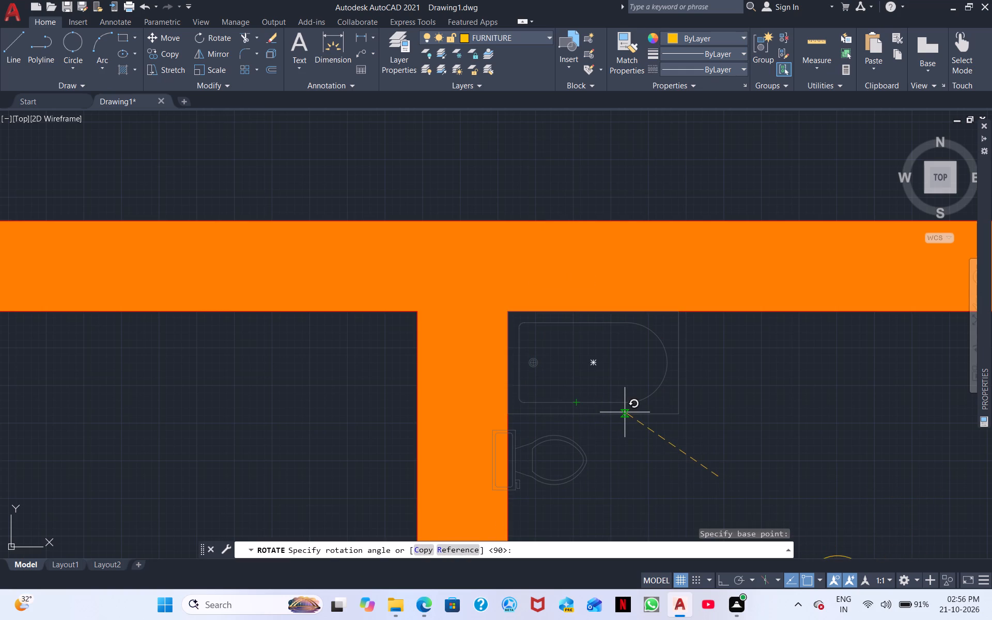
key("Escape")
Scale up the left small bathroom's bathtub and toilet from the tub's upper-left corner until the tub spans about 70% of the room's width.
left_click(679, 459)
left_click(562, 397)
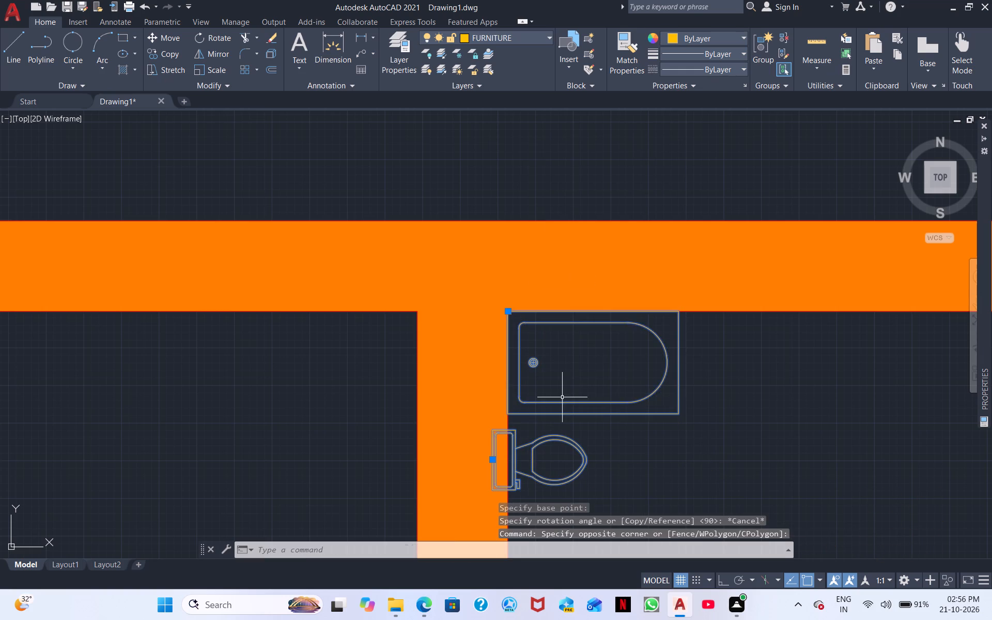
right_click(562, 397)
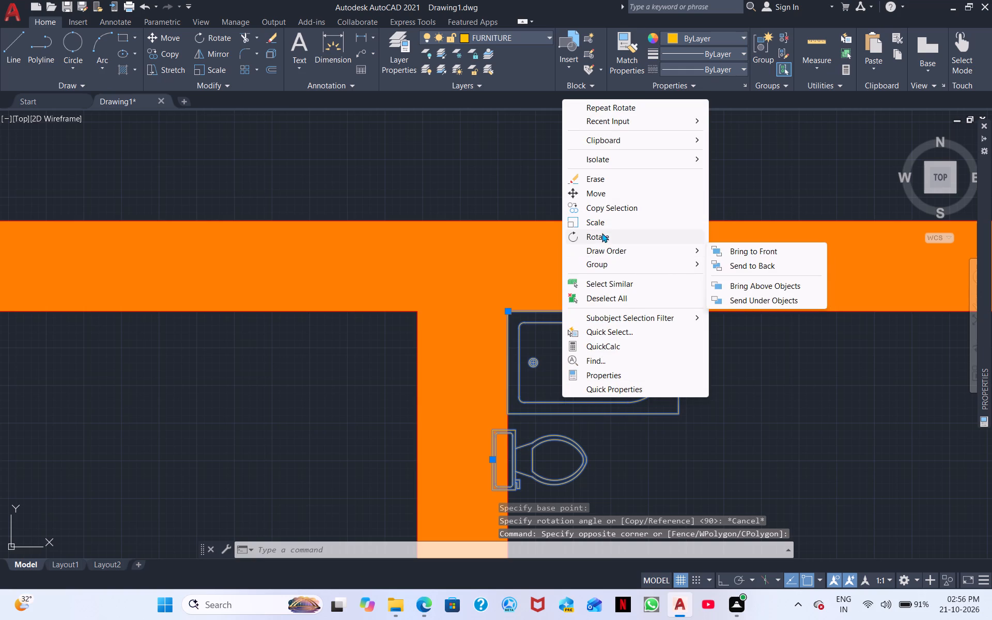
left_click(600, 221)
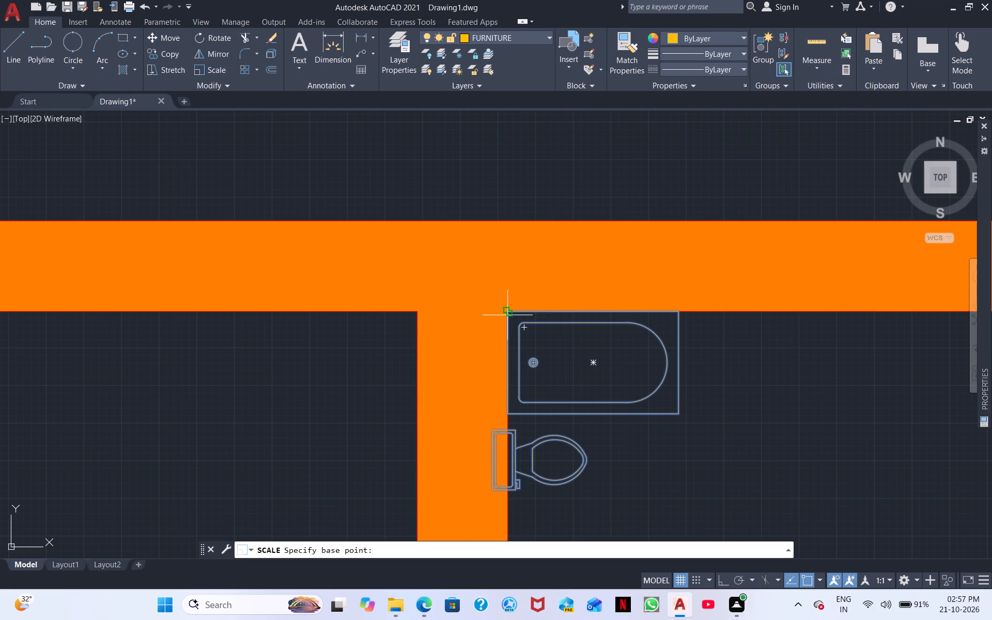
left_click(507, 313)
scroll(657, 406, "down", 1)
middle_click_drag(668, 385, 502, 322)
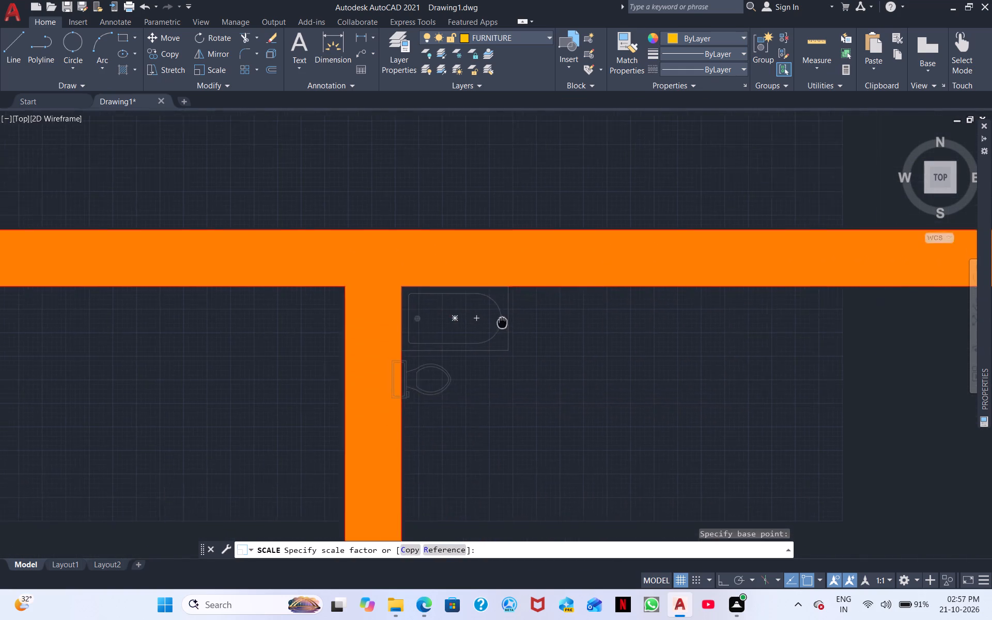
middle_click_drag(502, 322, 485, 313)
scroll(485, 313, "down", 2)
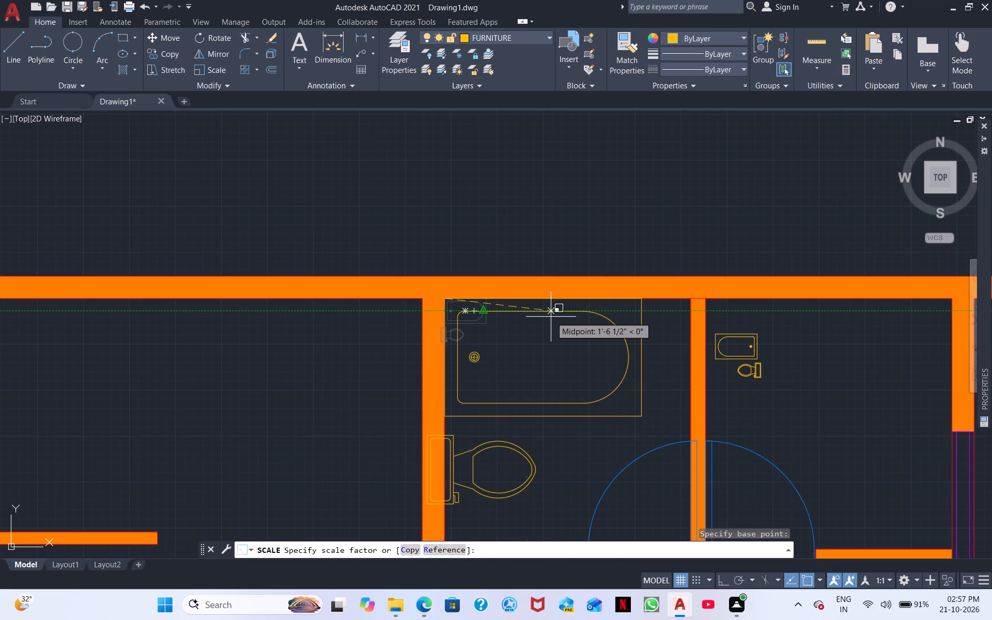
left_click(540, 317)
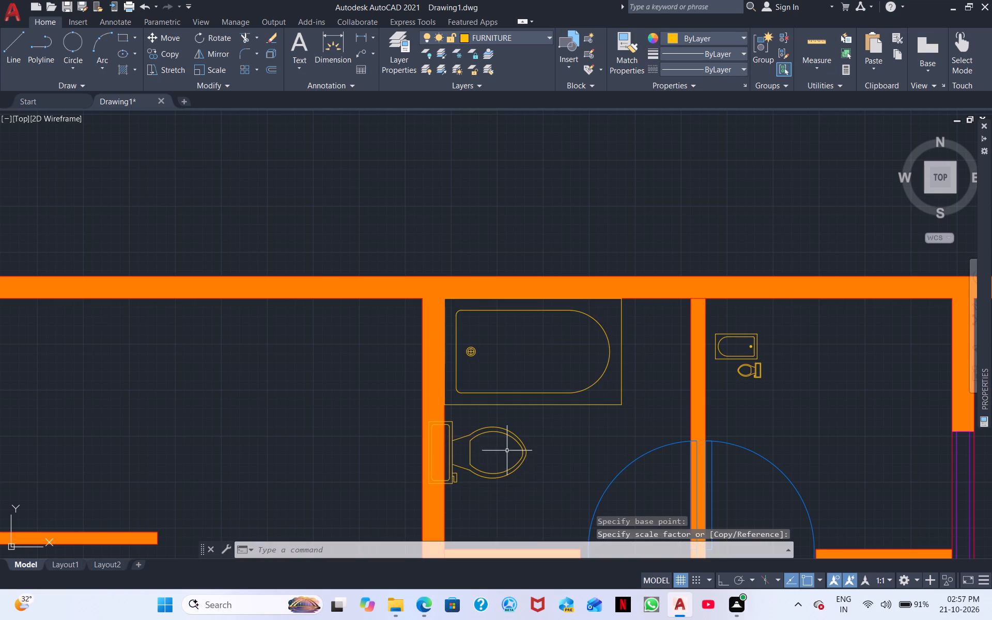
Move the left small bathroom's toilet sideways out of the wall so its tank back sits against the wall's inner face.
left_click_drag(525, 471, 517, 466)
left_click(462, 438)
right_click(462, 438)
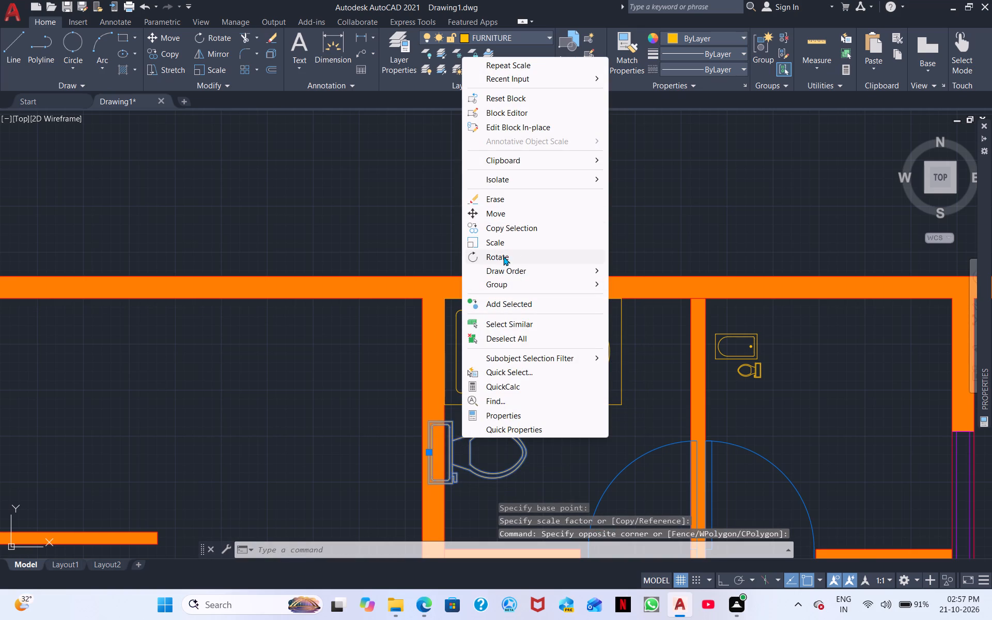
left_click(506, 209)
scroll(445, 457, "up", 1)
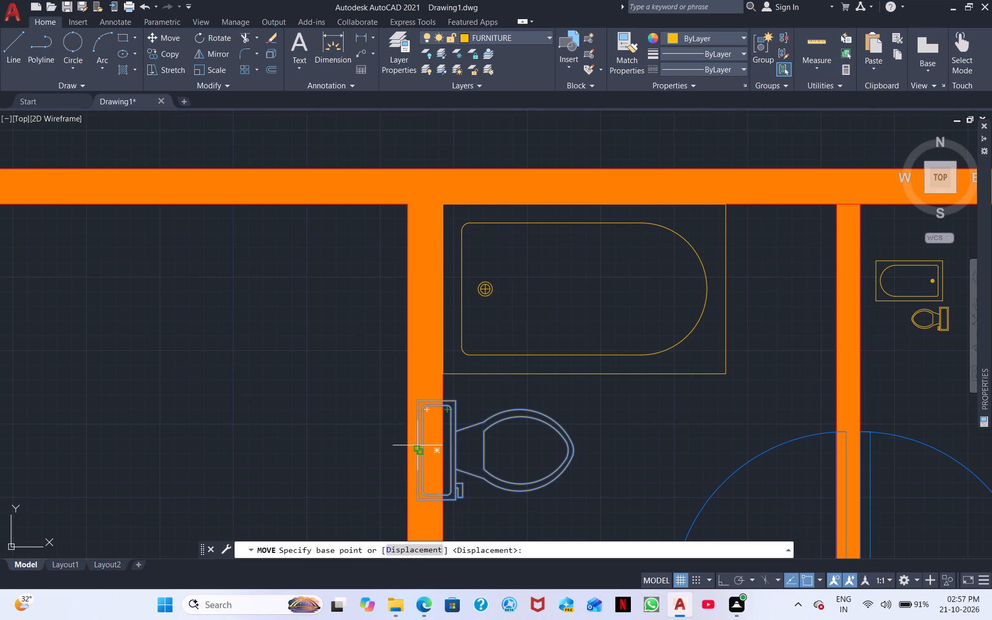
left_click(417, 445)
left_click(445, 453)
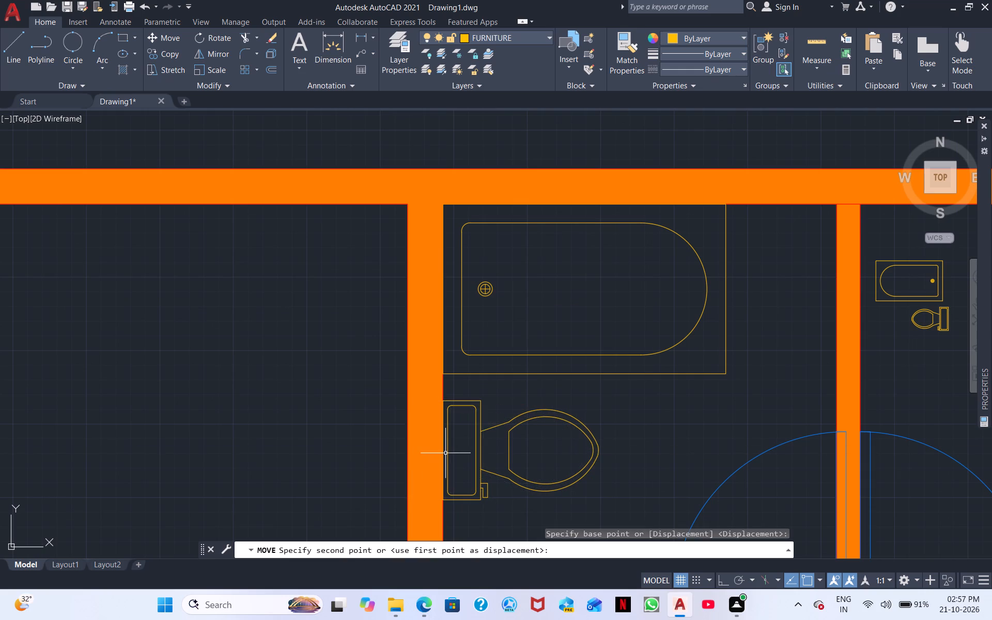
Move the bathtub and toilet set in the right small bathroom so the tub's upper-right corner meets the room's upper-right inner corner.
scroll(447, 451, "down", 1)
middle_click_drag(535, 442, 384, 416)
left_click(616, 396)
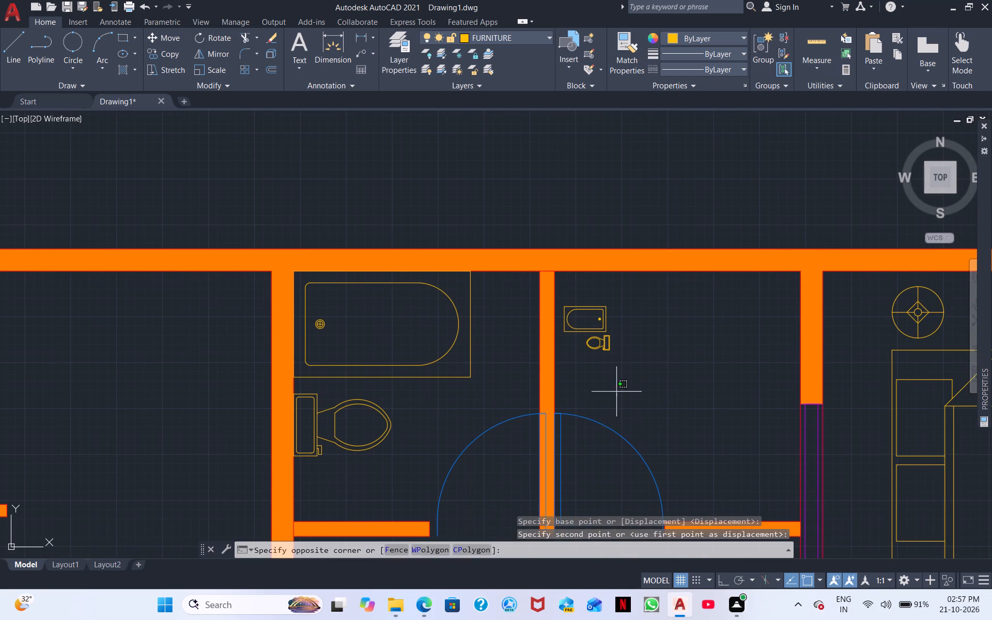
left_click(592, 318)
right_click(630, 351)
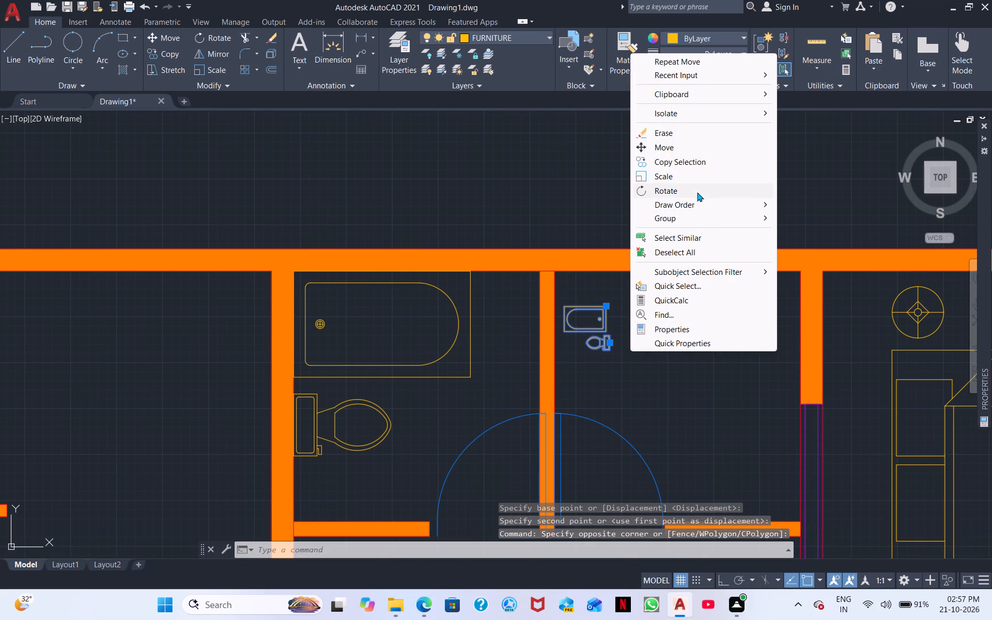
left_click(672, 145)
scroll(476, 424, "up", 2)
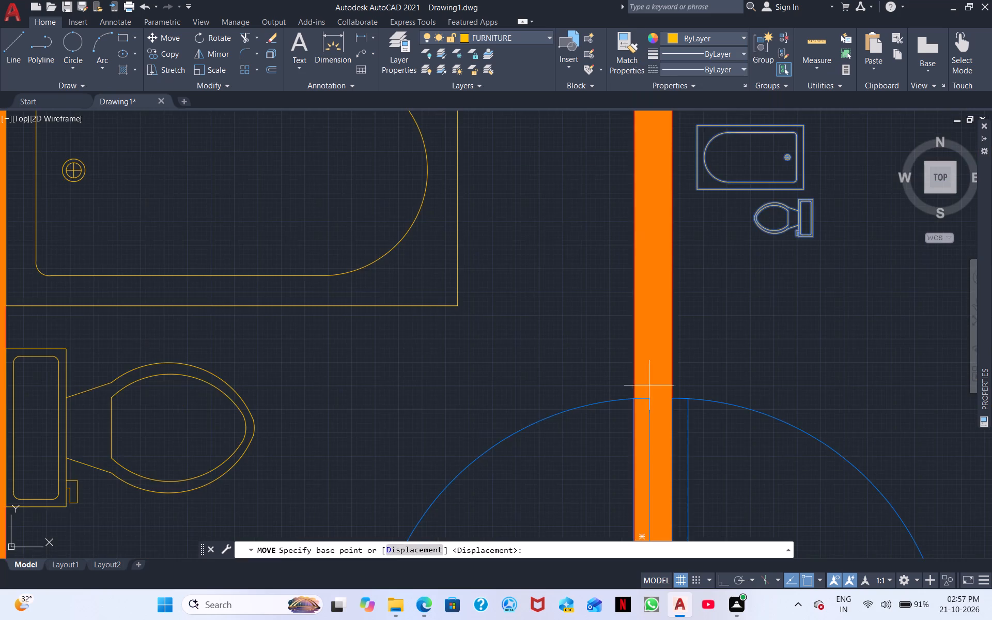
middle_click_drag(639, 390, 424, 619)
scroll(523, 428, "up", 2)
middle_click_drag(668, 396, 541, 519)
left_click(566, 446)
middle_click_drag(945, 392, 517, 517)
middle_click_drag(780, 421, 227, 532)
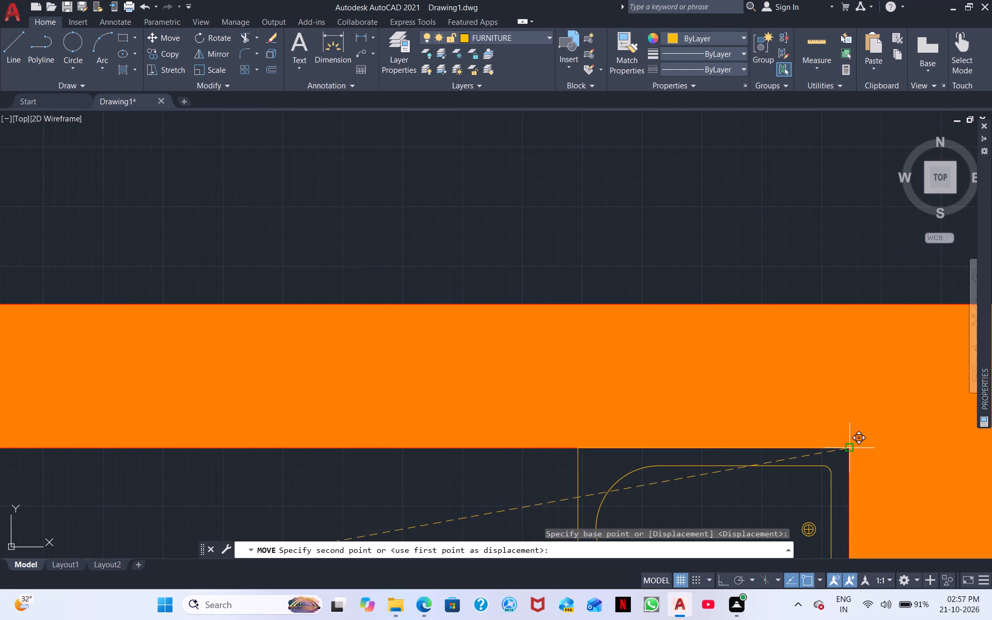
left_click(847, 451)
Scale up the right small bathroom's bathtub and toilet from the tub's upper-right corner until the tub spans nearly two-thirds of the room's width.
scroll(828, 466, "down", 3)
middle_click_drag(788, 493, 678, 367)
left_click_drag(710, 404, 704, 395)
left_click(643, 350)
left_click(689, 374)
left_click_drag(692, 387, 691, 381)
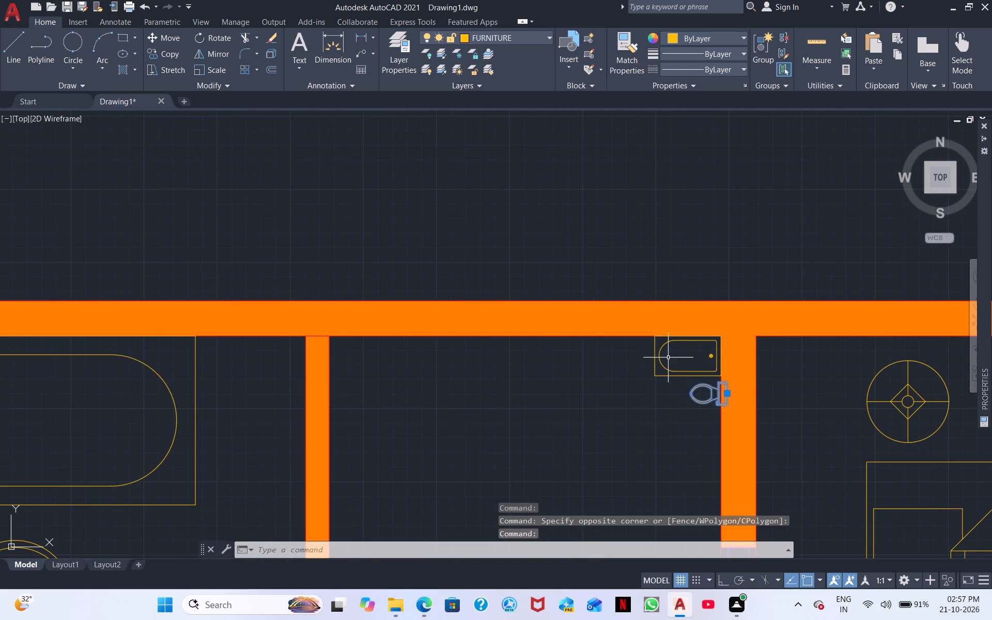
left_click(668, 358)
left_click(683, 385)
left_click(686, 385)
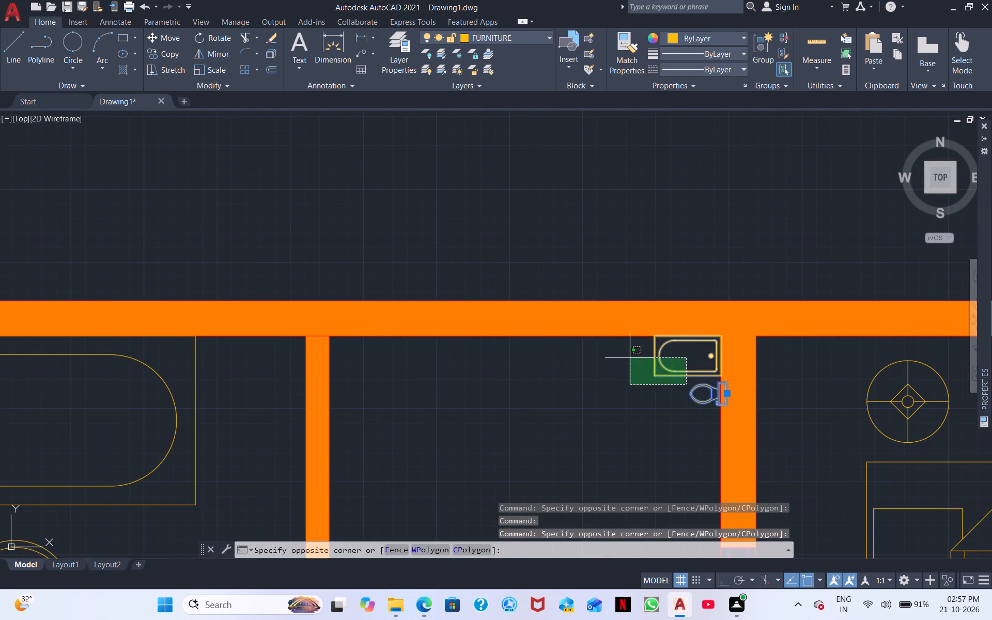
left_click(630, 358)
right_click_drag(629, 359, 627, 365)
left_click(691, 185)
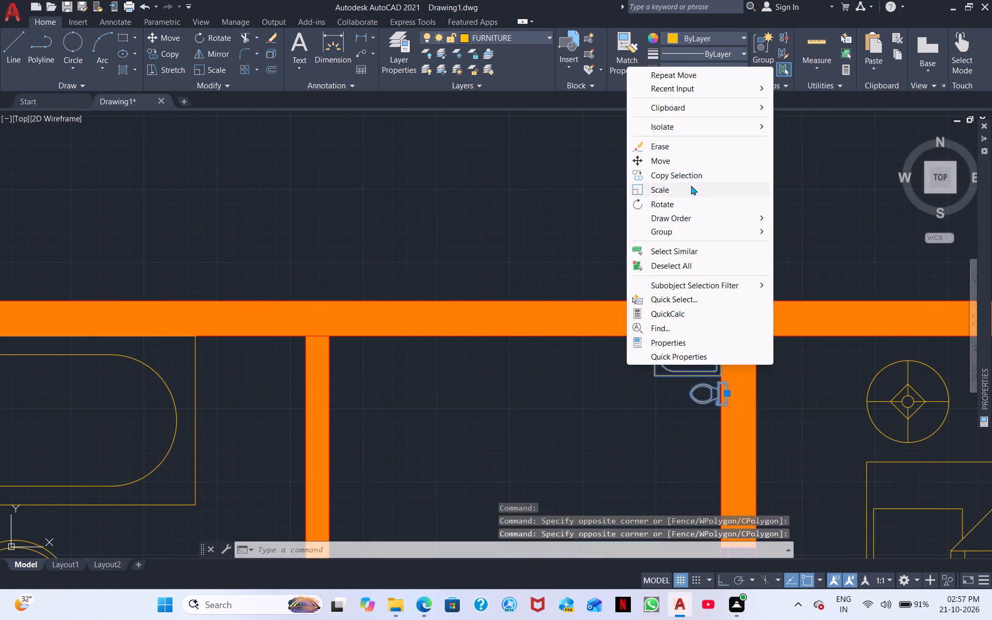
left_click(720, 337)
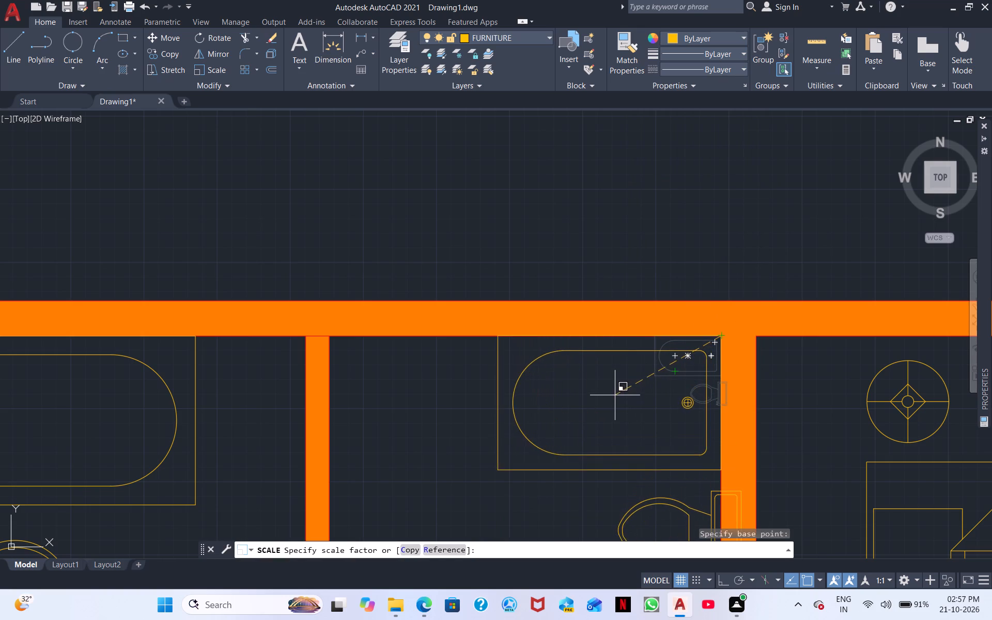
middle_click_drag(615, 395, 598, 296)
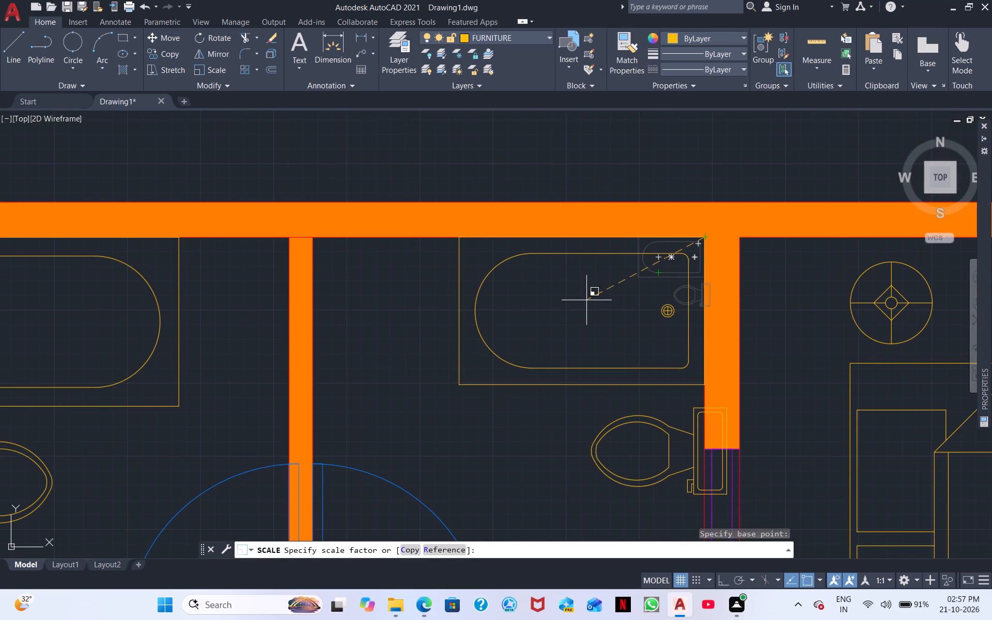
left_click(586, 300)
Move the right small bathroom's toilet out of the wall so its tank's upper back corner meets the inner wall face at the window's upper end.
middle_click_drag(590, 391, 455, 331)
left_click(536, 393)
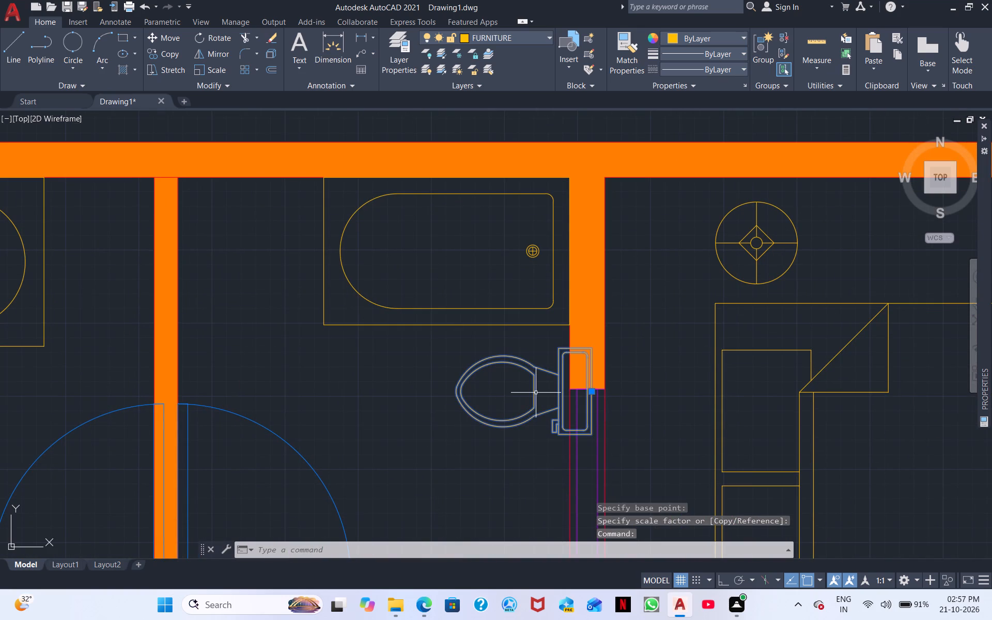
right_click(535, 393)
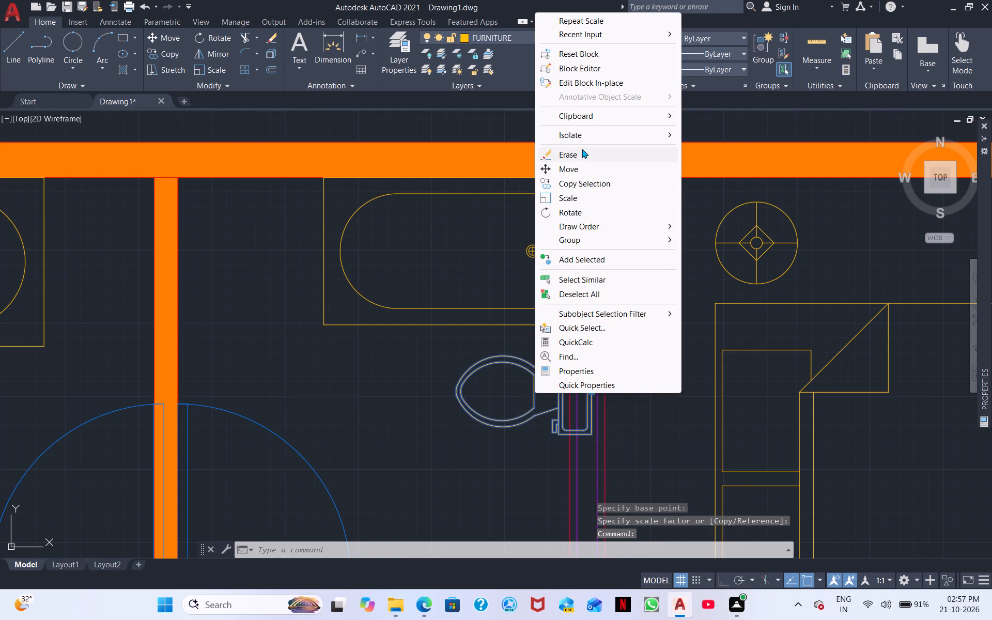
left_click(578, 169)
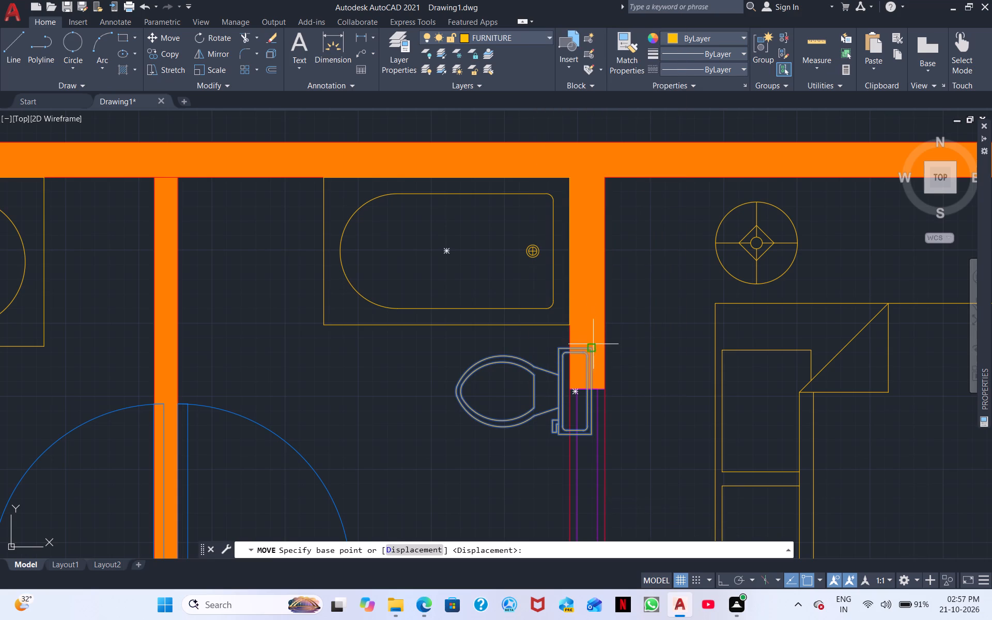
left_click(592, 346)
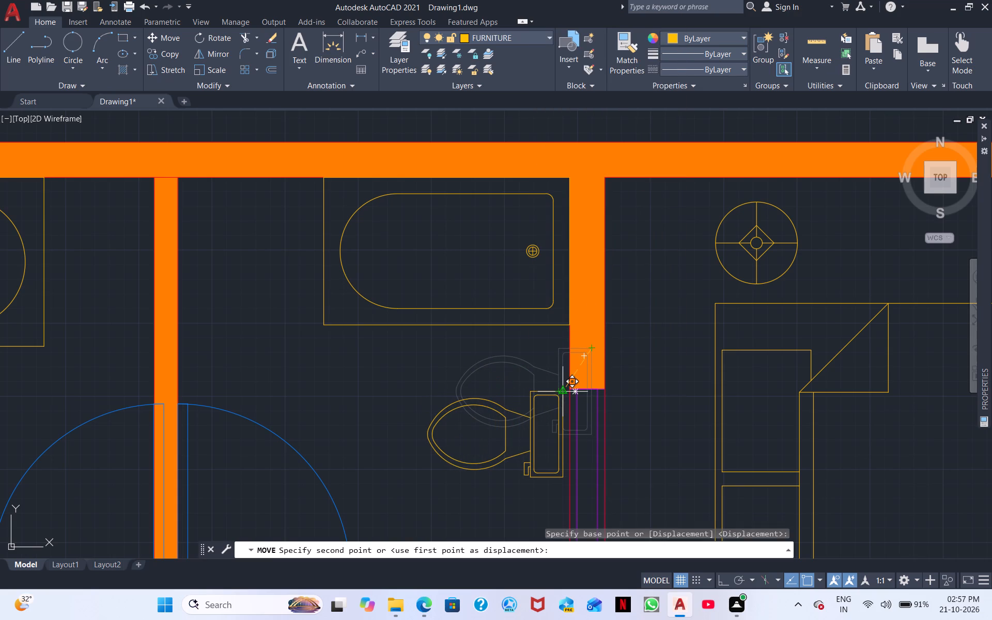
left_click(568, 393)
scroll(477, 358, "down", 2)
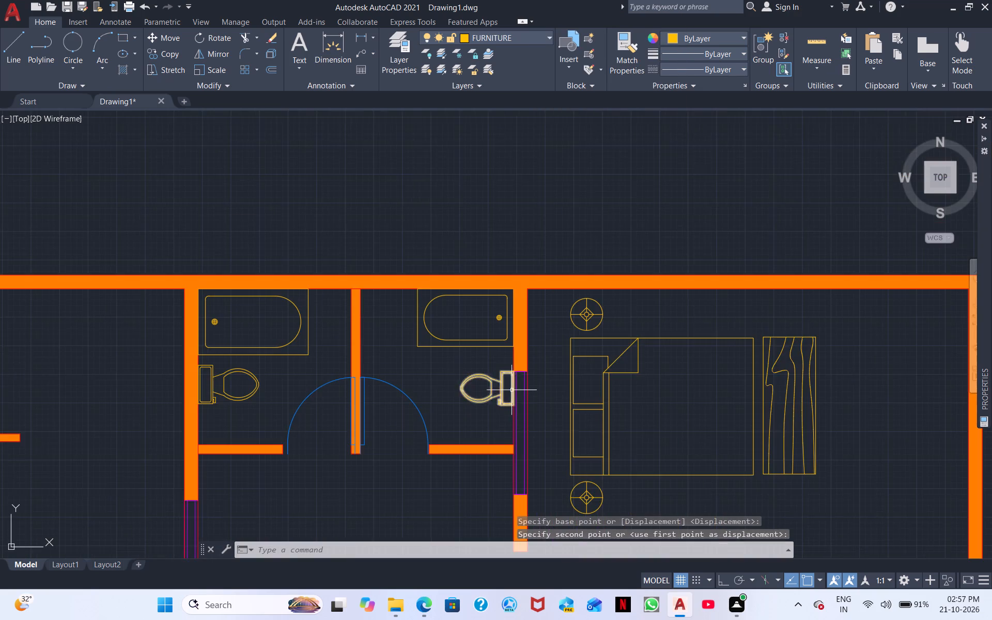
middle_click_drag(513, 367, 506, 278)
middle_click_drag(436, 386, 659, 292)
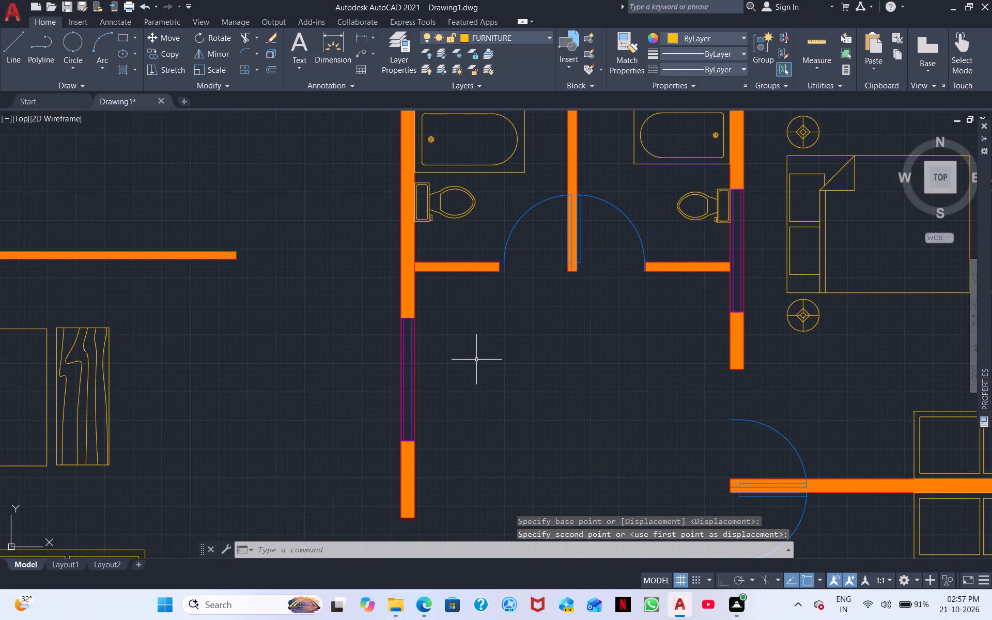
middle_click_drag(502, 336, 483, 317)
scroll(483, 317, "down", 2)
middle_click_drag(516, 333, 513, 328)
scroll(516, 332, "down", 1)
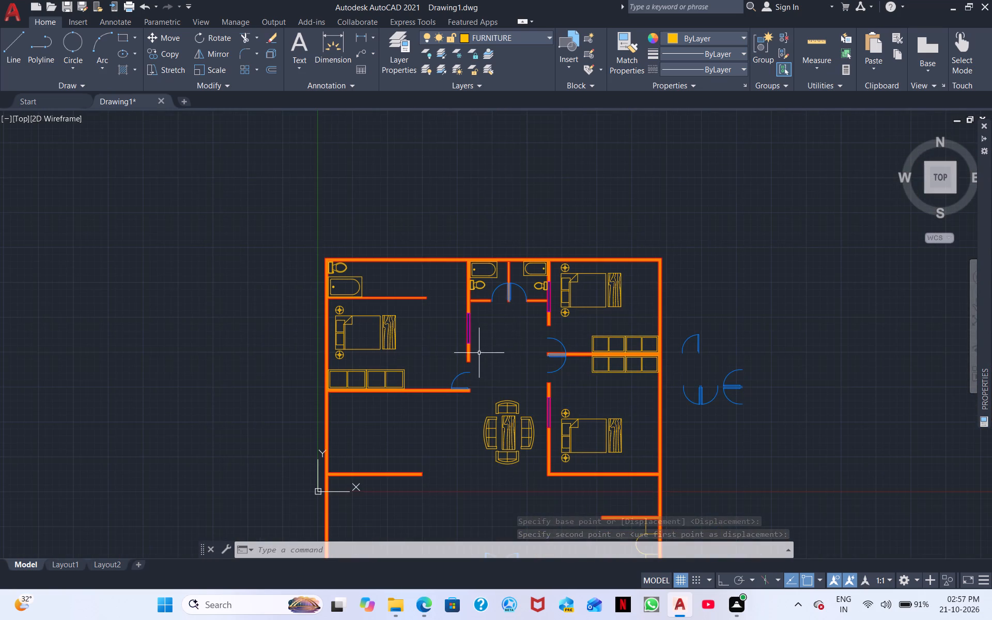
Scale down the four-seat dining set in the central hall to about three-quarters of its size, from its lower-right side.
middle_click_drag(481, 345, 486, 288)
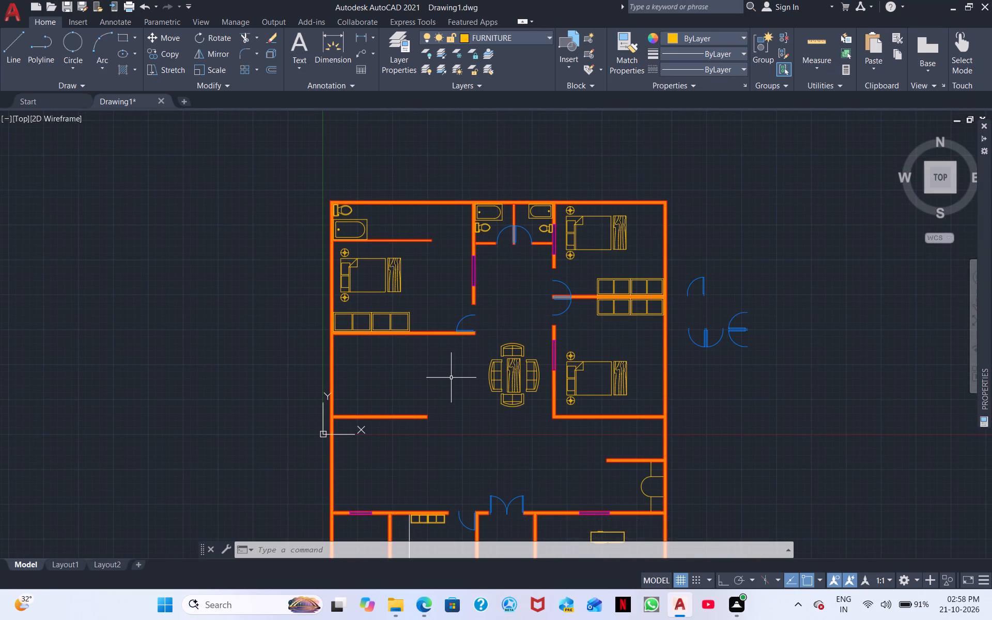
left_click(544, 416)
left_click(484, 342)
right_click(488, 373)
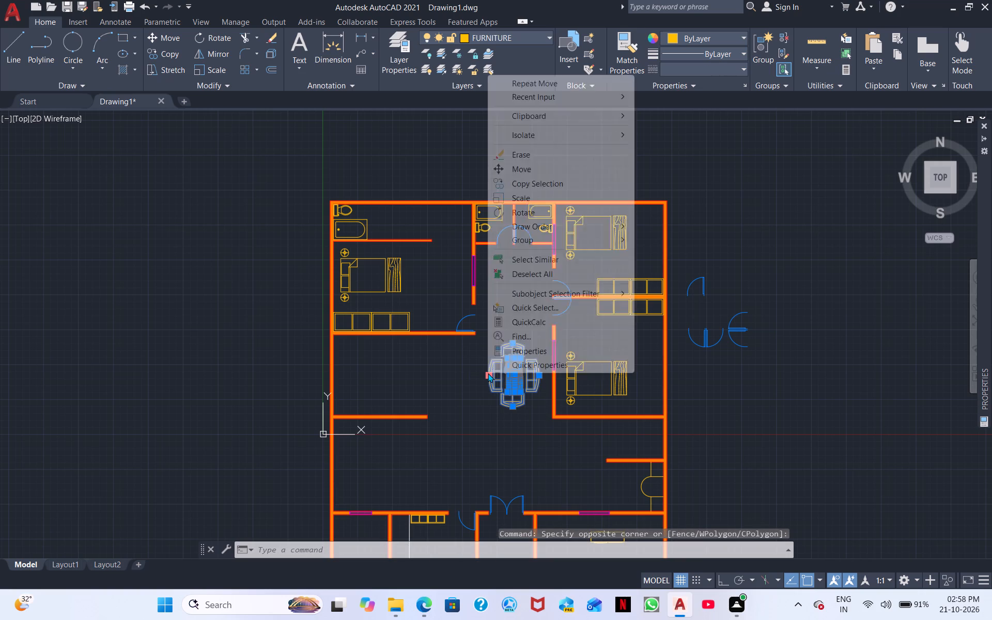
left_click(534, 198)
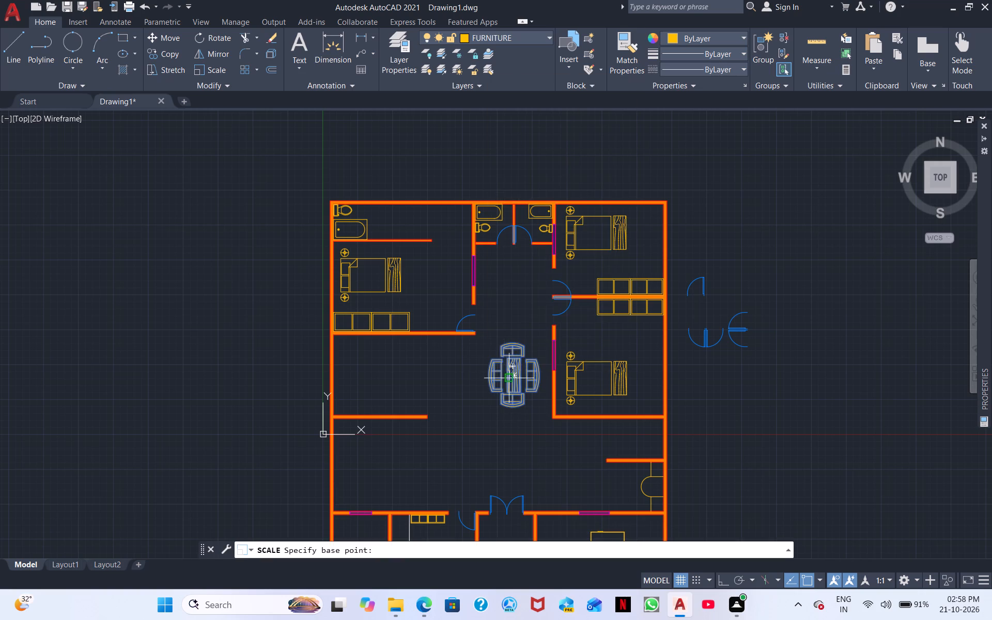
scroll(510, 416, "up", 2)
left_click(548, 388)
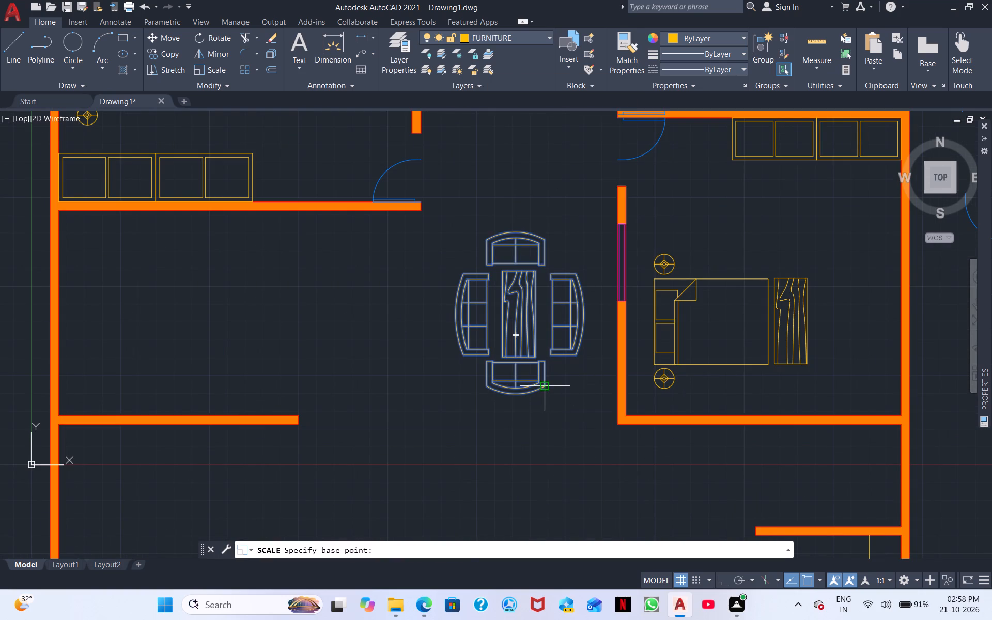
left_click(578, 436)
scroll(552, 397, "down", 1)
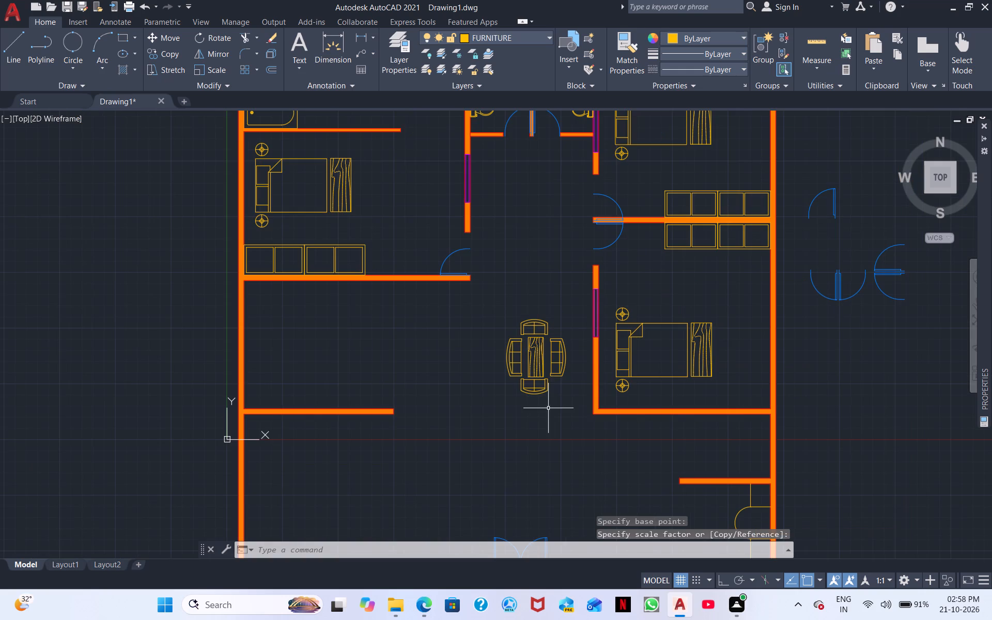
Move the four-chair table set from outside the plan into the hall, between the double entrance door and the semicircular counter fixture.
middle_click_drag(560, 397, 615, 311)
middle_click_drag(565, 376, 594, 288)
scroll(592, 291, "down", 1)
middle_click_drag(625, 315, 554, 328)
scroll(479, 311, "down", 1)
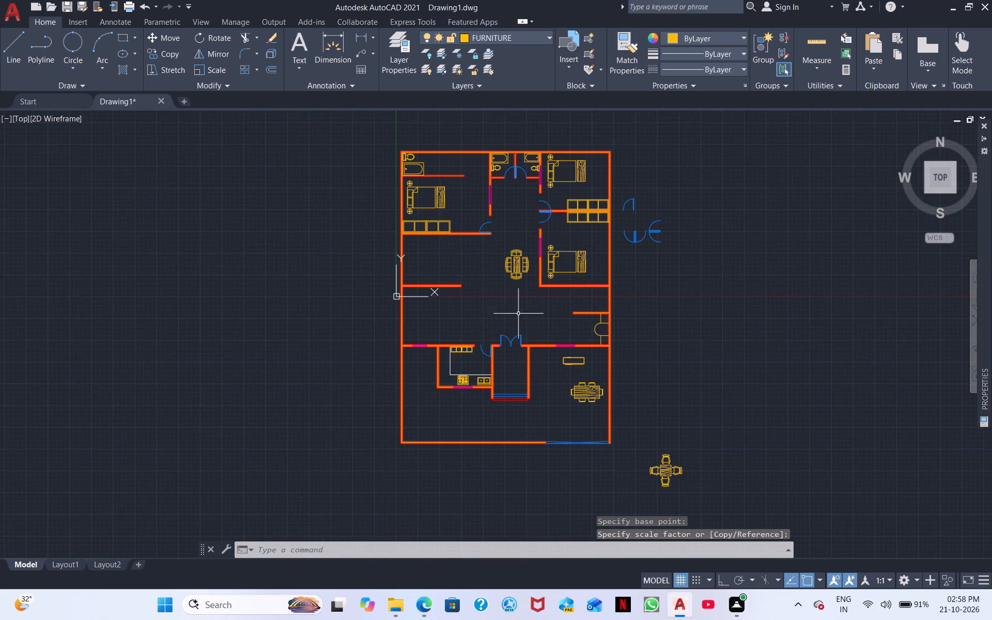
middle_click_drag(609, 328, 444, 258)
scroll(607, 369, "down", 1)
scroll(559, 404, "up", 2)
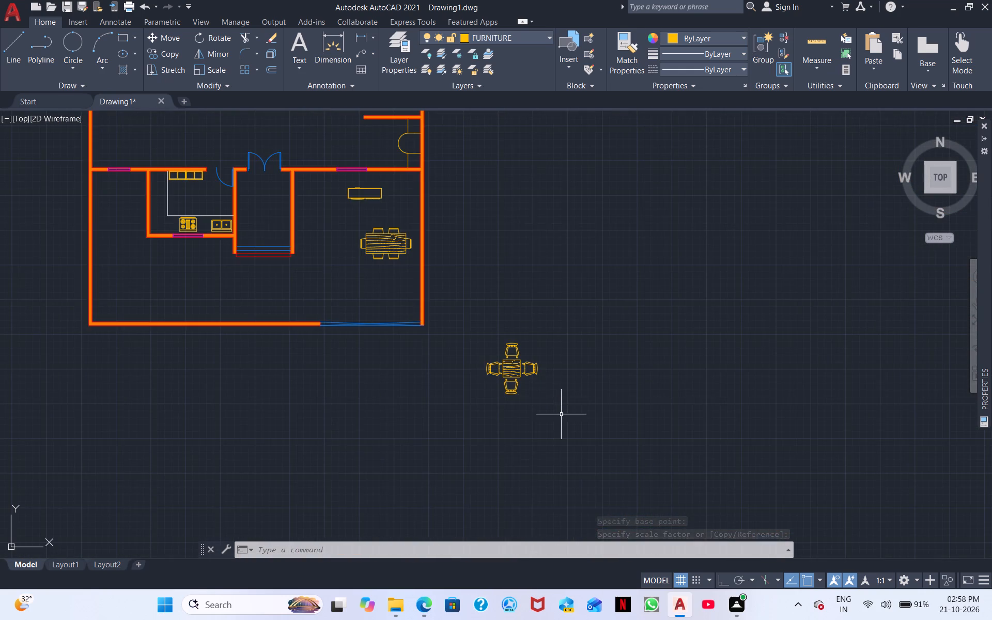
scroll(562, 405, "down", 2)
middle_click_drag(583, 382, 565, 382)
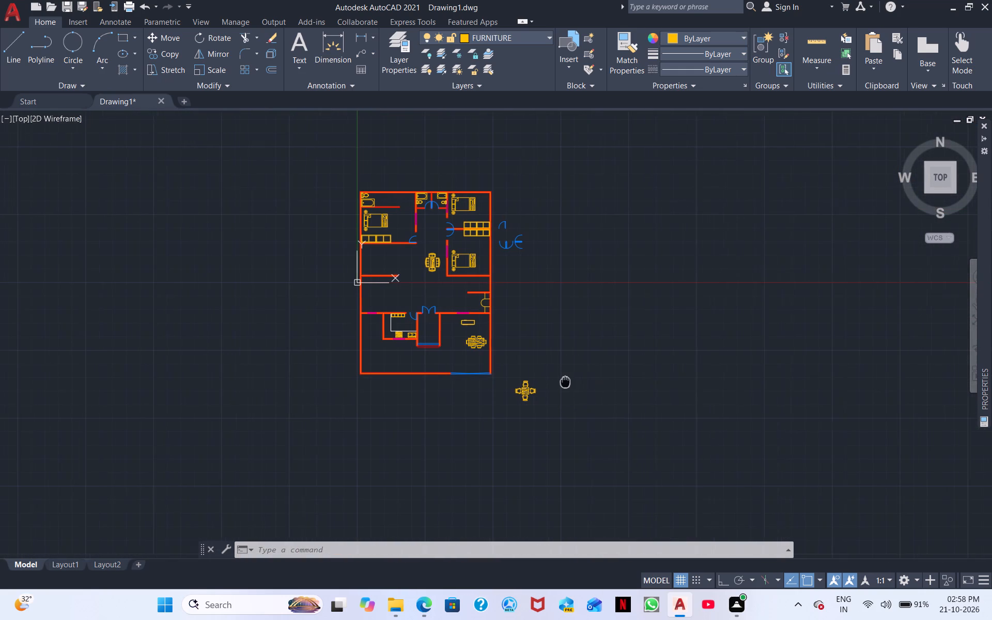
middle_click_drag(565, 382, 514, 382)
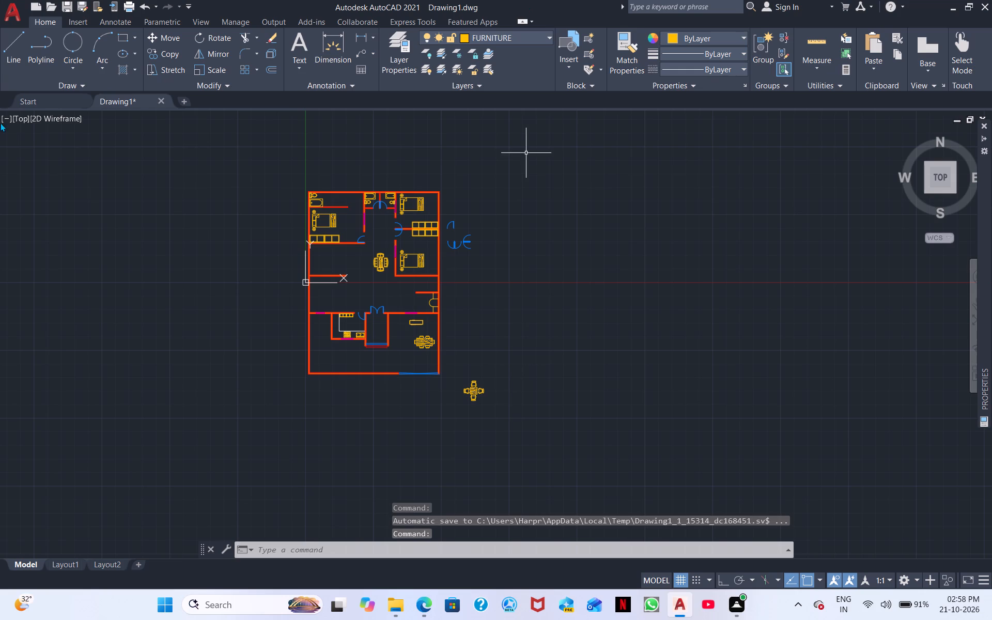
scroll(537, 428, "up", 1)
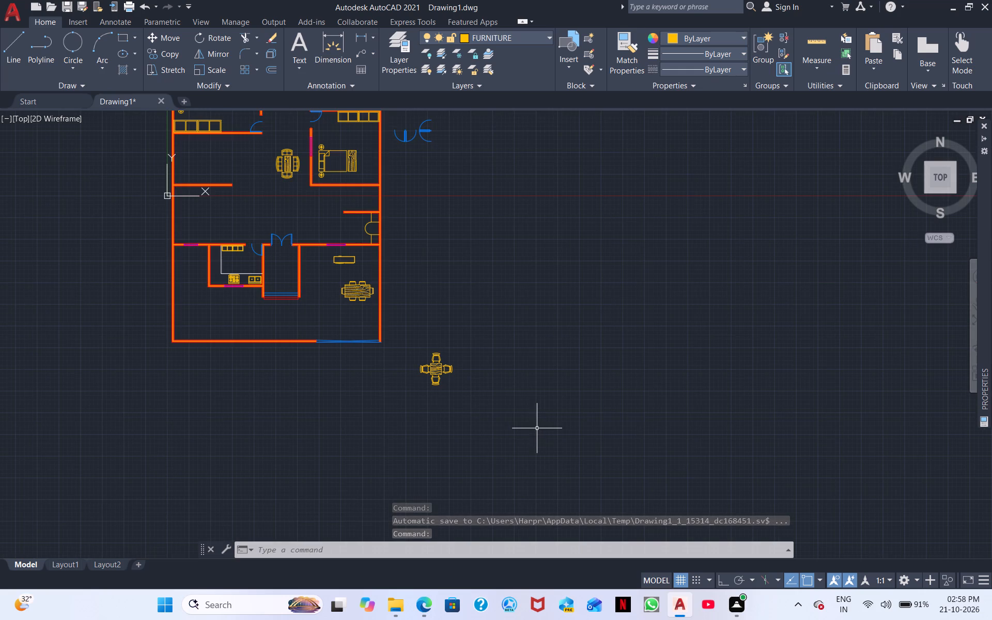
left_click(468, 426)
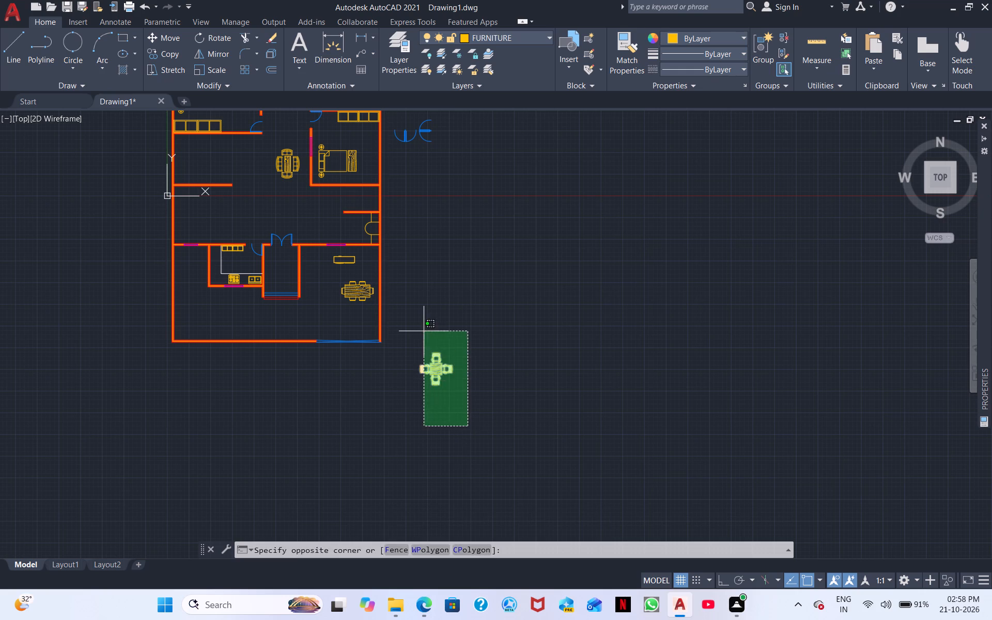
left_click(424, 331)
right_click(424, 331)
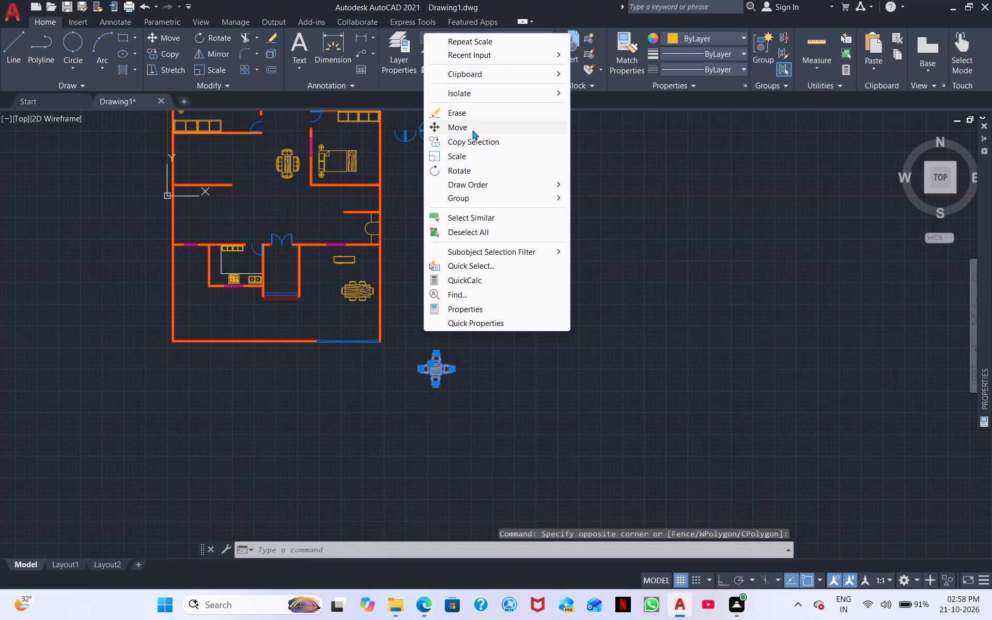
left_click(473, 127)
scroll(432, 373, "up", 2)
left_click(445, 369)
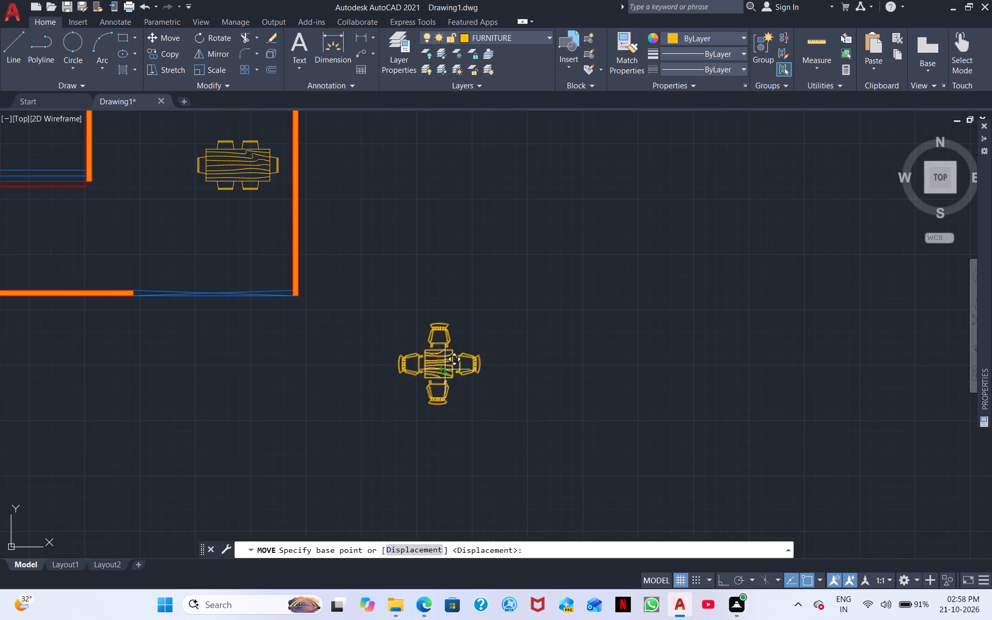
middle_click_drag(328, 370, 722, 616)
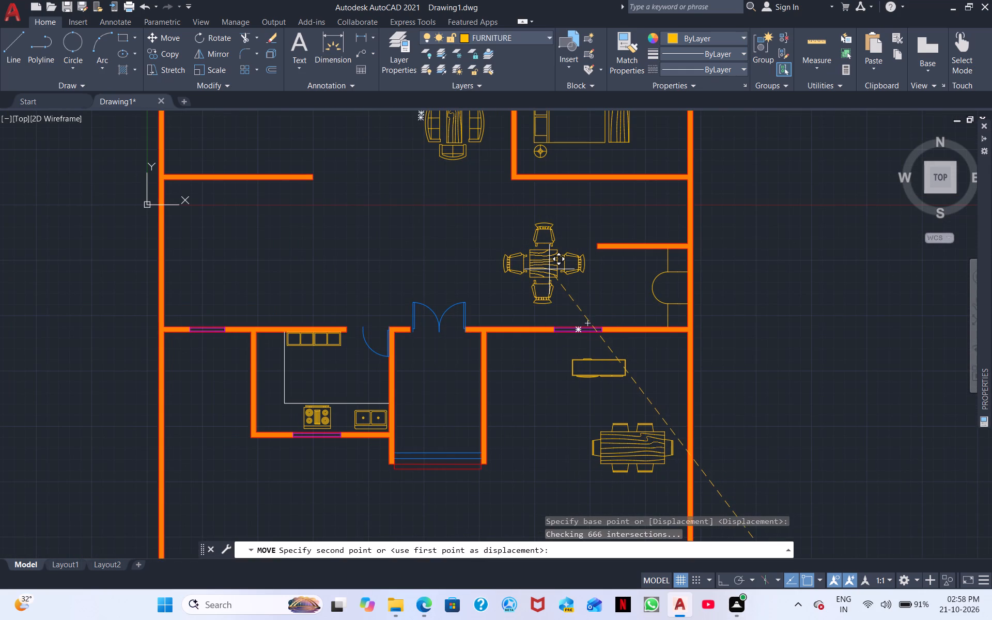
left_click(551, 283)
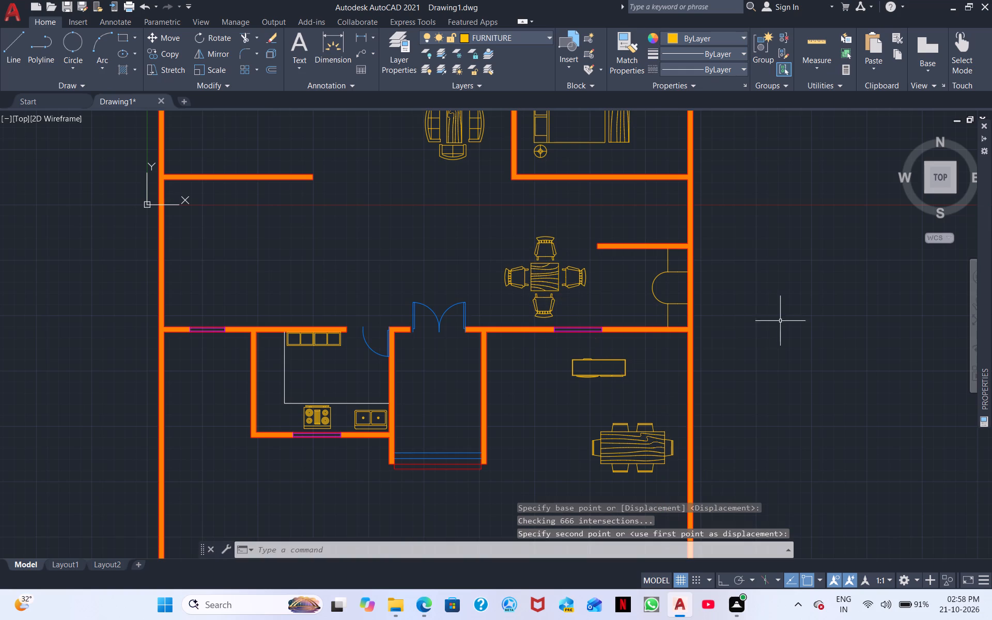
Examine the kitchen fixtures and the furniture layout across the rest of the floor plan.
middle_click_drag(787, 323, 962, 282)
scroll(521, 312, "up", 2)
middle_click_drag(550, 355, 504, 323)
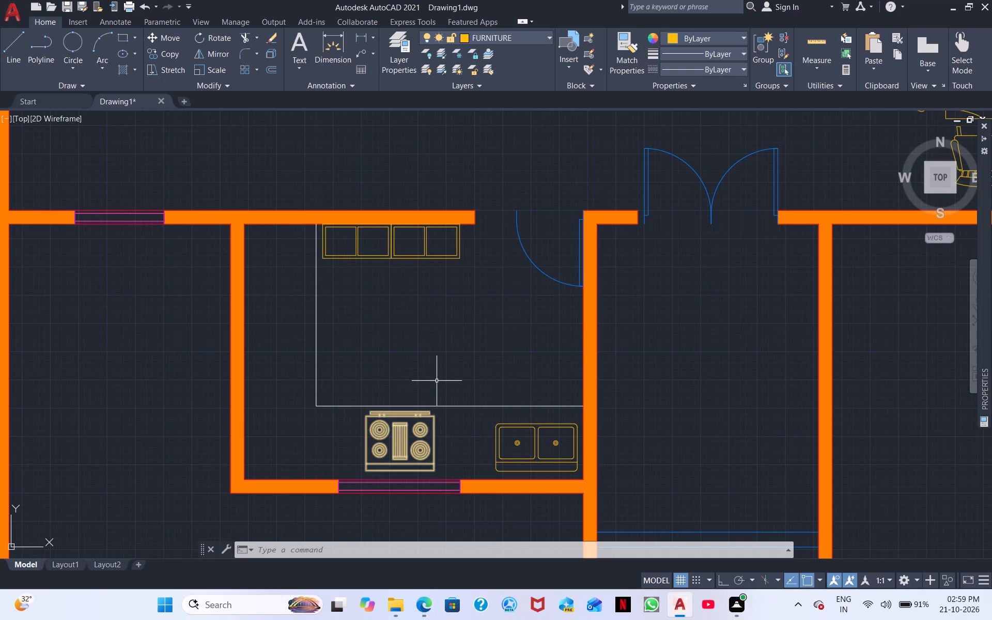
middle_click_drag(444, 383, 449, 388)
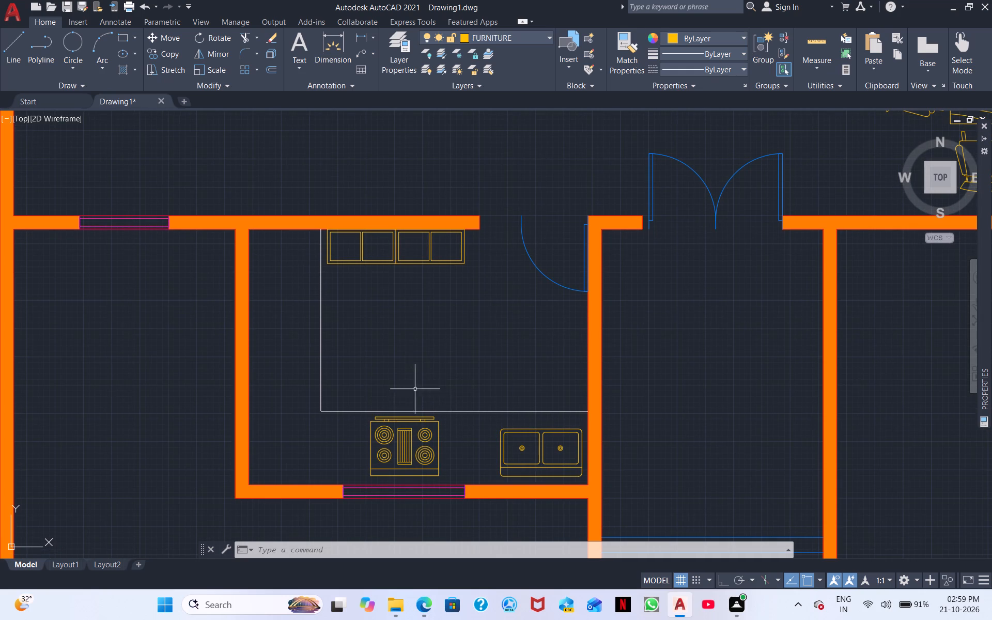
scroll(445, 380, "down", 1)
middle_click_drag(485, 364, 357, 417)
scroll(362, 411, "down", 1)
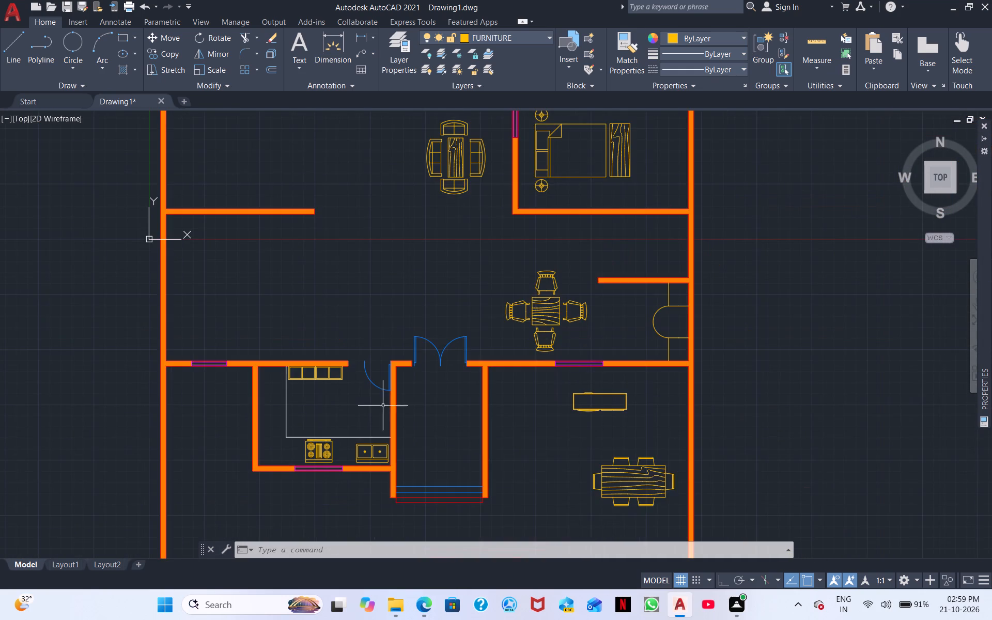
middle_click_drag(486, 265, 659, 457)
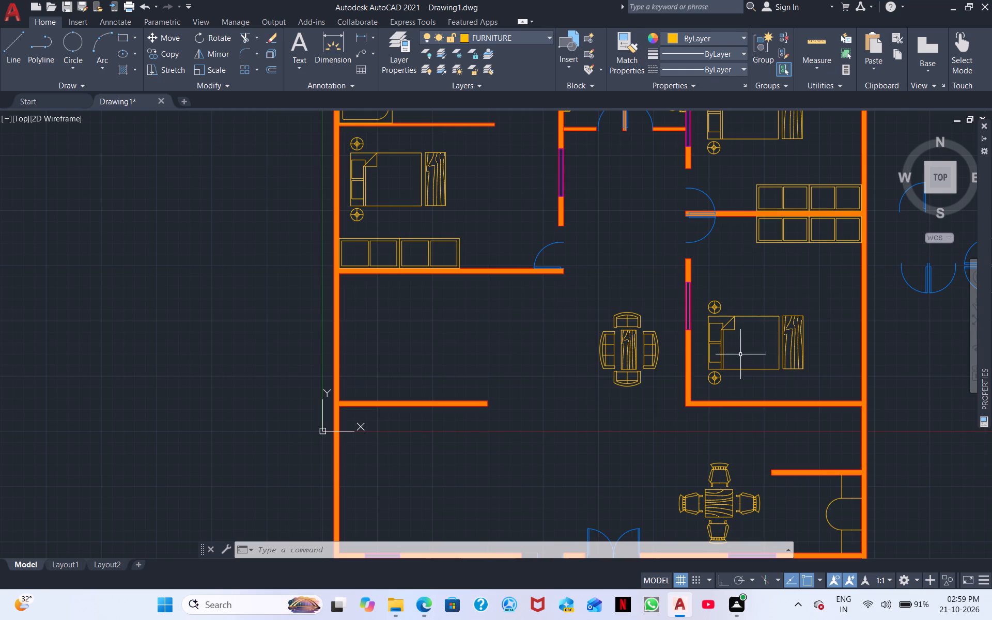
scroll(633, 308, "down", 2)
middle_click_drag(664, 339, 518, 247)
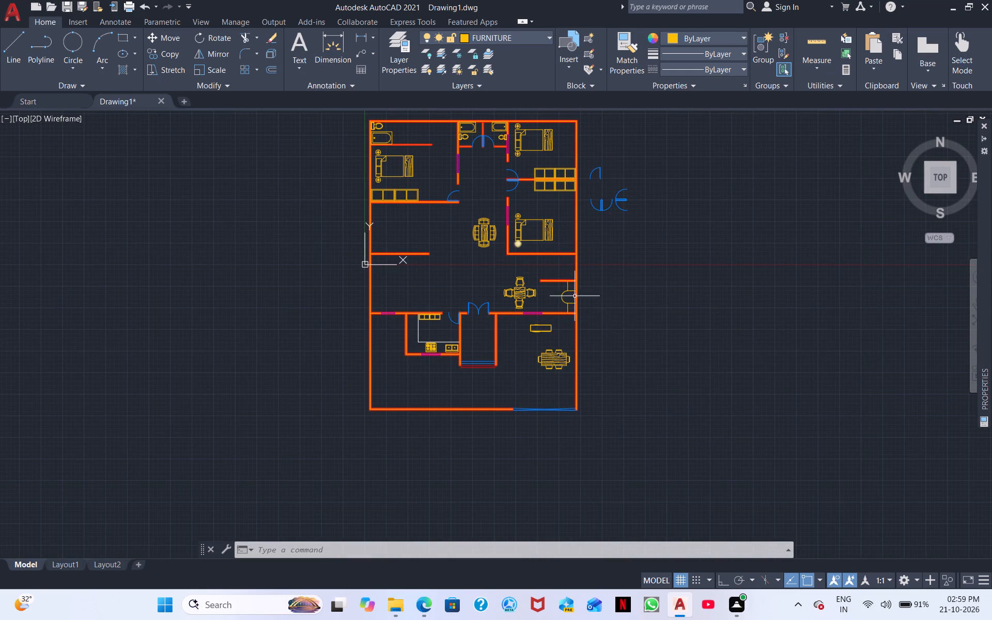
Move the narrow rectangular cabinet block above the six-seat table out of the house into the empty space to the right.
left_click(546, 332)
right_click(546, 332)
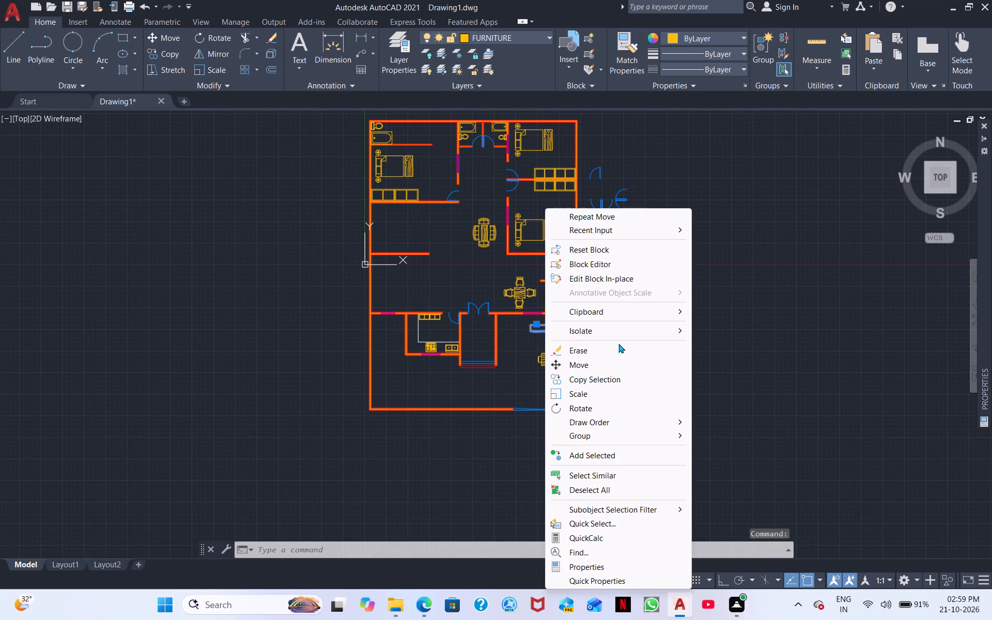
left_click(595, 367)
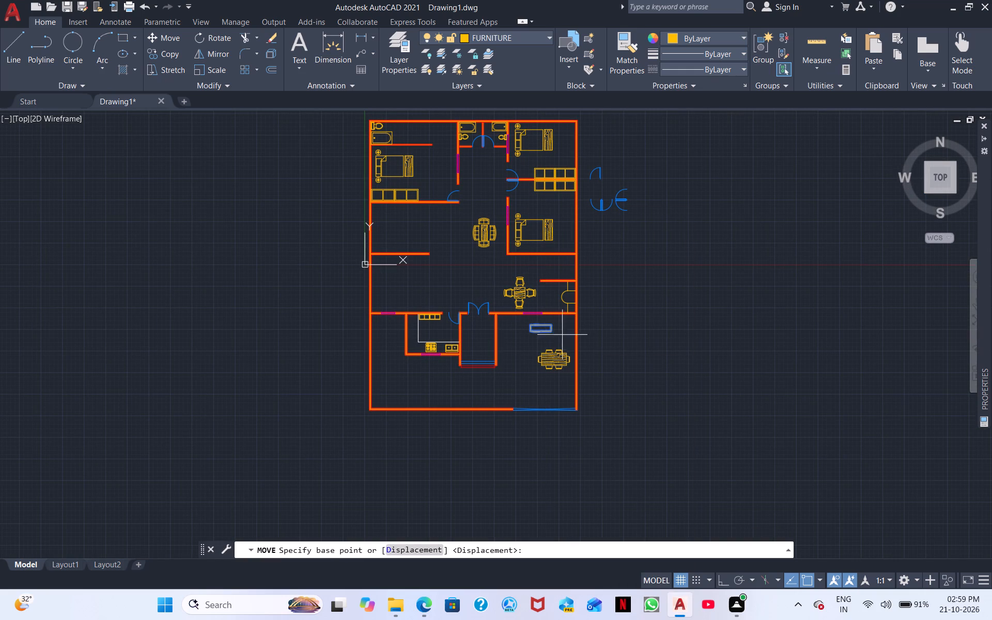
left_click(547, 324)
left_click(707, 317)
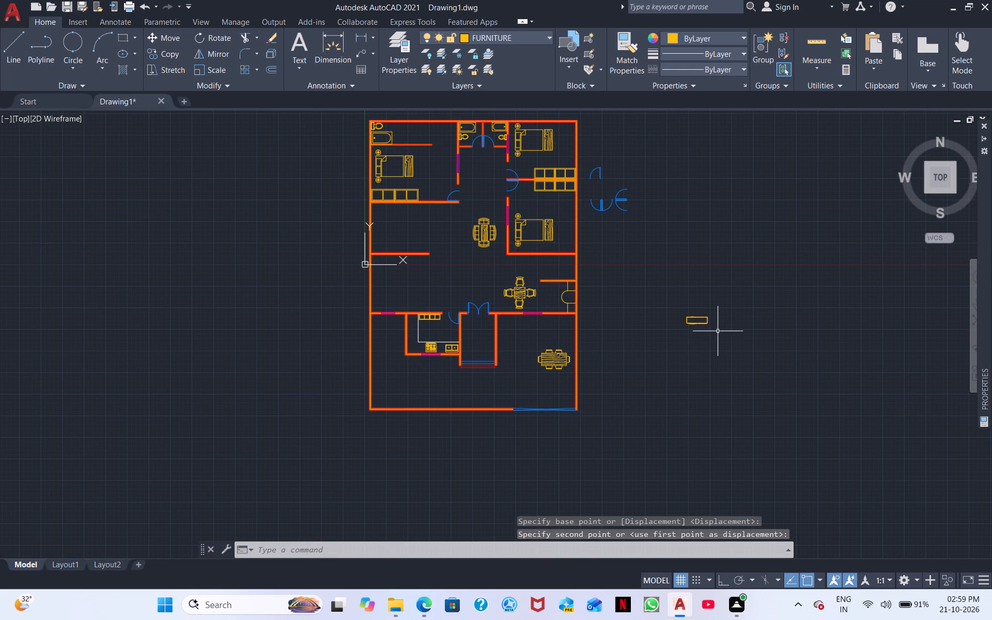
Rotate the cabinet block 270° about its upper-left corner with Ortho on, so its long side stands vertical.
left_click(718, 331)
left_click(668, 289)
right_click(701, 382)
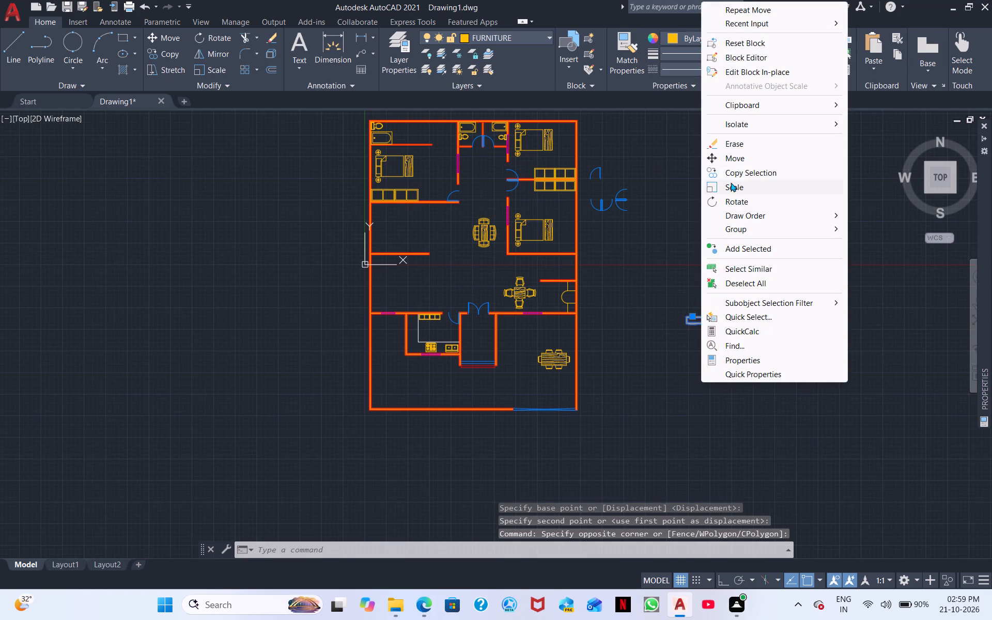
left_click(735, 202)
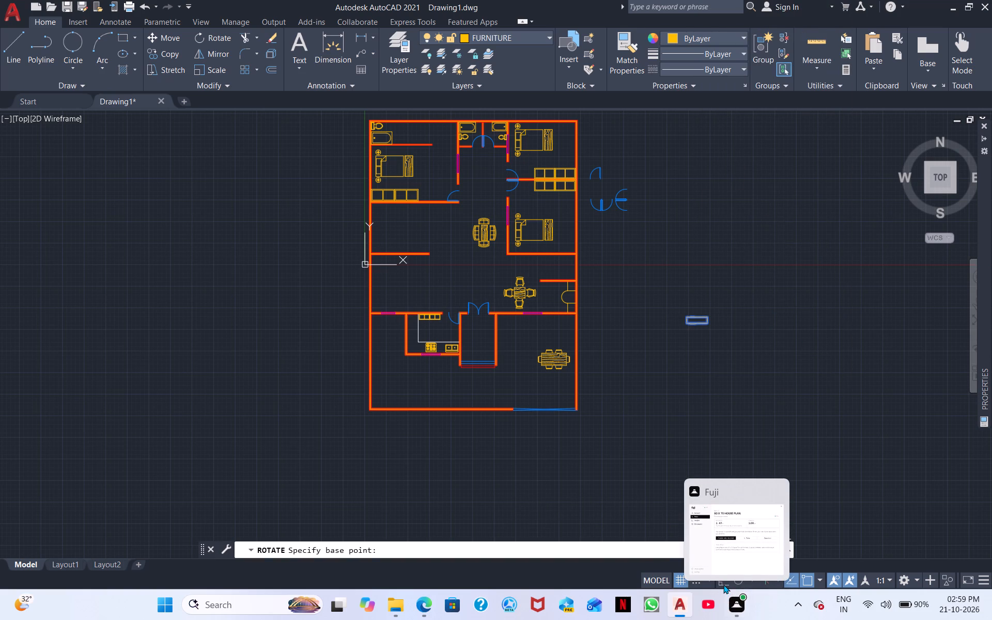
left_click(724, 584)
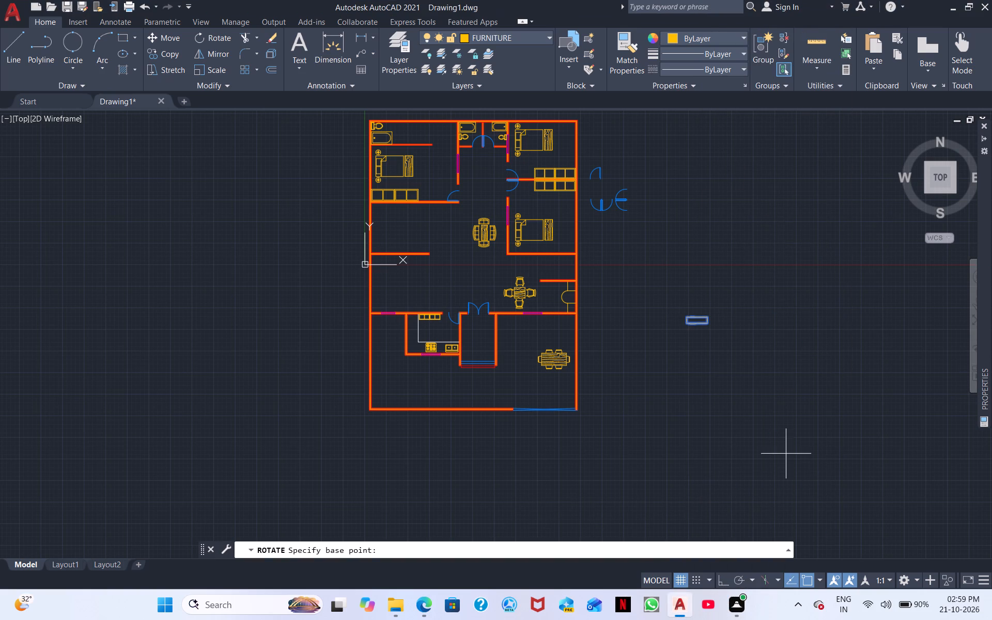
left_click(722, 584)
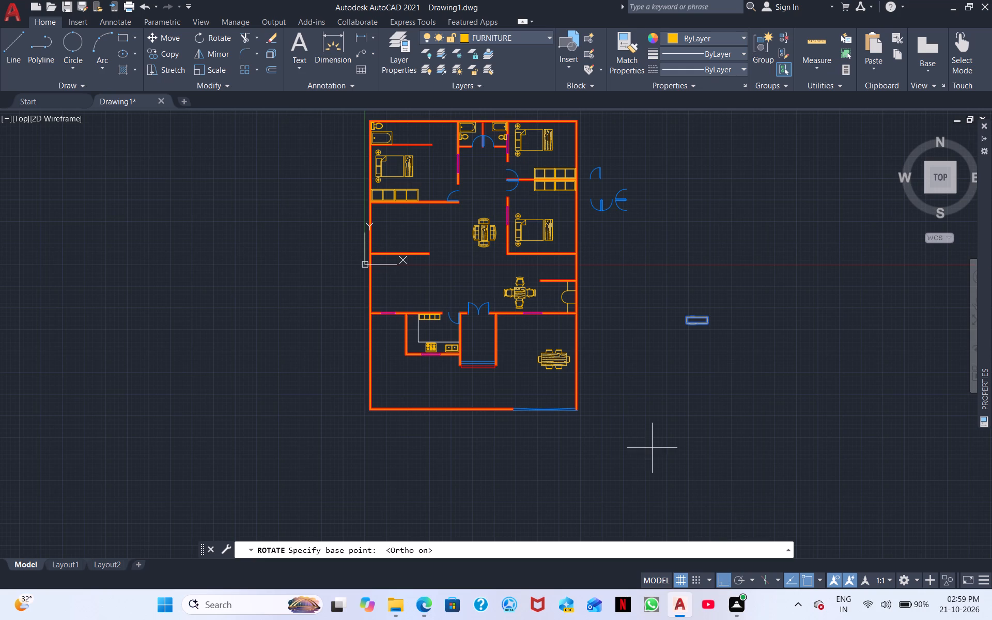
scroll(652, 448, "up", 3)
scroll(754, 30, "down", 2)
scroll(724, 95, "down", 2)
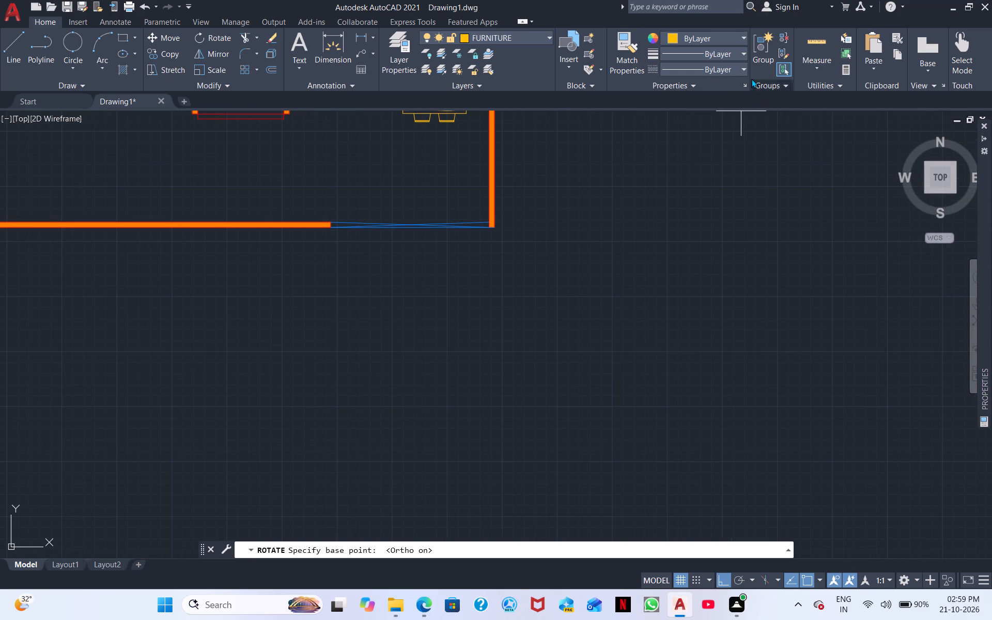
scroll(679, 132, "down", 1)
scroll(774, 233, "down", 2)
middle_click_drag(759, 218, 626, 307)
scroll(627, 268, "up", 3)
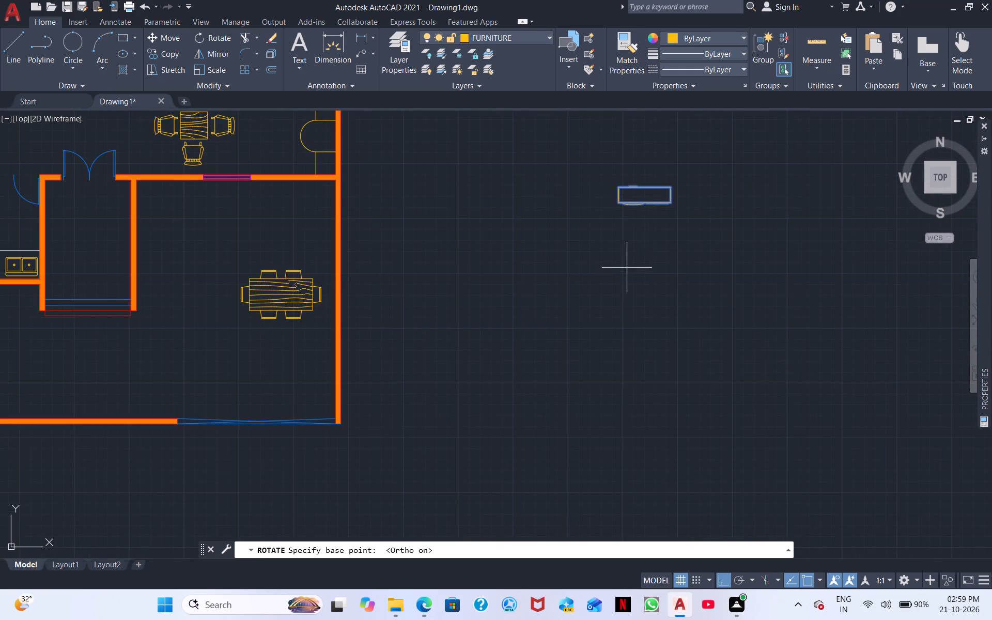
middle_click_drag(645, 267, 584, 330)
middle_click_drag(595, 306, 611, 387)
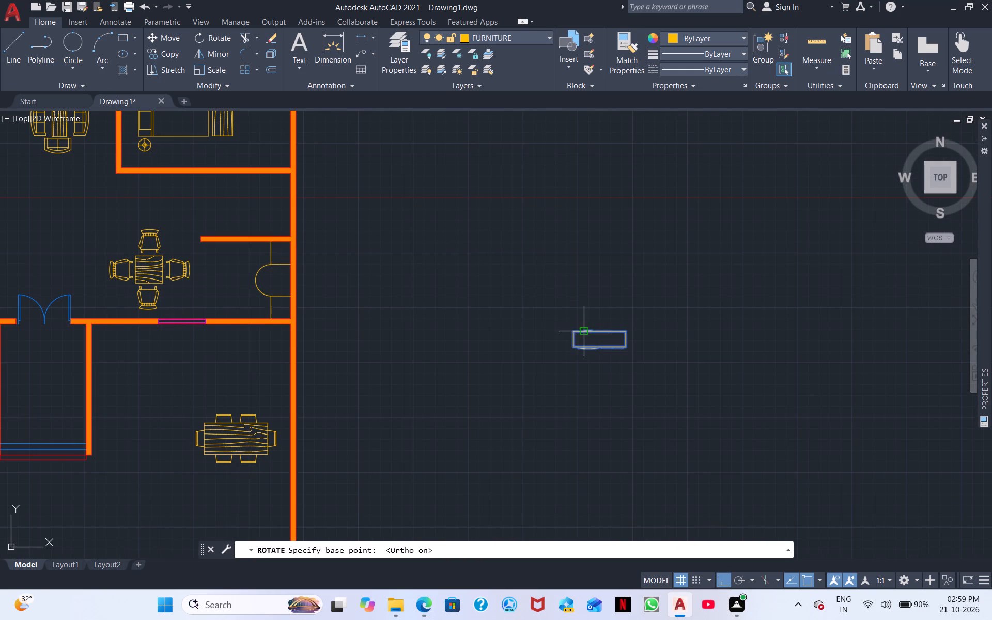
scroll(590, 333, "up", 3)
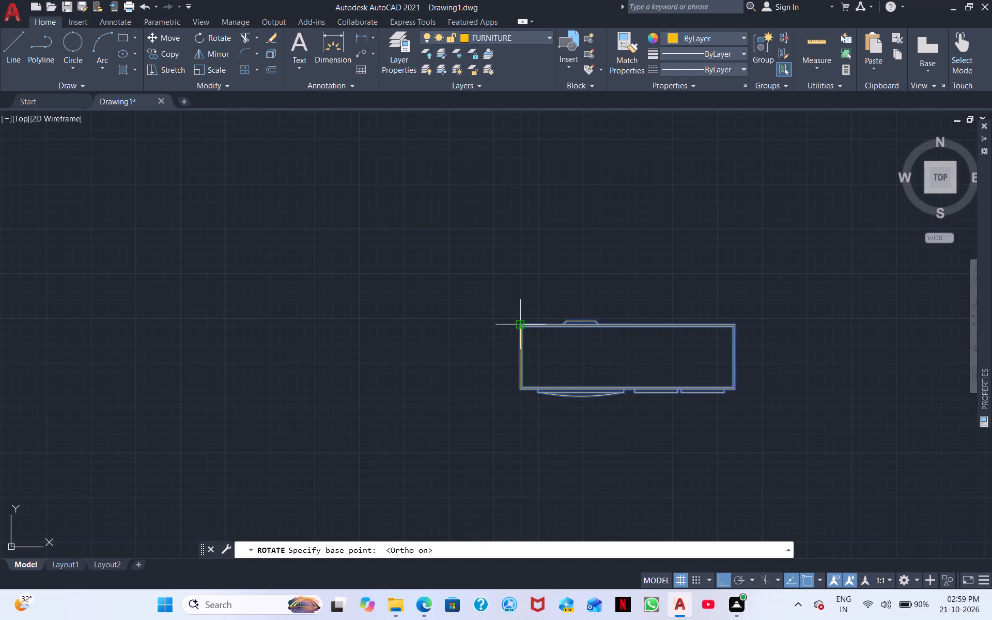
left_click(517, 322)
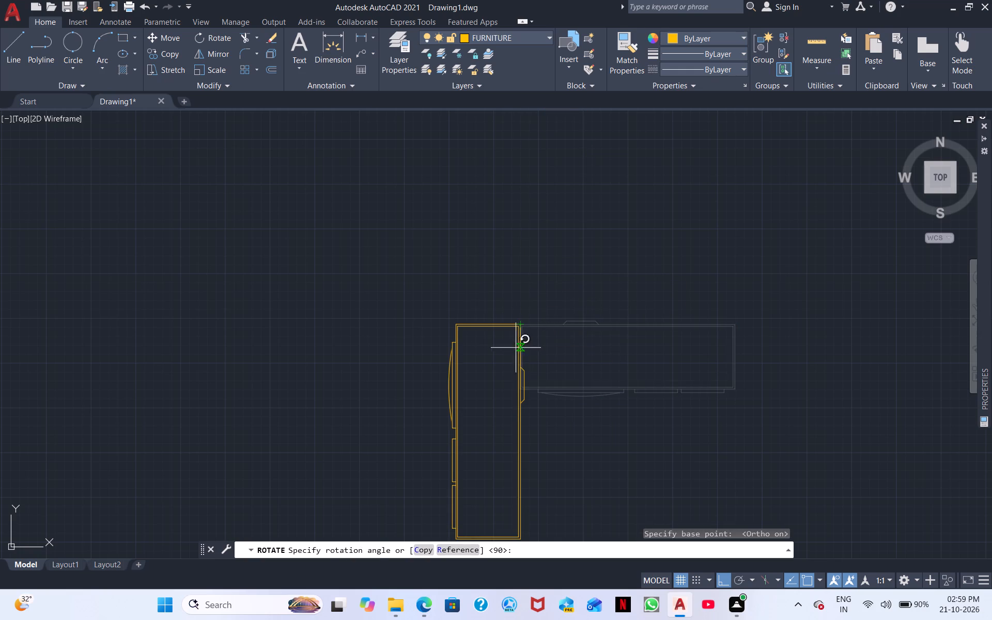
middle_click_drag(523, 396, 494, 195)
scroll(538, 312, "up", 1)
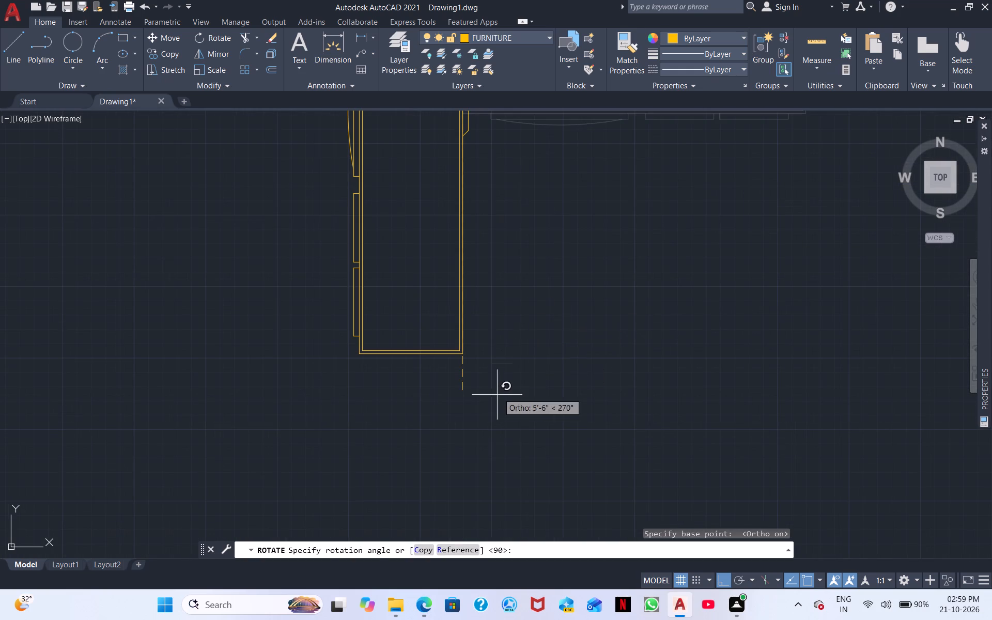
left_click(486, 409)
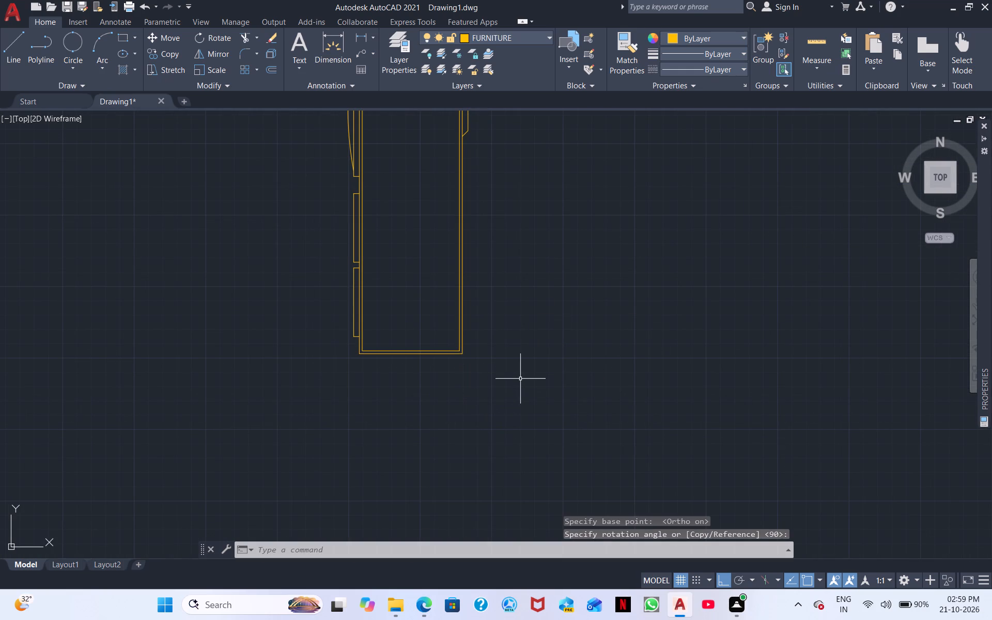
scroll(519, 366, "down", 1)
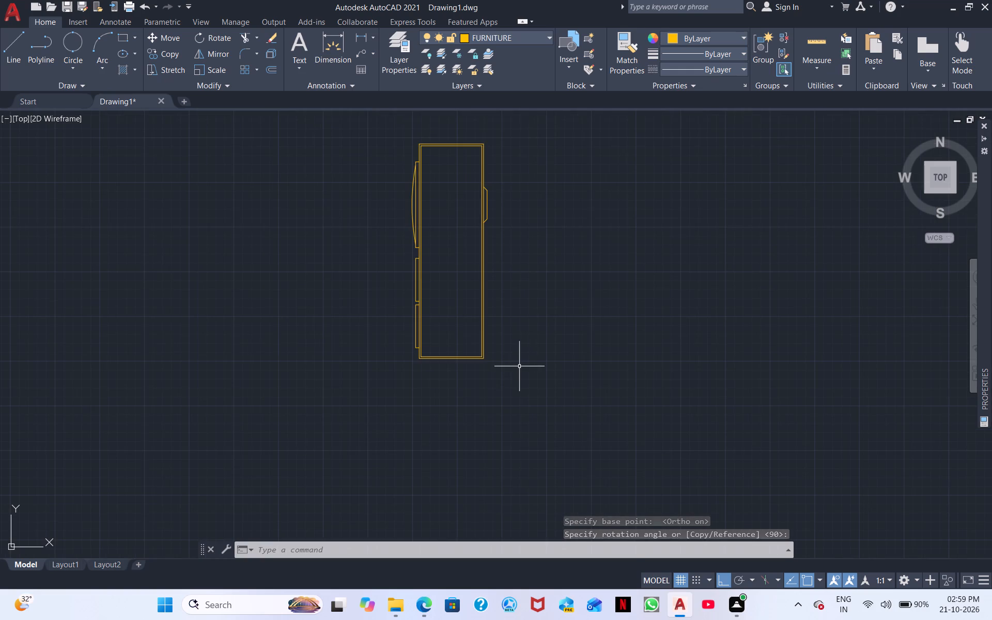
Copy the vertical cabinet block by its upper-right corner, with Ortho off, onto the window wall opposite the bed in the plan's upper-left bedroom.
middle_click_drag(481, 360, 474, 414)
scroll(482, 410, "down", 1)
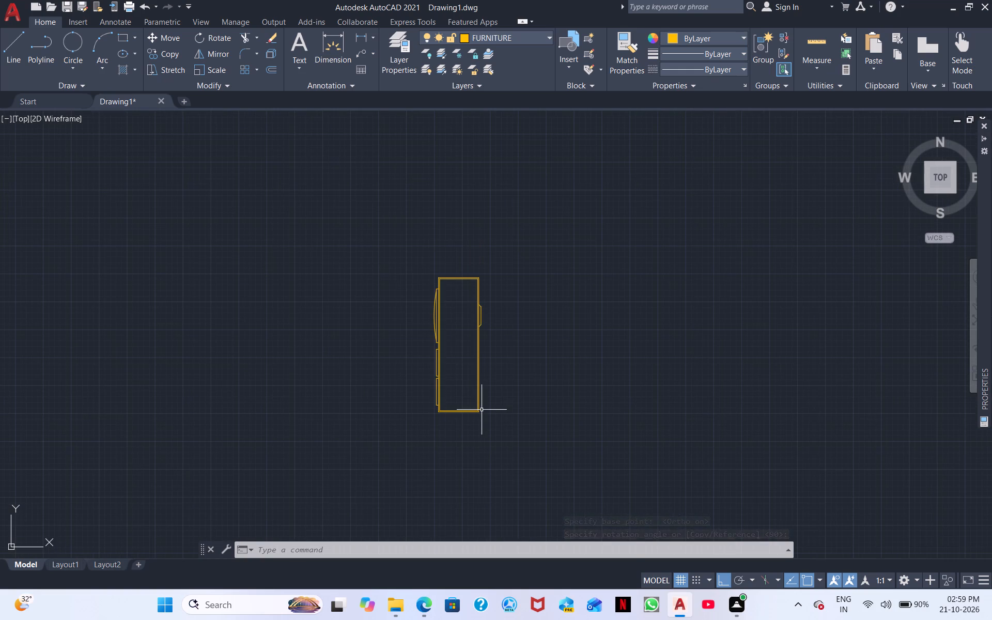
middle_click_drag(492, 403, 491, 413)
scroll(491, 413, "down", 1)
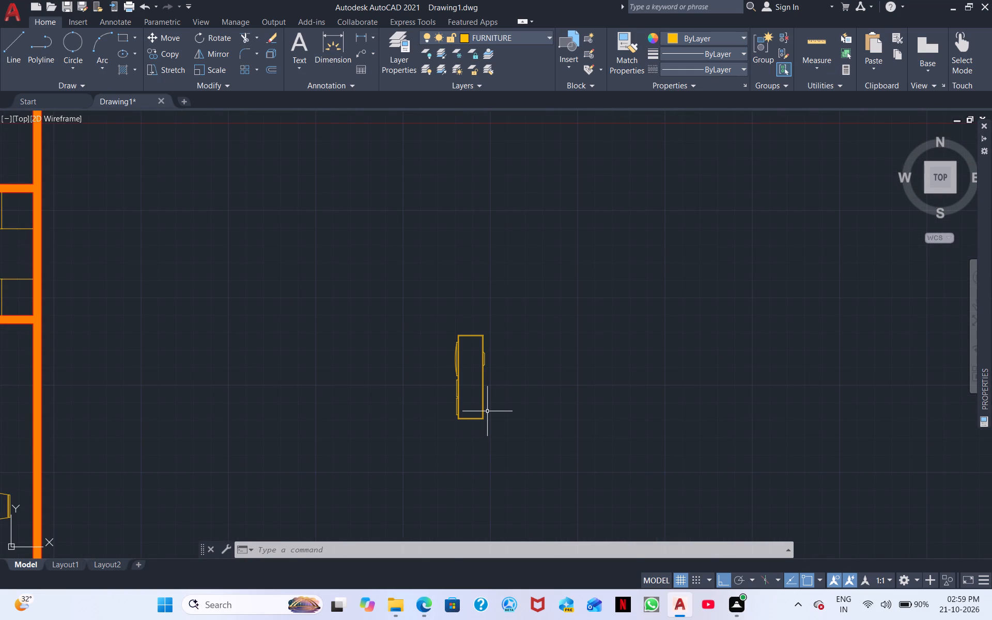
left_click(487, 411)
left_click(456, 366)
right_click(456, 366)
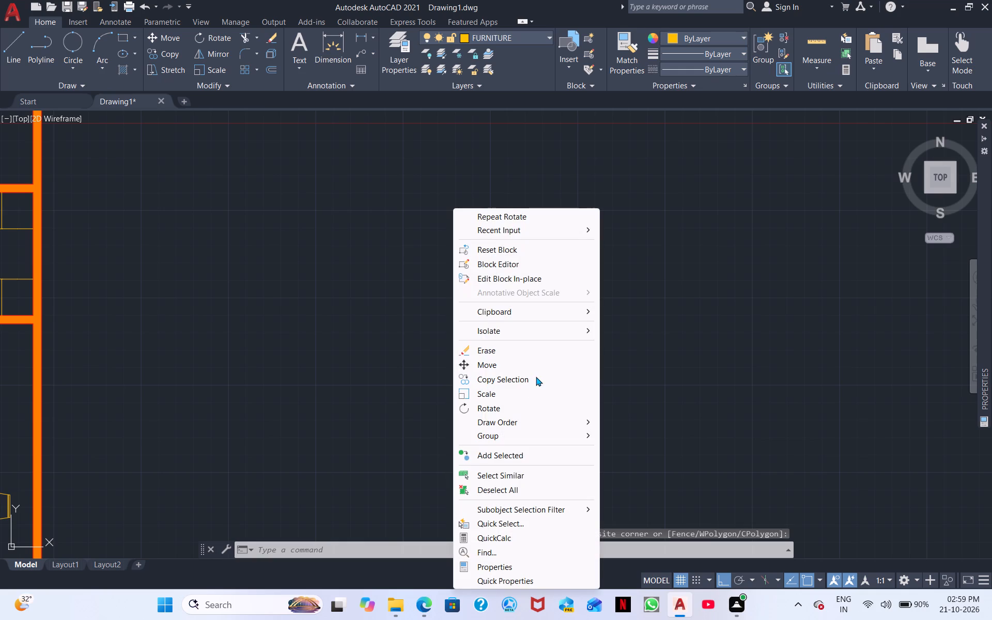
left_click(512, 382)
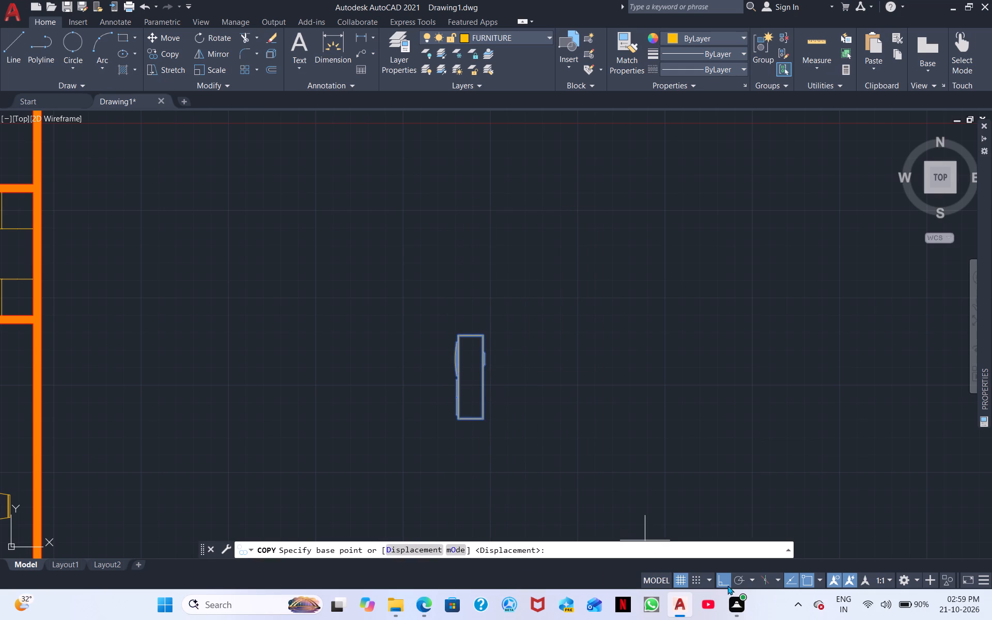
left_click(730, 579)
scroll(438, 352, "up", 3)
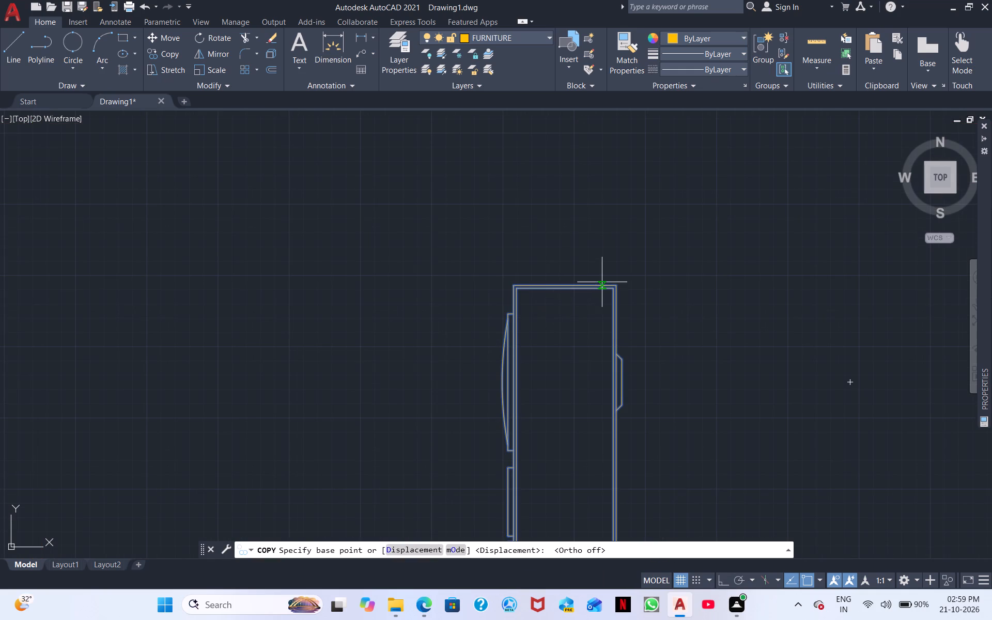
left_click(618, 285)
middle_click_drag(457, 293, 763, 368)
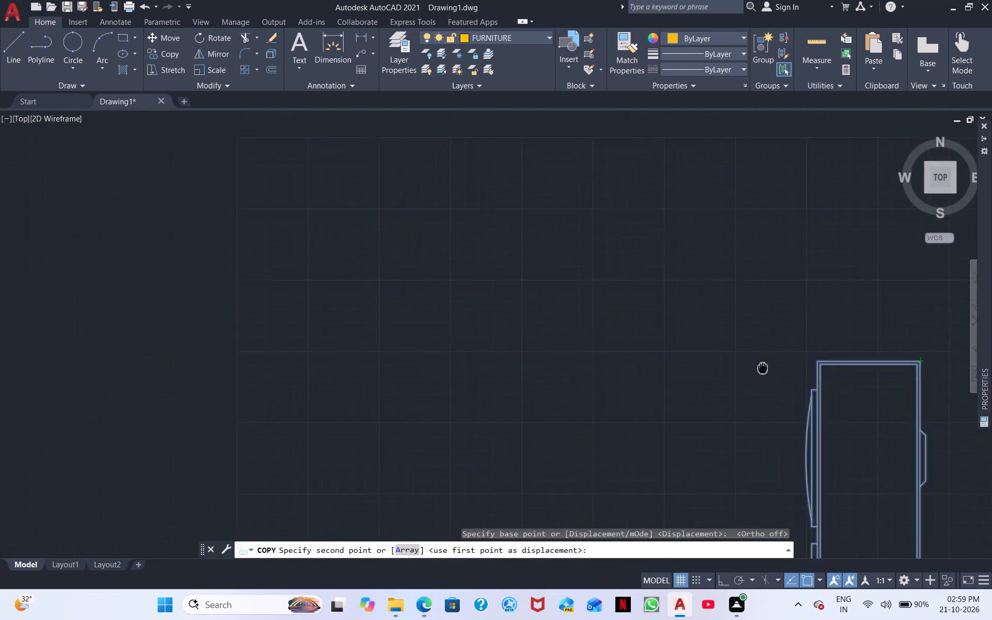
scroll(767, 365, "down", 3)
middle_click_drag(763, 368, 771, 363)
scroll(401, 305, "down", 3)
middle_click_drag(401, 306, 775, 390)
scroll(428, 320, "down", 3)
scroll(423, 334, "up", 2)
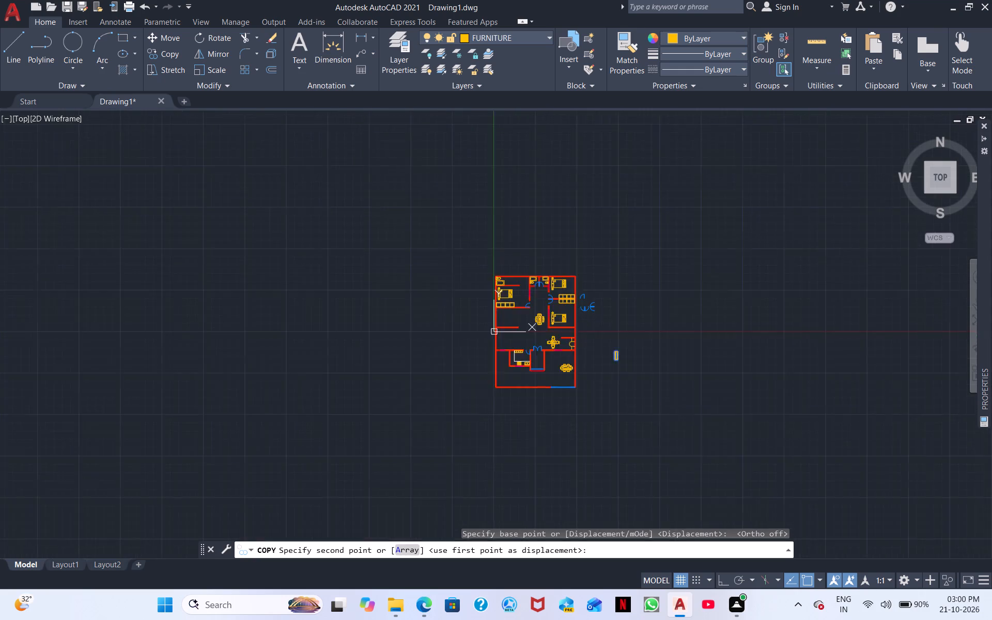
scroll(423, 334, "up", 1)
middle_click_drag(517, 341, 269, 413)
scroll(267, 409, "up", 3)
middle_click_drag(485, 351, 0, 616)
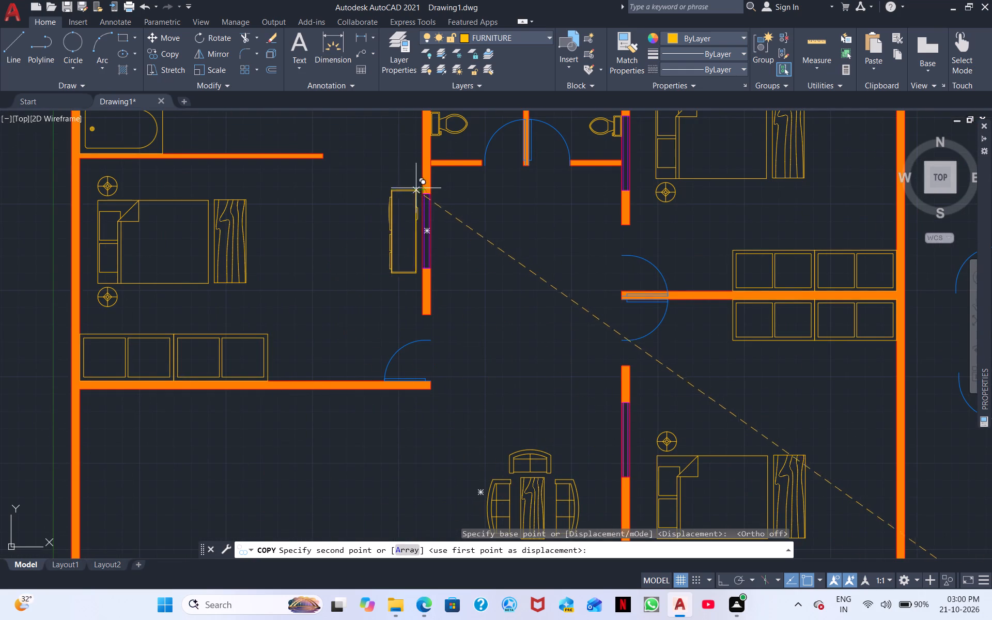
scroll(416, 188, "up", 3)
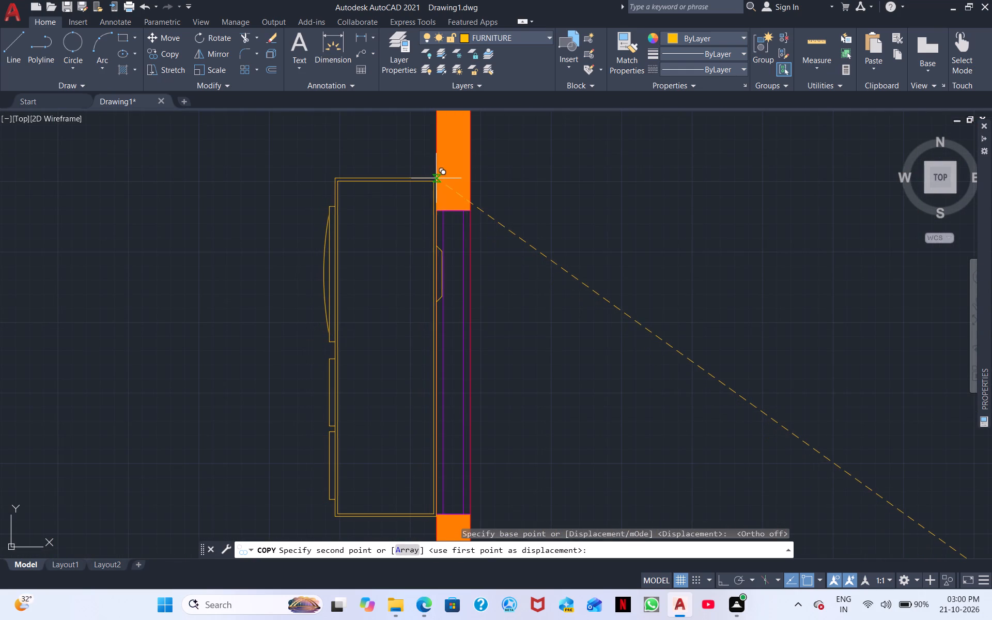
left_click(436, 178)
Place a second copy of the cabinet in the hall near the left exterior wall, above the window, and end the copying.
middle_click_drag(307, 327, 364, 195)
scroll(357, 240, "down", 3)
middle_click_drag(330, 398, 531, 267)
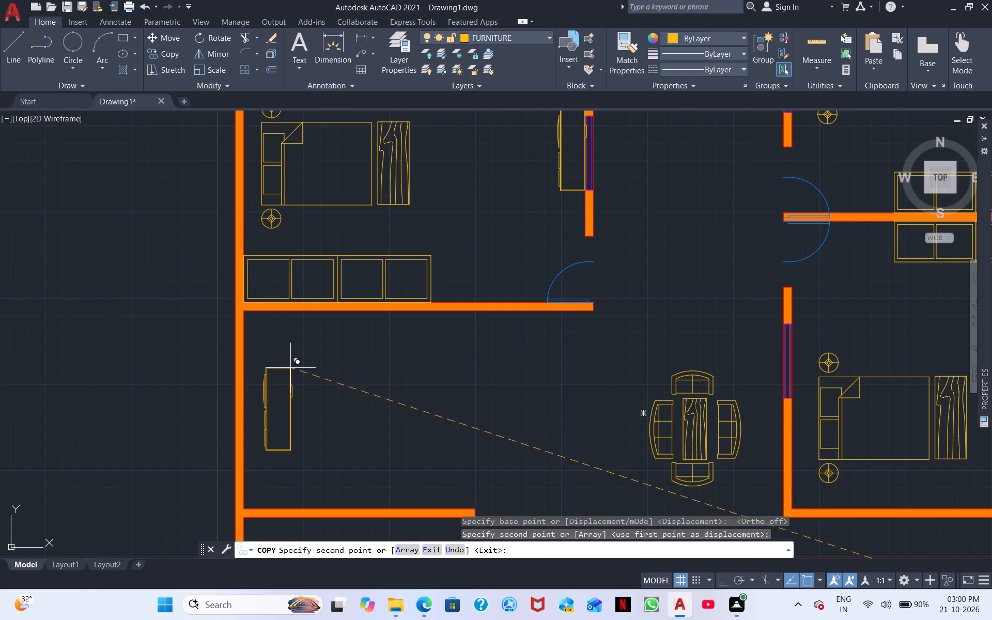
scroll(295, 373, "down", 2)
middle_click_drag(328, 392, 345, 273)
left_click(316, 348)
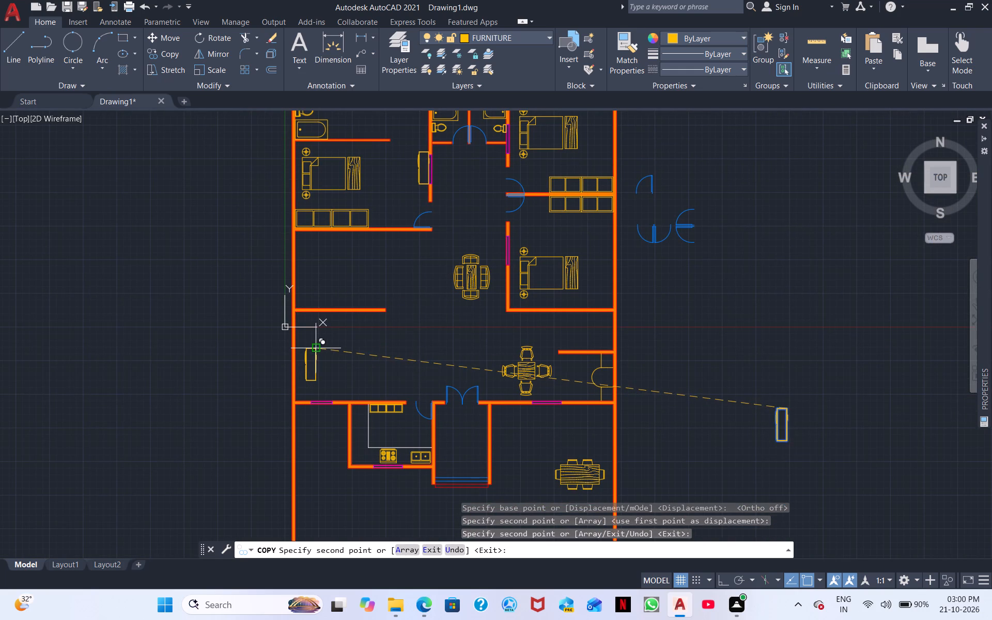
middle_click_drag(417, 315, 231, 397)
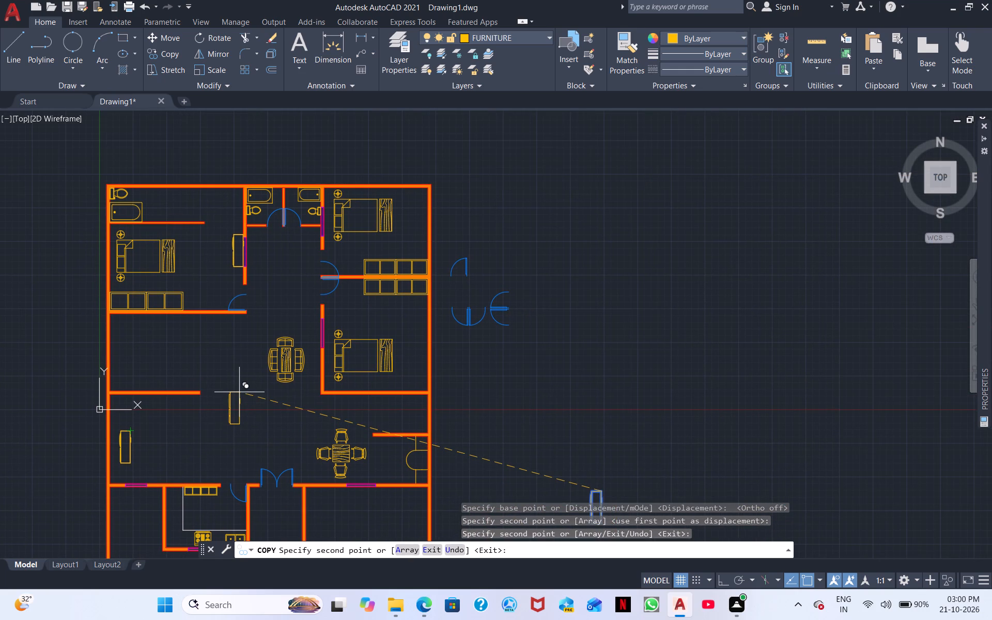
right_click(598, 365)
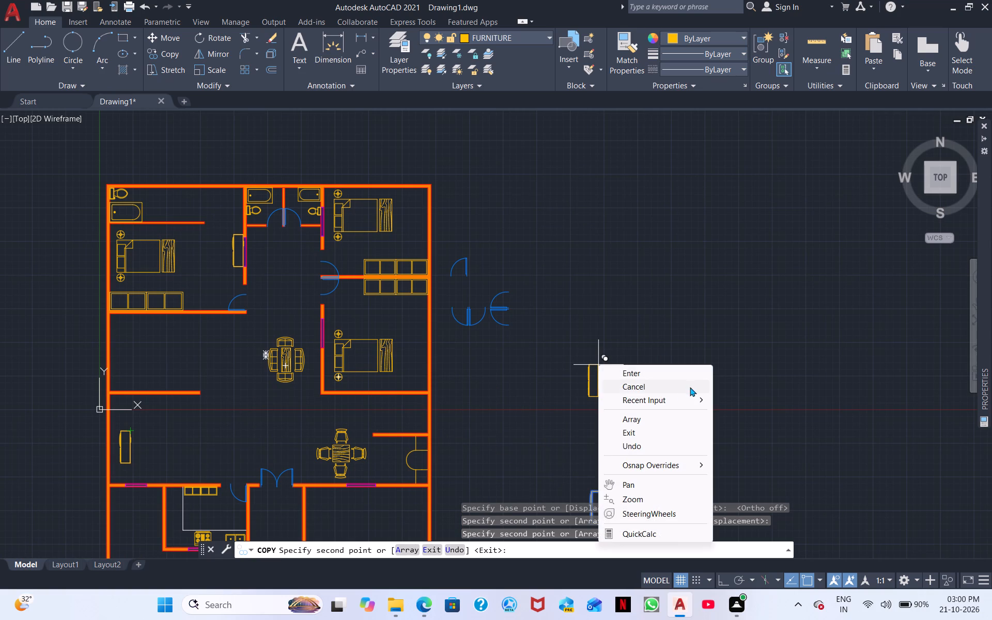
left_click(644, 390)
Rotate the hall's cabinet copy half a turn about its upper-right corner with Ortho on, so its curved front faces the room.
middle_click_drag(362, 411, 522, 392)
scroll(555, 379, "down", 1)
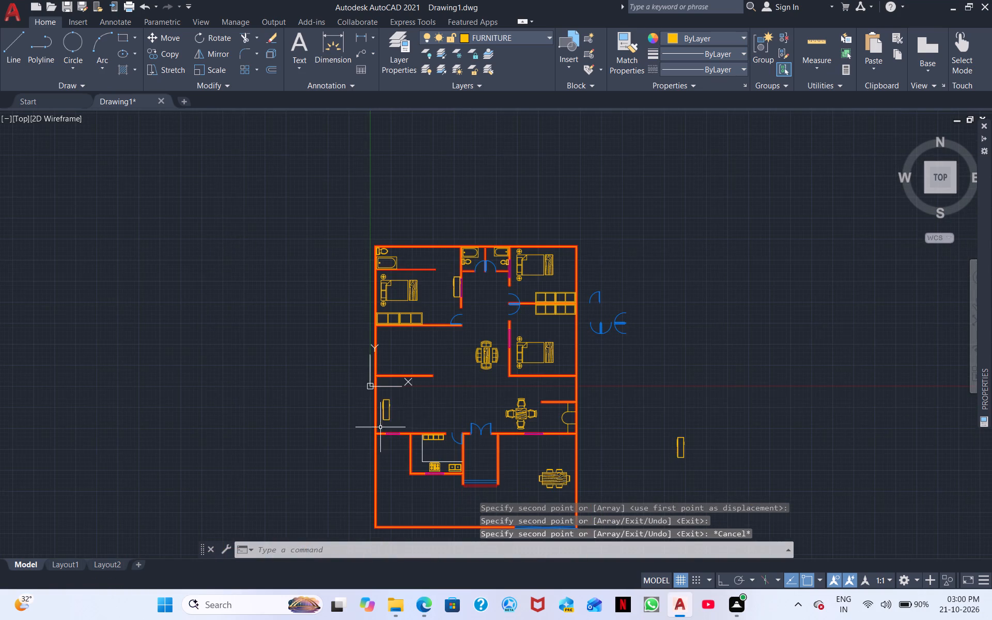
scroll(380, 427, "up", 4)
left_click(452, 412)
left_click(391, 242)
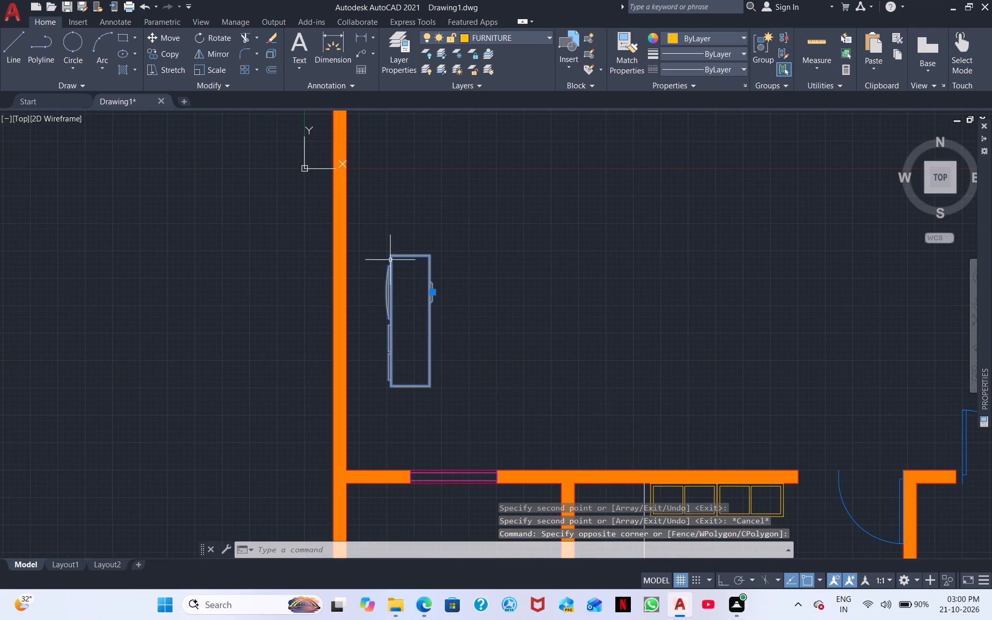
left_click(728, 585)
right_click(509, 264)
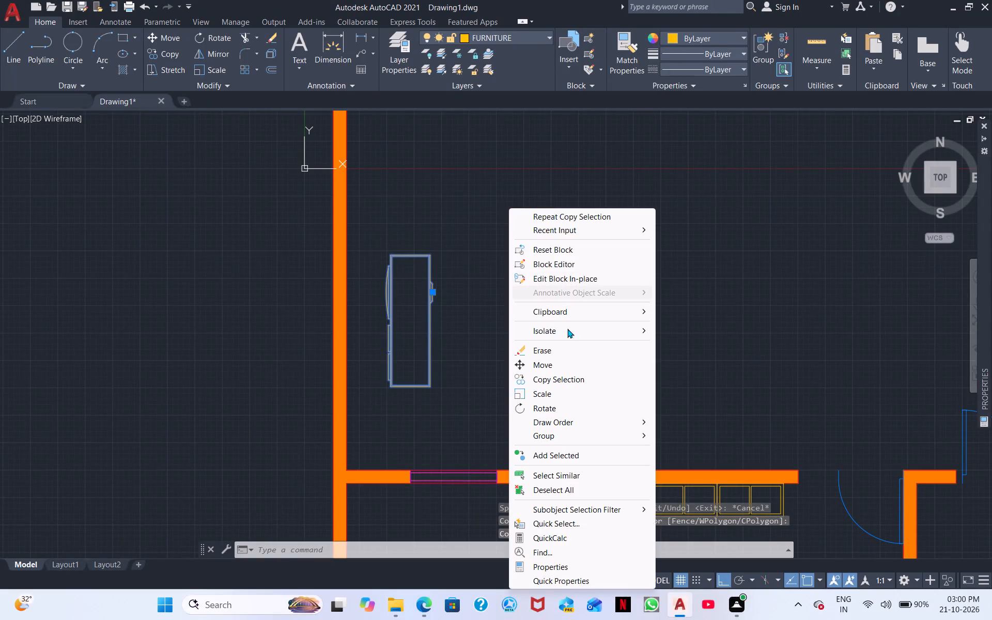
left_click(571, 406)
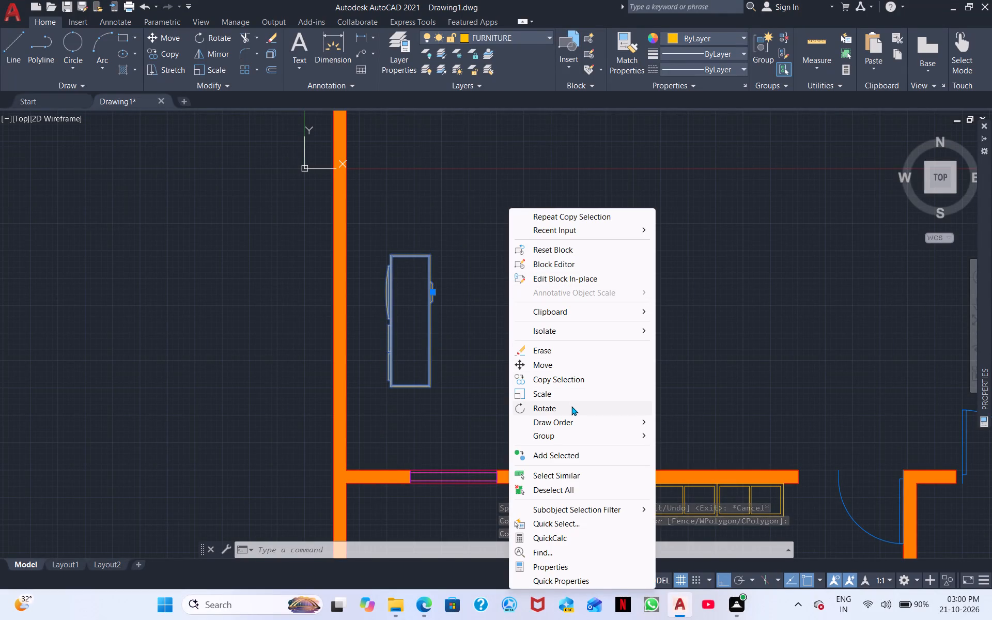
left_click(436, 251)
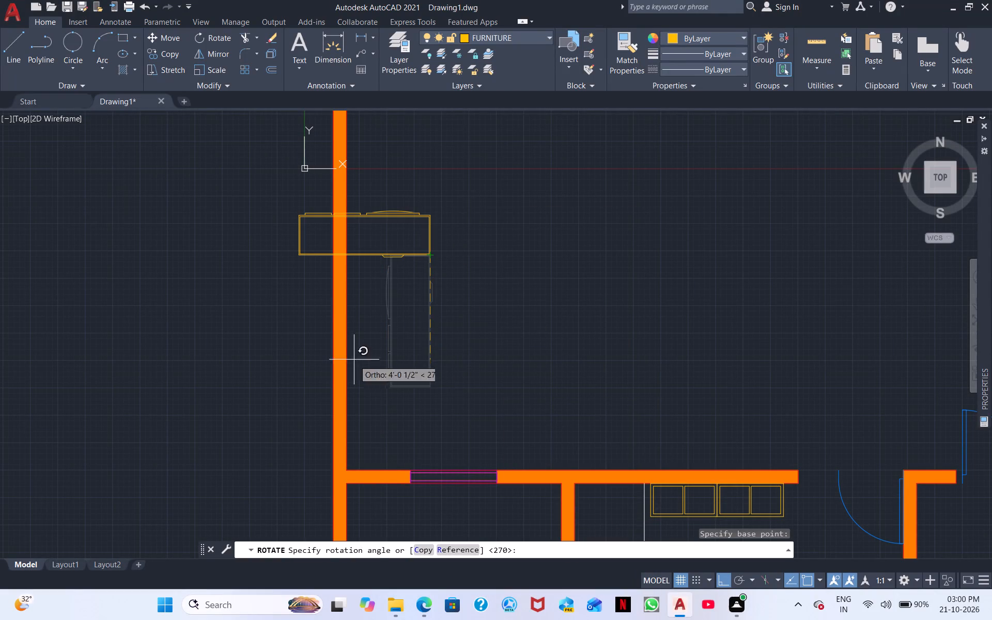
left_click(180, 282)
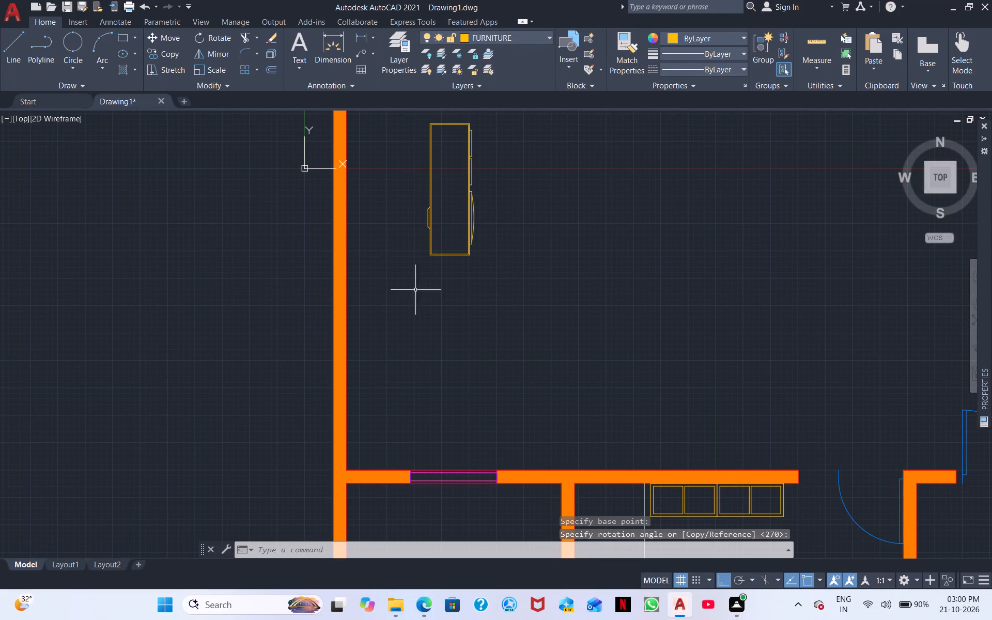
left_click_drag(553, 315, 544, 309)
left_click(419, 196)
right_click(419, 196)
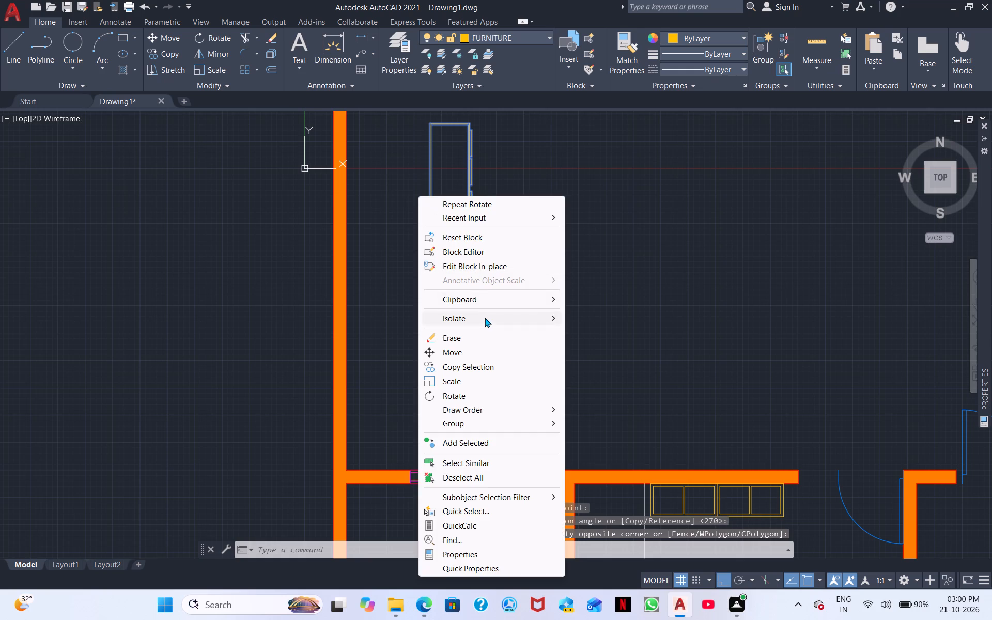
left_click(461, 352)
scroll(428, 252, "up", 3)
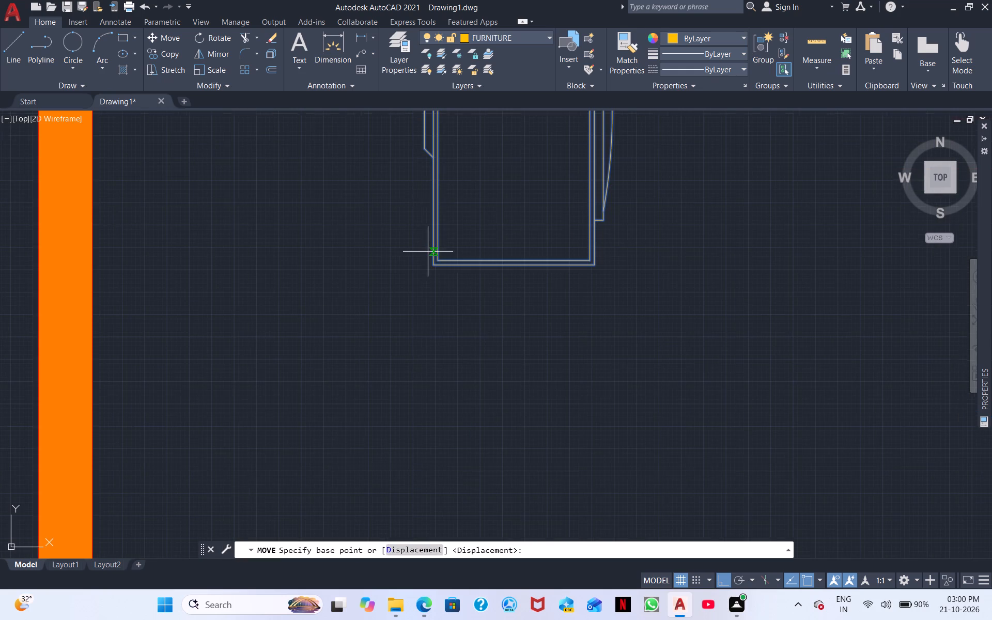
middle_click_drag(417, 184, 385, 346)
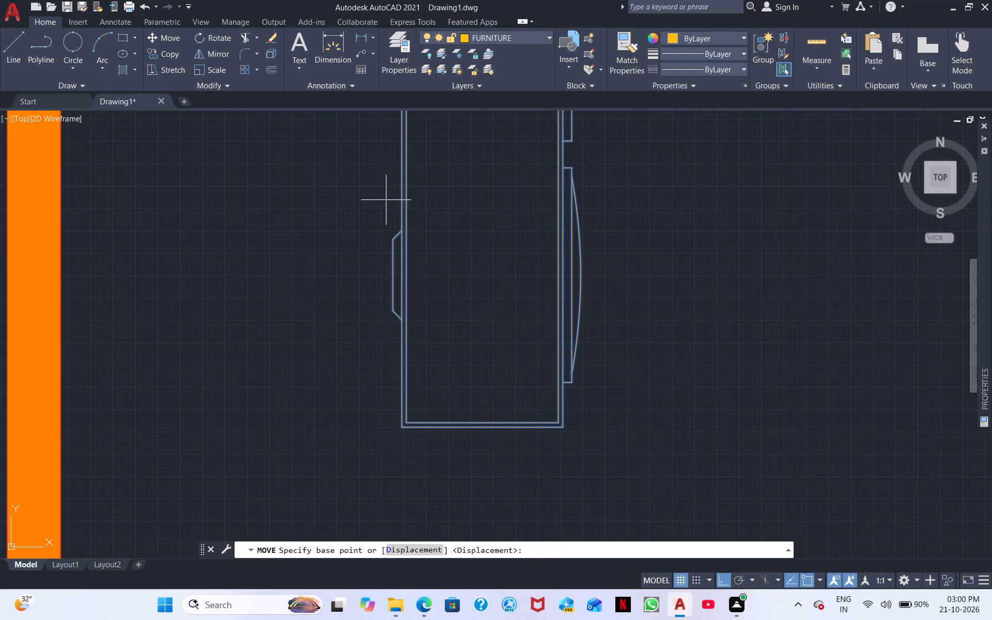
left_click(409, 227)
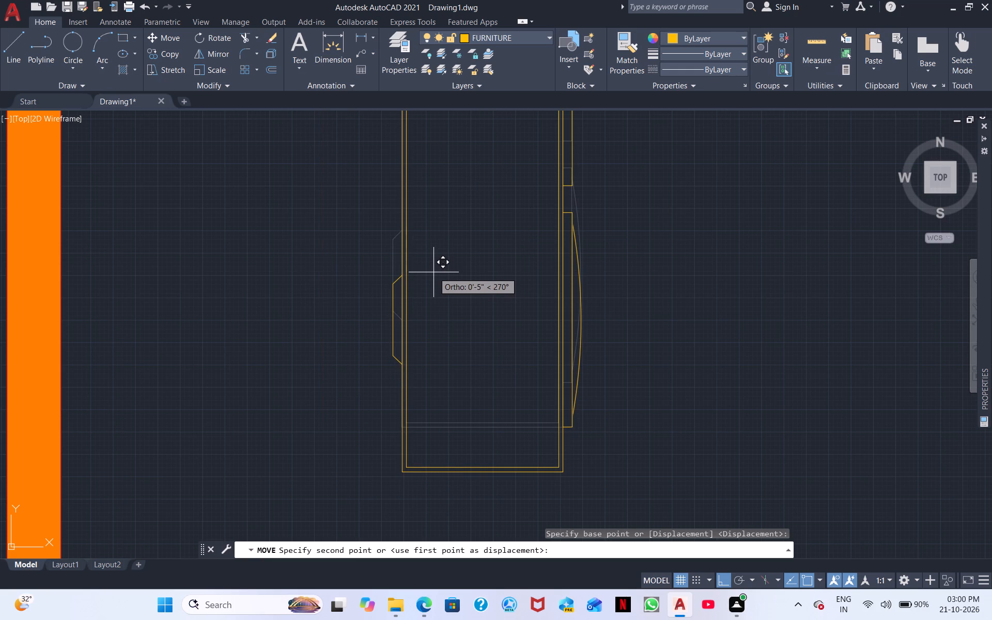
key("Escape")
Move the rotated hall cabinet so its back edge sits against the inner face of the left exterior wall.
scroll(485, 315, "down", 3)
middle_click_drag(489, 323, 507, 365)
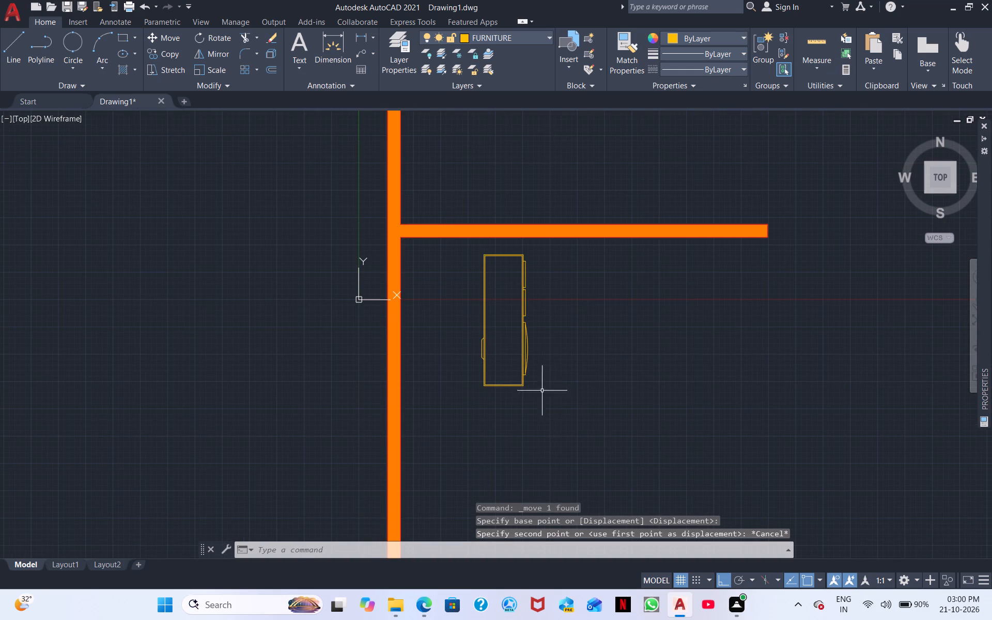
left_click(556, 395)
left_click(452, 309)
right_click_drag(454, 315, 450, 331)
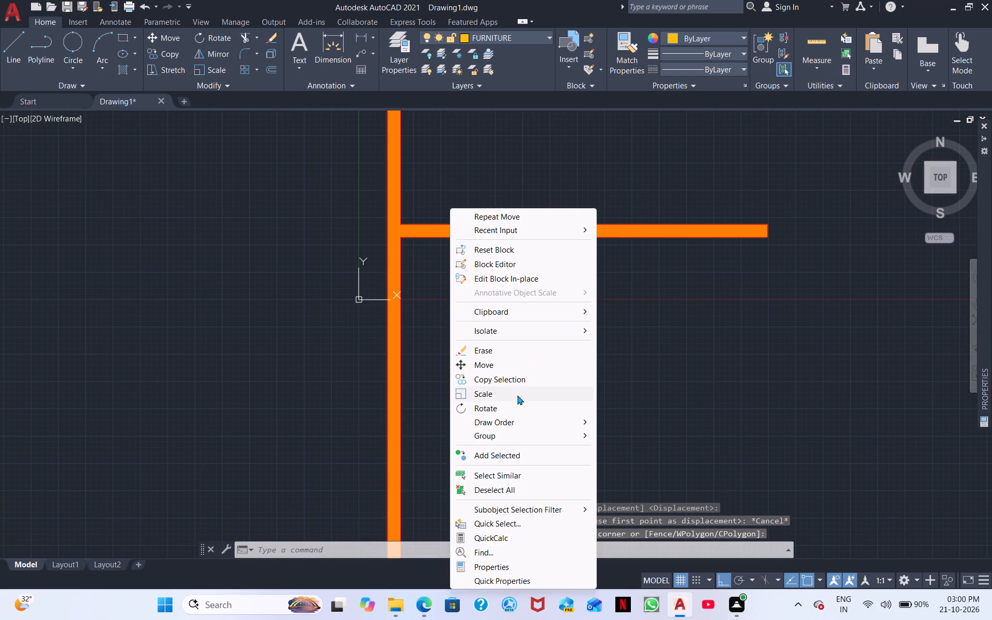
left_click(504, 368)
middle_click_drag(488, 375, 475, 276)
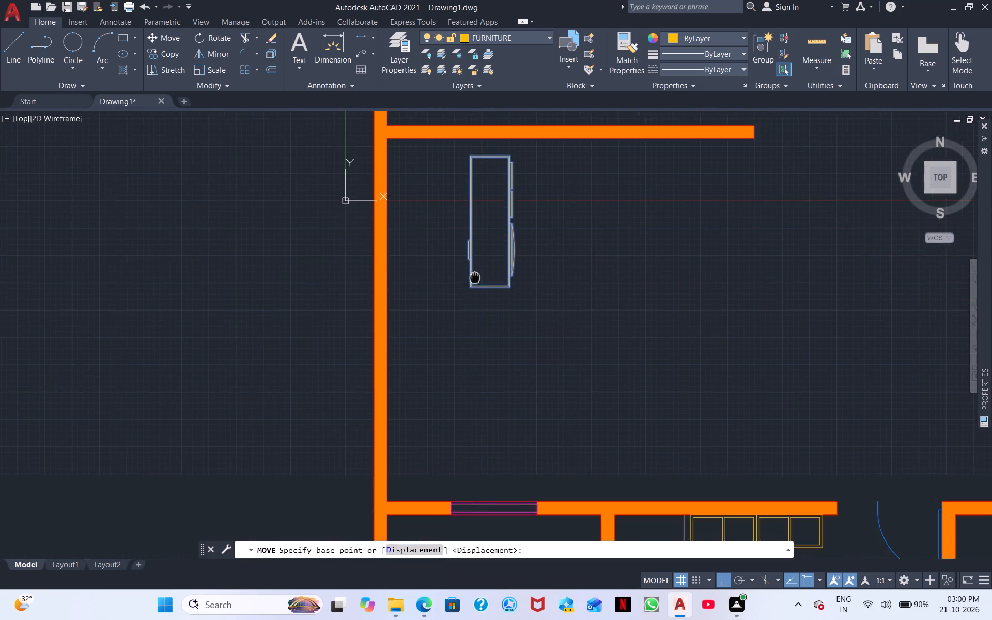
scroll(475, 276, "down", 2)
middle_click_drag(475, 276, 475, 276)
scroll(471, 291, "up", 2)
middle_click_drag(472, 301, 485, 378)
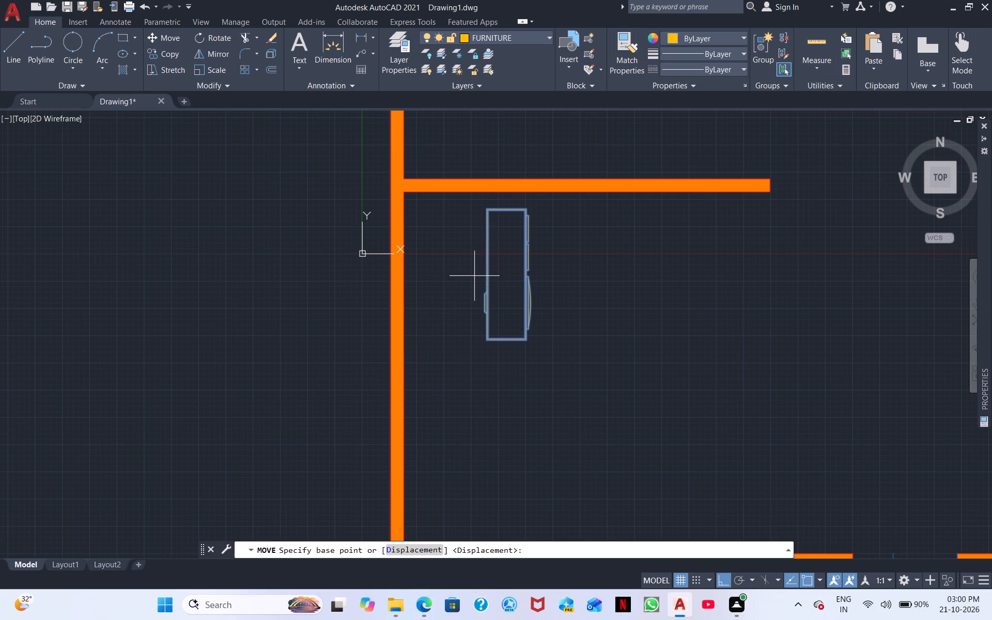
scroll(474, 275, "up", 3)
left_click(518, 249)
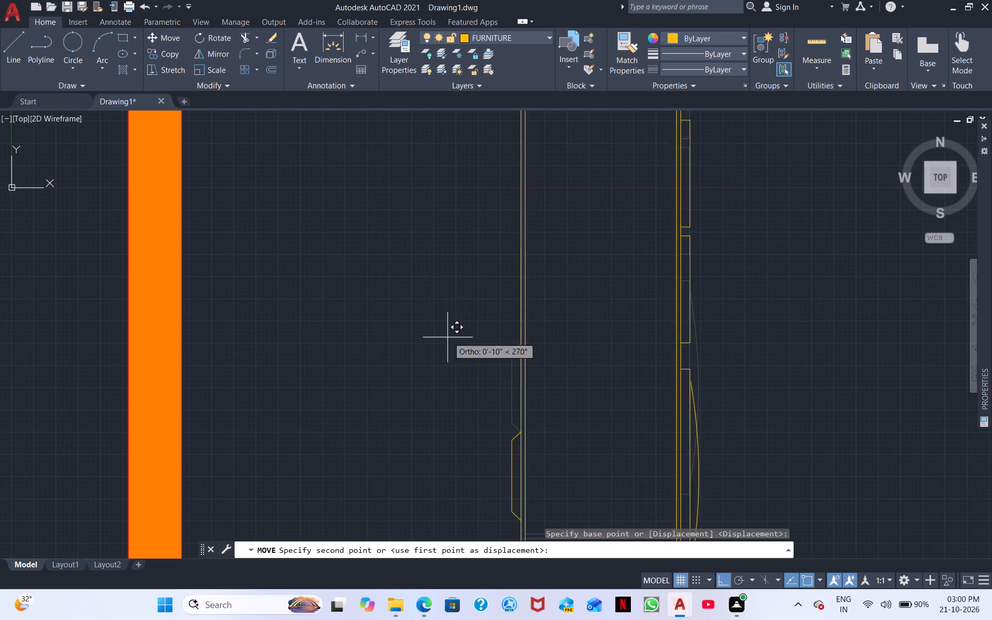
middle_click_drag(395, 412, 411, 345)
scroll(405, 376, "down", 3)
middle_click_drag(431, 390, 385, 261)
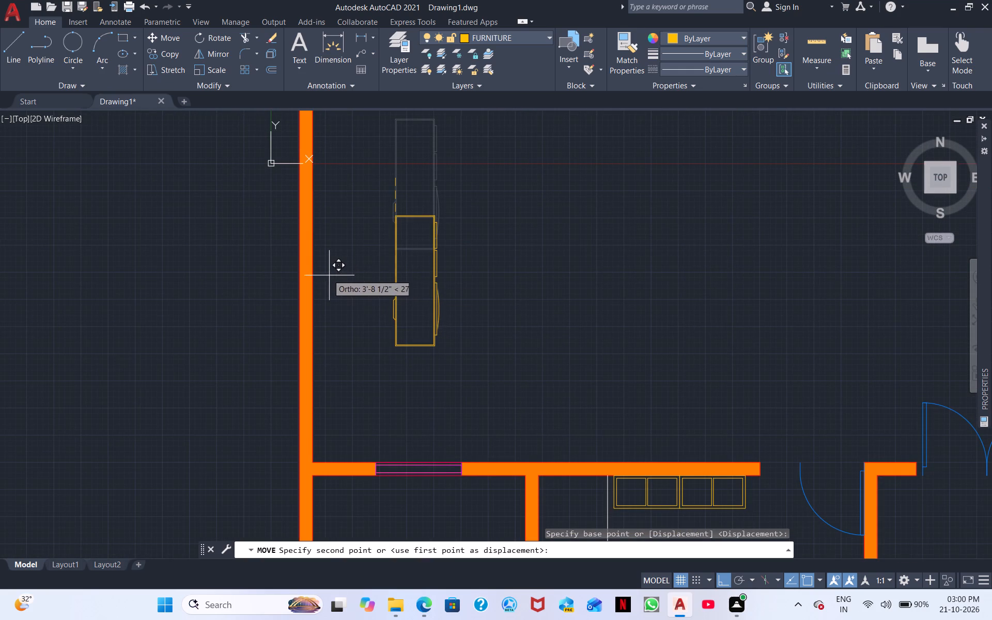
left_click(313, 276)
Move the hall cabinet off the left exterior wall so its small rear projection sits against the wall's inner face.
scroll(350, 294, "down", 3)
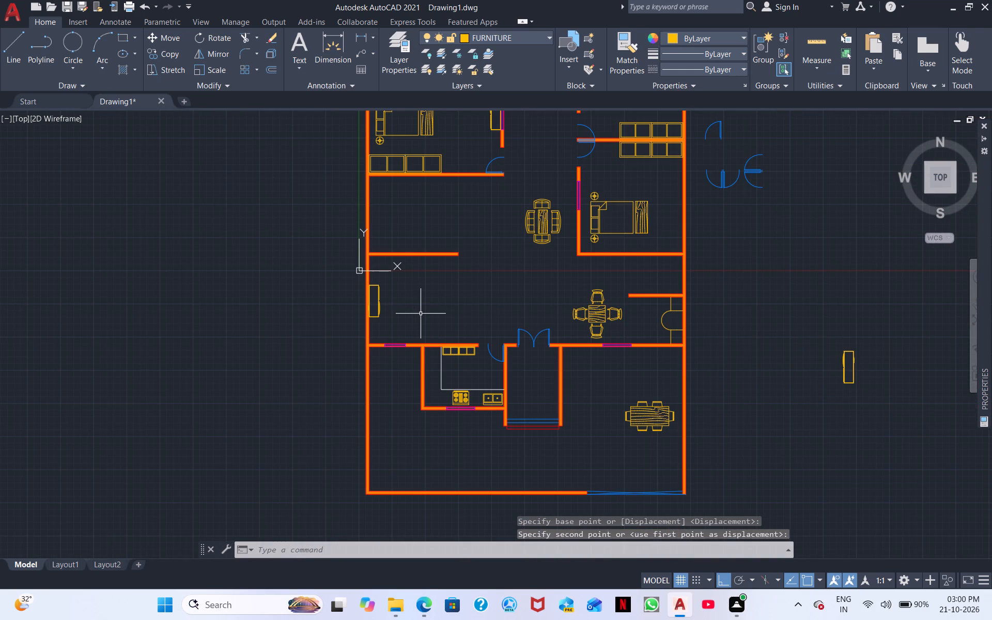
middle_click_drag(421, 314, 369, 257)
scroll(356, 268, "up", 4)
middle_click_drag(330, 275, 490, 309)
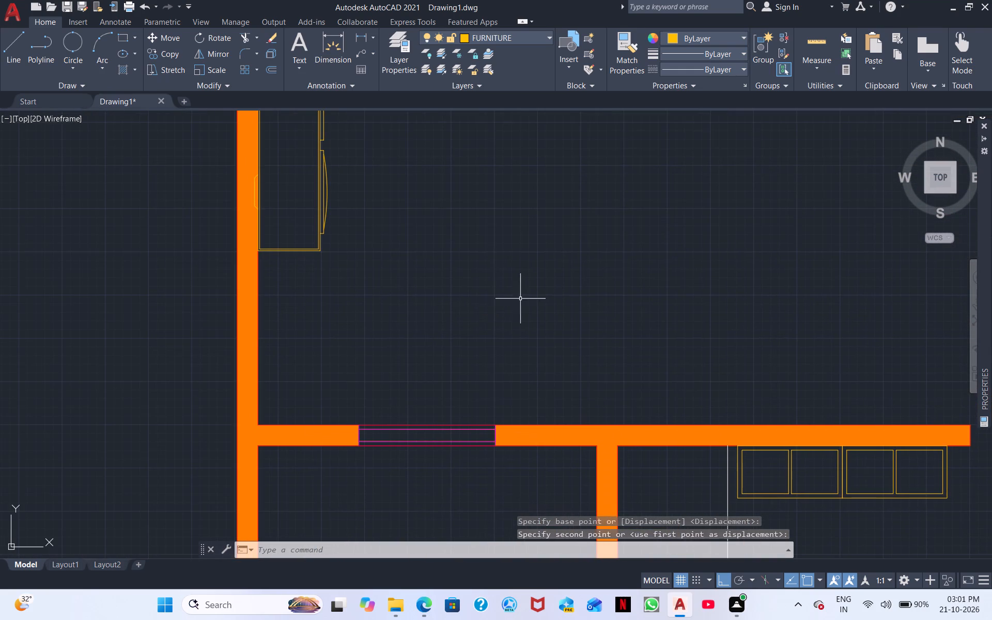
left_click_drag(331, 265, 319, 238)
left_click(308, 198)
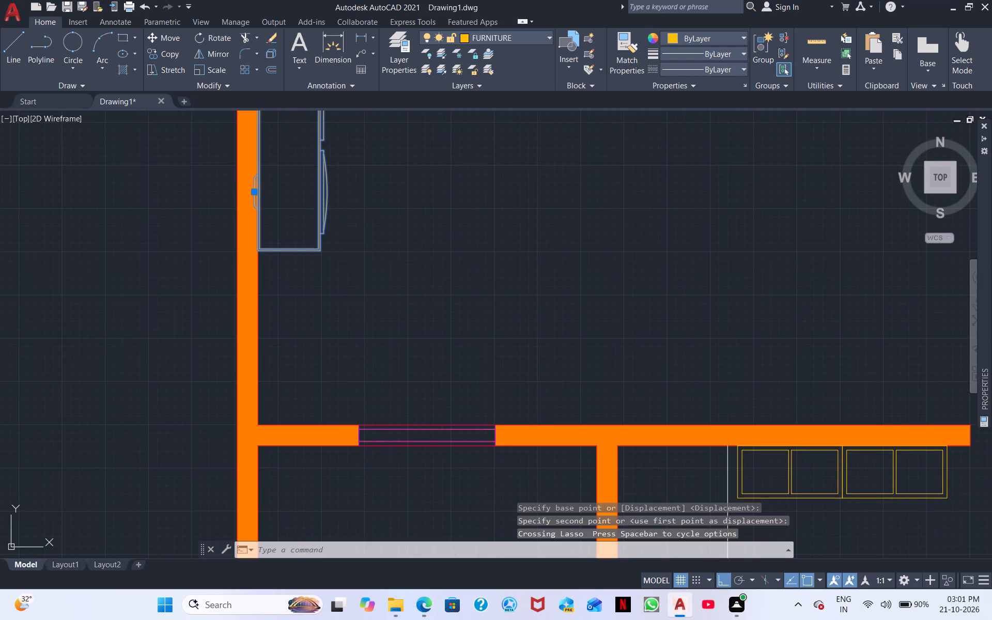
left_click(559, 271)
right_click(560, 292)
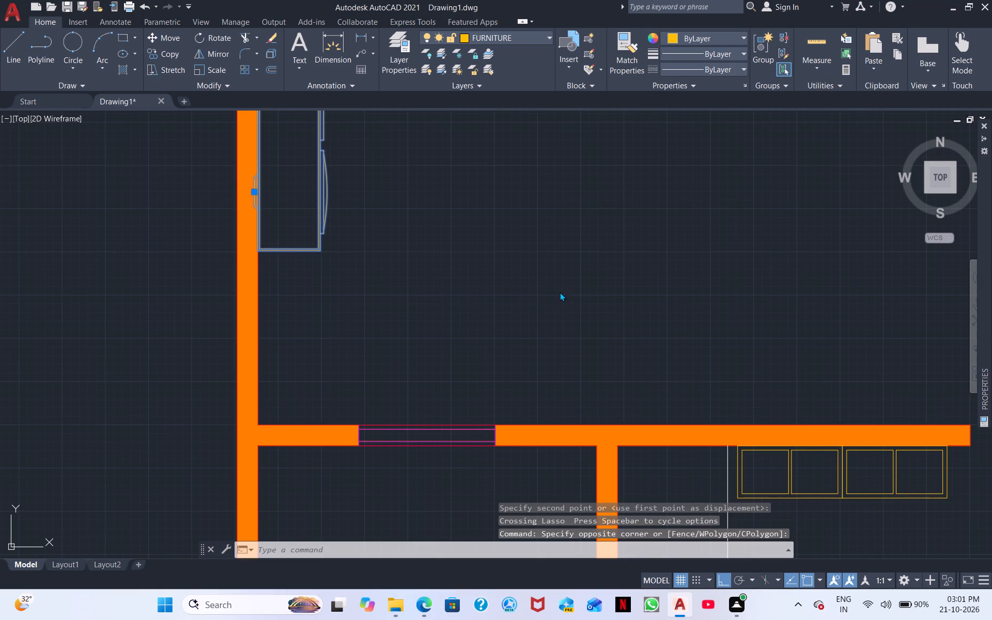
left_click(602, 369)
scroll(246, 206, "up", 4)
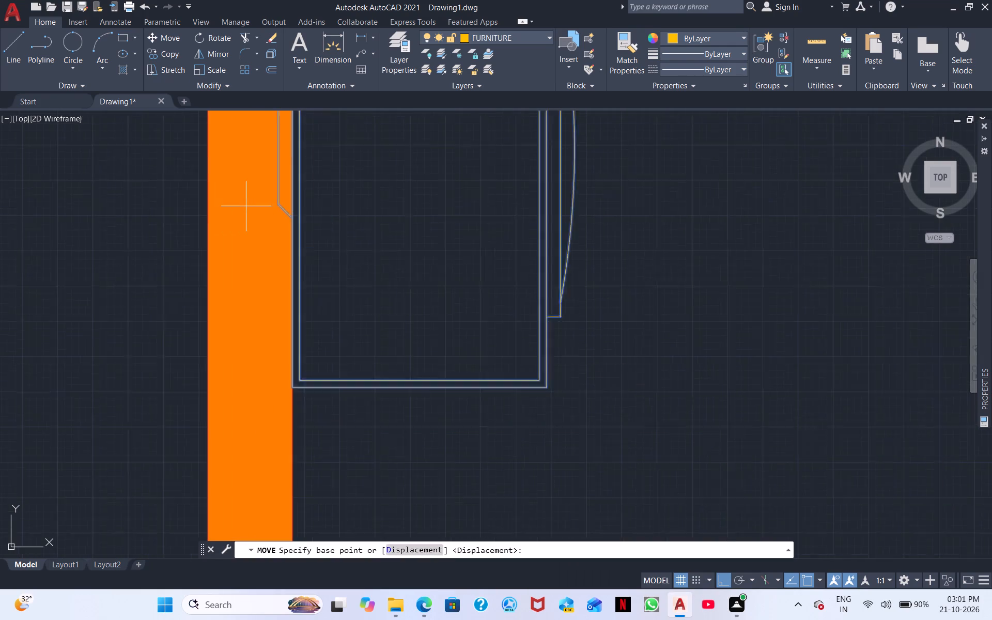
left_click(296, 158)
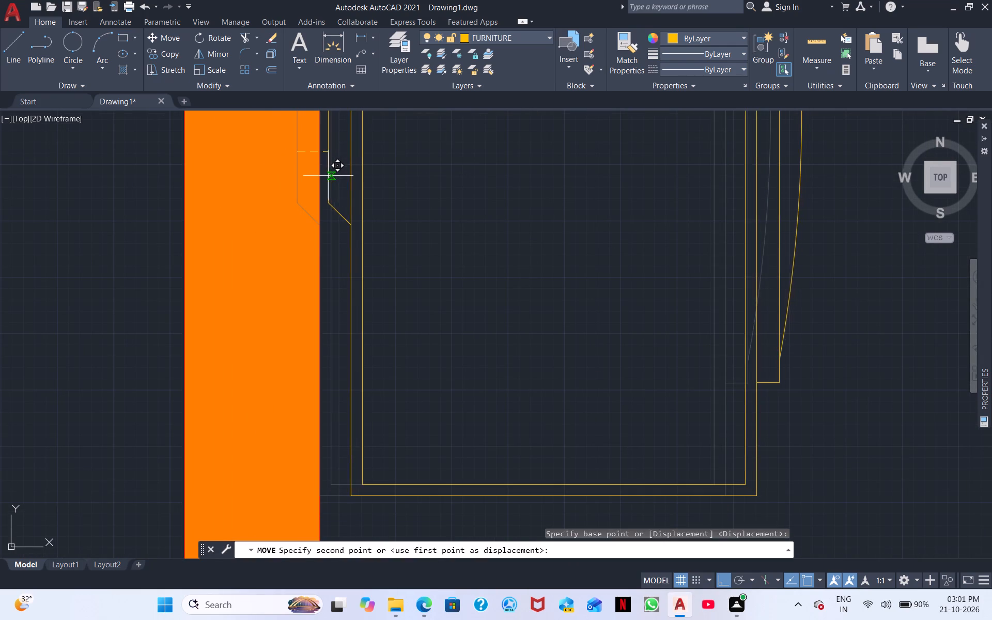
left_click(321, 177)
Scale the kitchen door block from its upper hinge corner at the wall so it spans the full door opening.
scroll(423, 204, "down", 3)
middle_click_drag(500, 227, 491, 239)
scroll(492, 239, "down", 3)
middle_click_drag(748, 269, 322, 179)
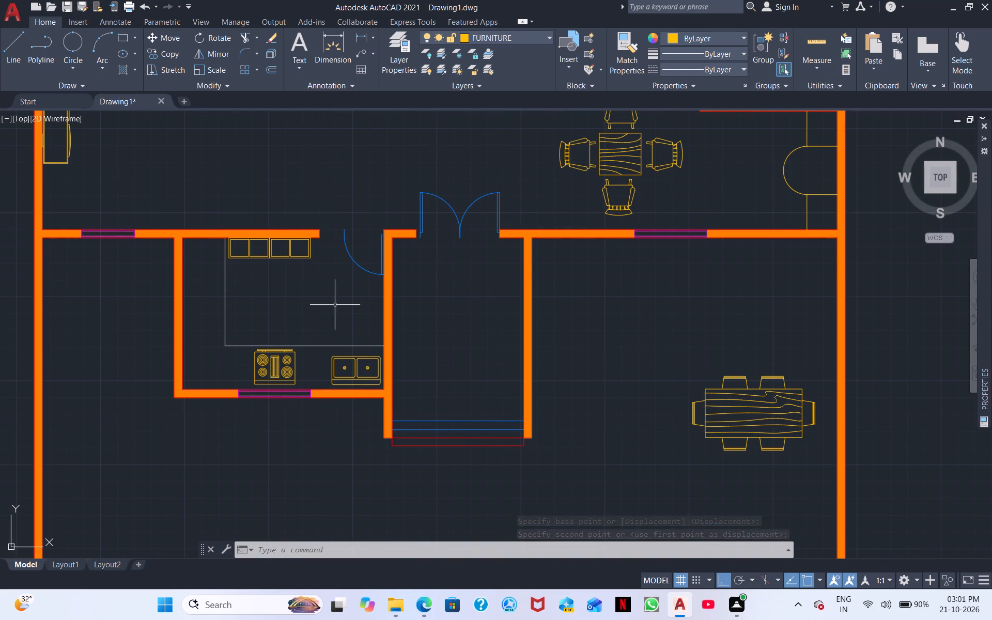
left_click(361, 264)
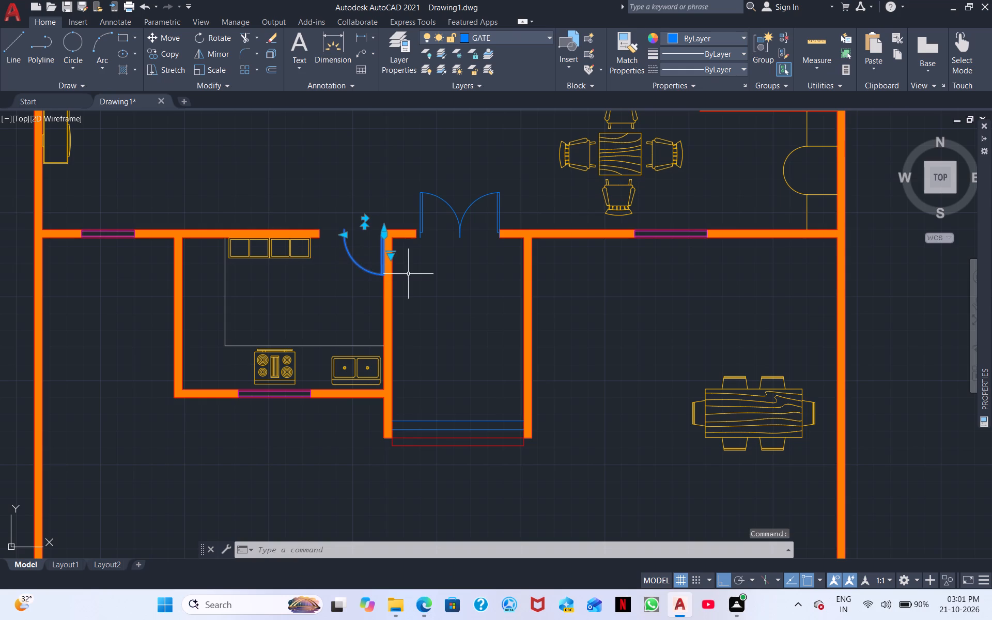
right_click(472, 323)
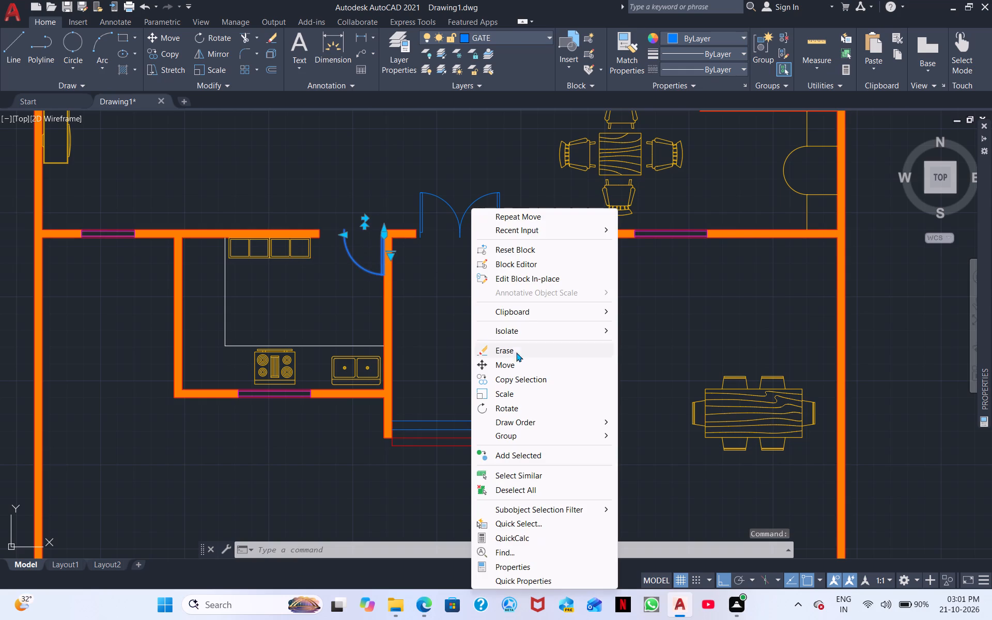
left_click(517, 396)
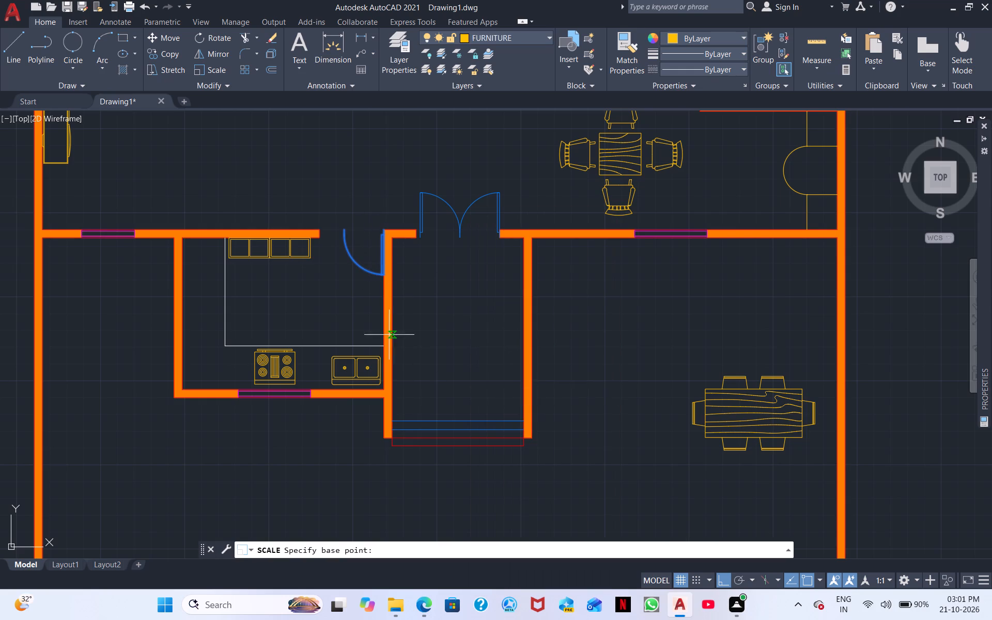
scroll(391, 318, "up", 2)
middle_click_drag(413, 287, 398, 498)
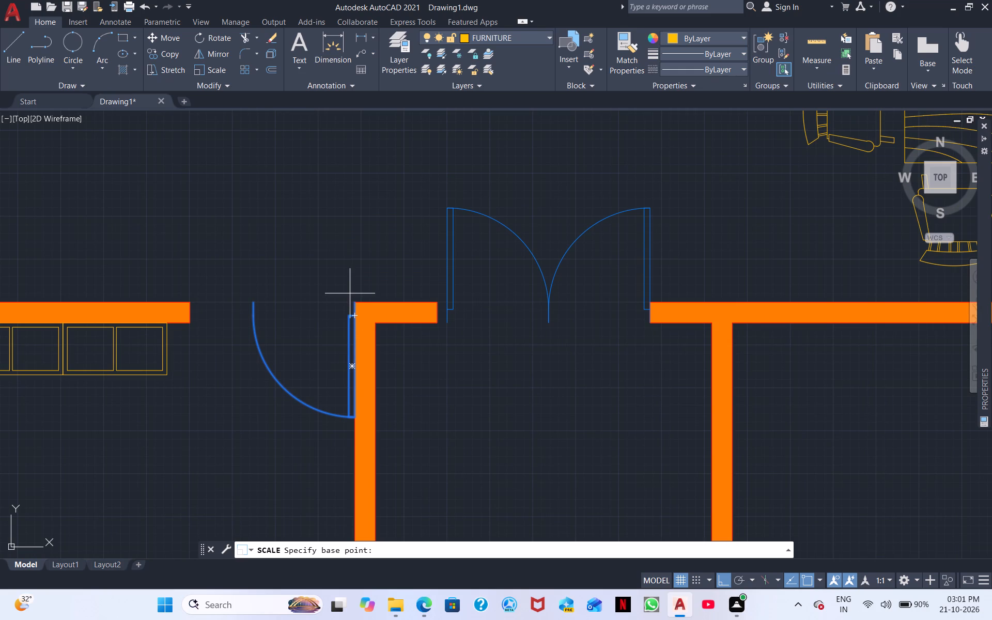
middle_click_drag(352, 308, 507, 344)
left_click(506, 337)
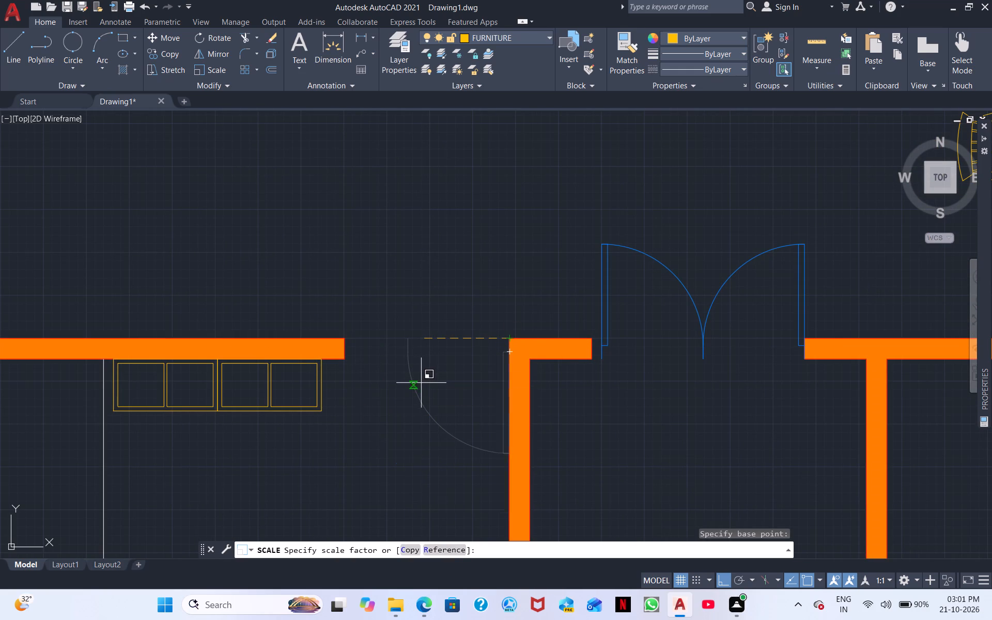
scroll(413, 390, "up", 4)
middle_click_drag(371, 388, 385, 388)
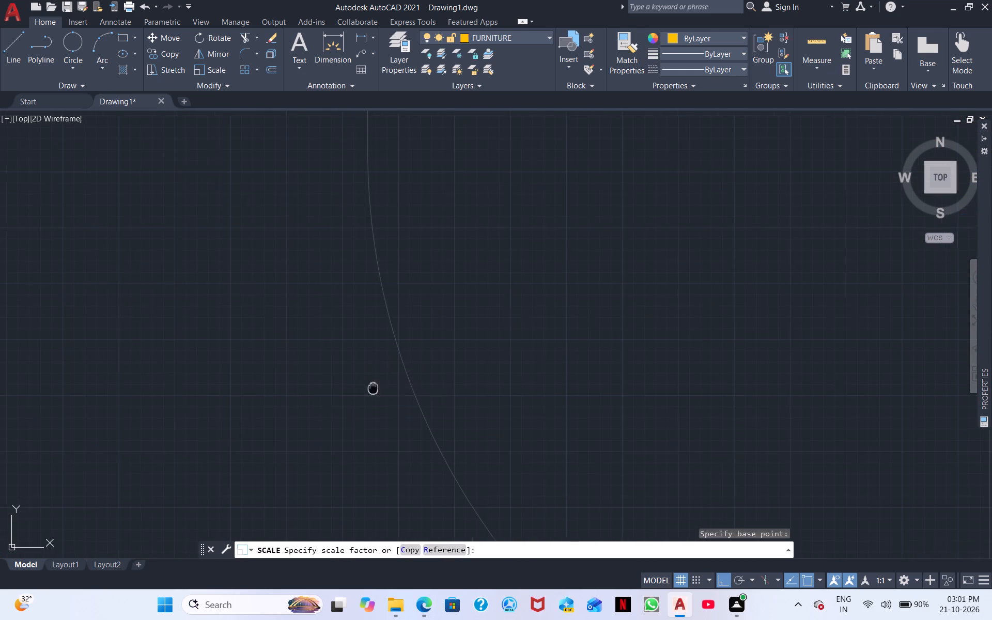
middle_click_drag(385, 388, 704, 446)
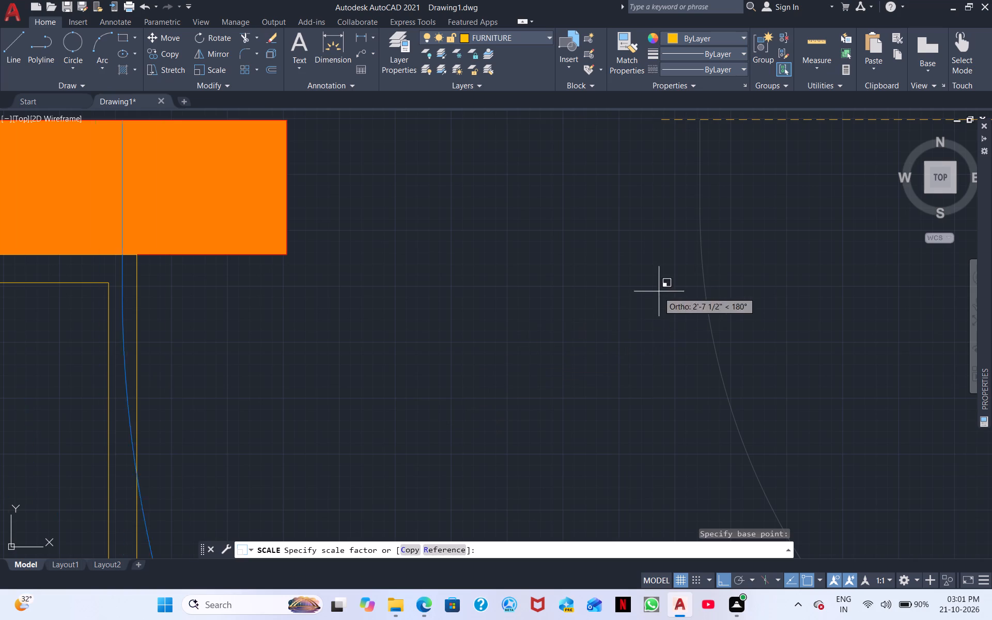
left_click(752, 258)
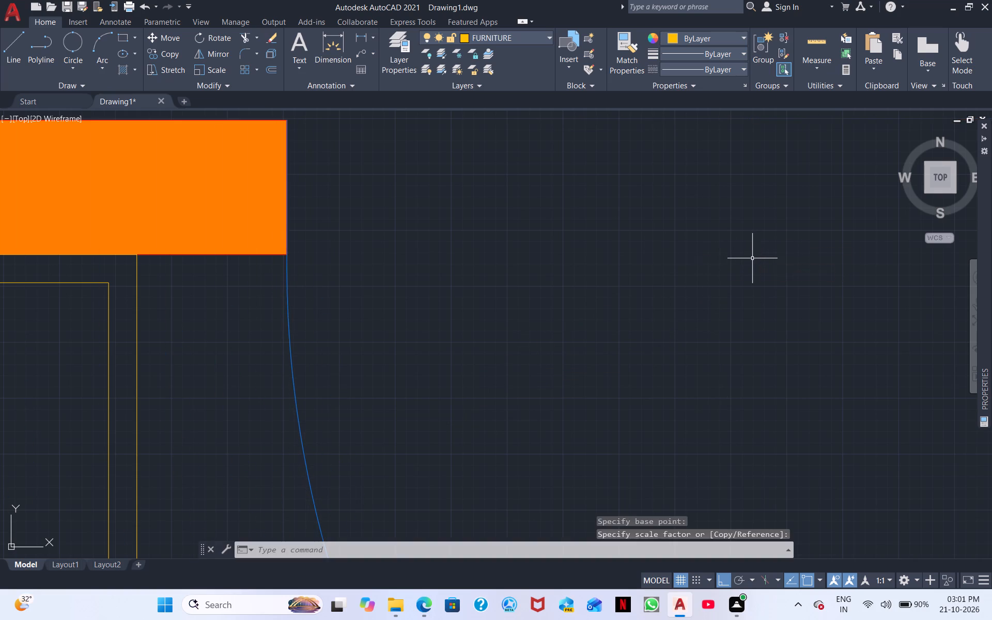
Scale the main entrance double door about its lower-right corner, using a distance of about 2'-7", to span the opening.
scroll(744, 264, "down", 4)
middle_click_drag(715, 316, 511, 344)
scroll(504, 343, "down", 1)
middle_click_drag(710, 361, 561, 325)
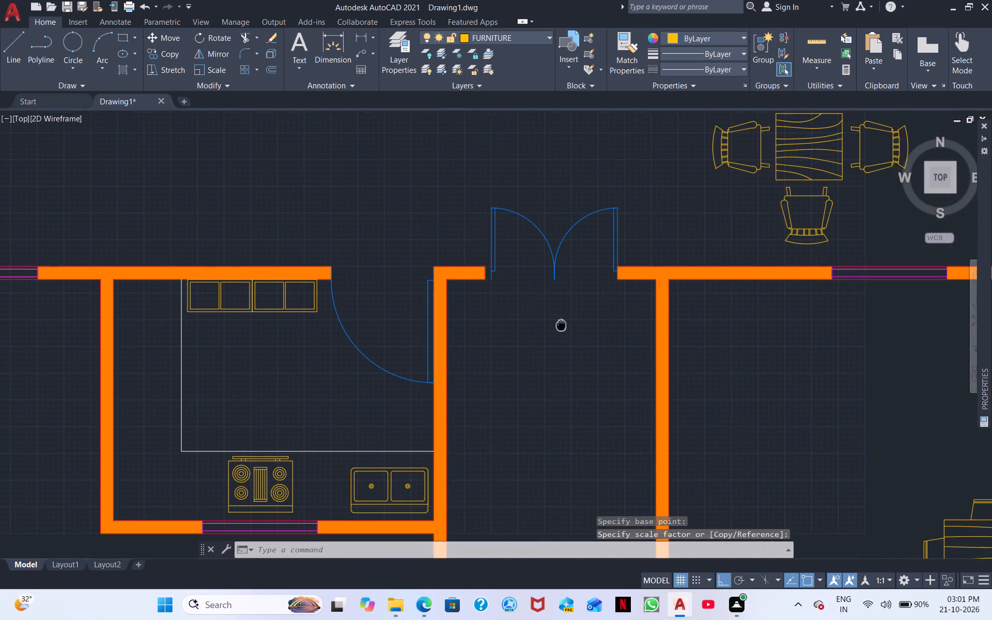
middle_click_drag(561, 325, 557, 323)
scroll(556, 309, "up", 2)
middle_click_drag(581, 293, 501, 386)
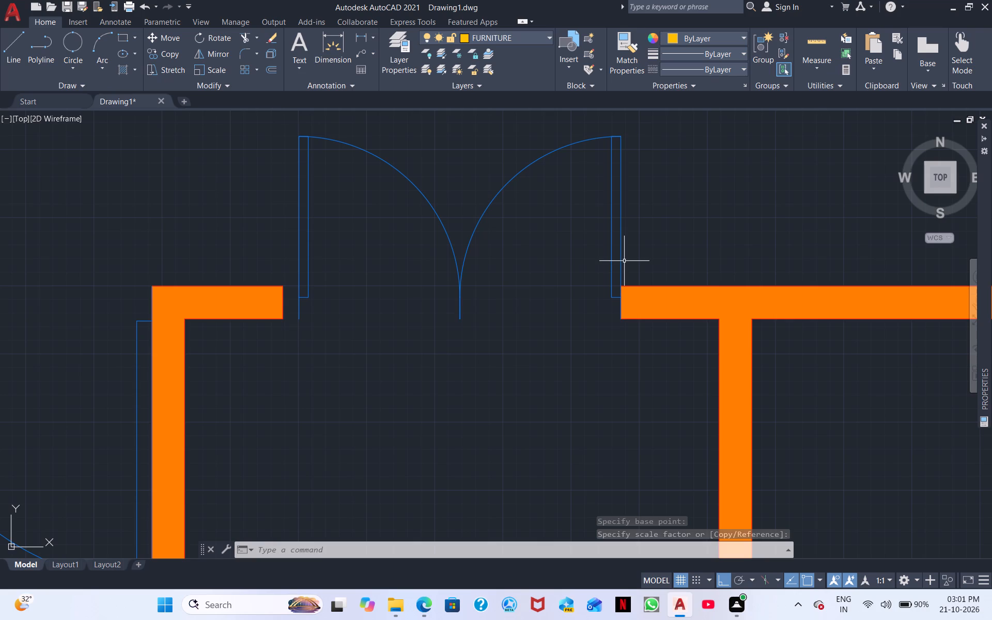
left_click(559, 303)
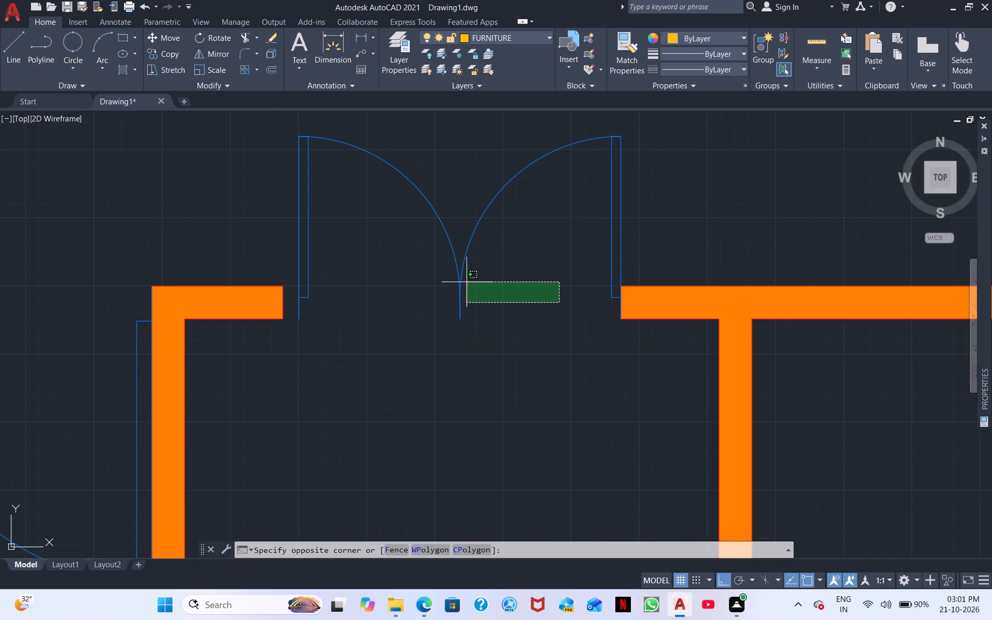
left_click(422, 252)
right_click(583, 352)
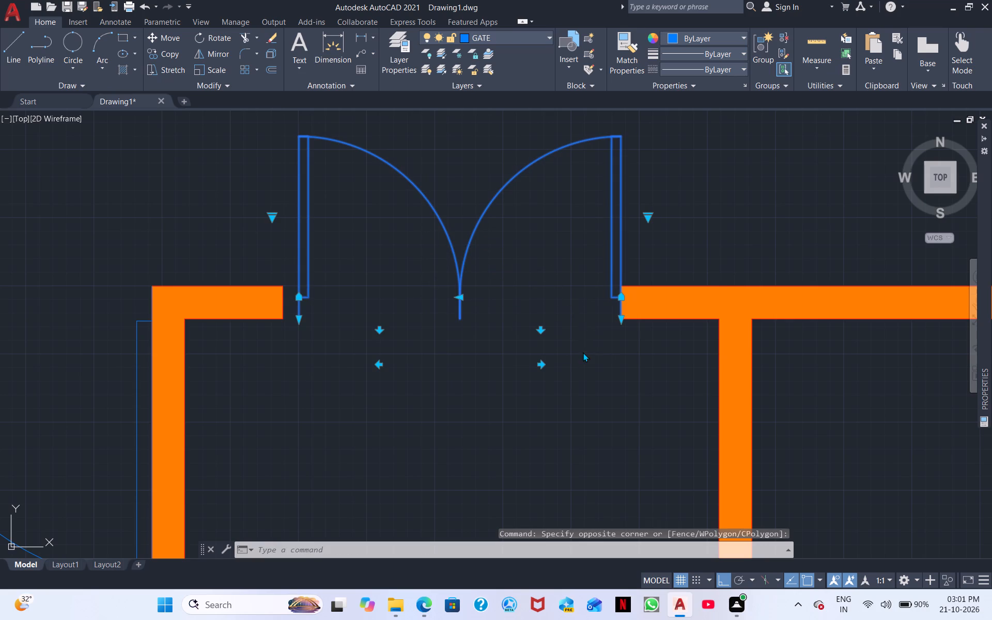
left_click(624, 179)
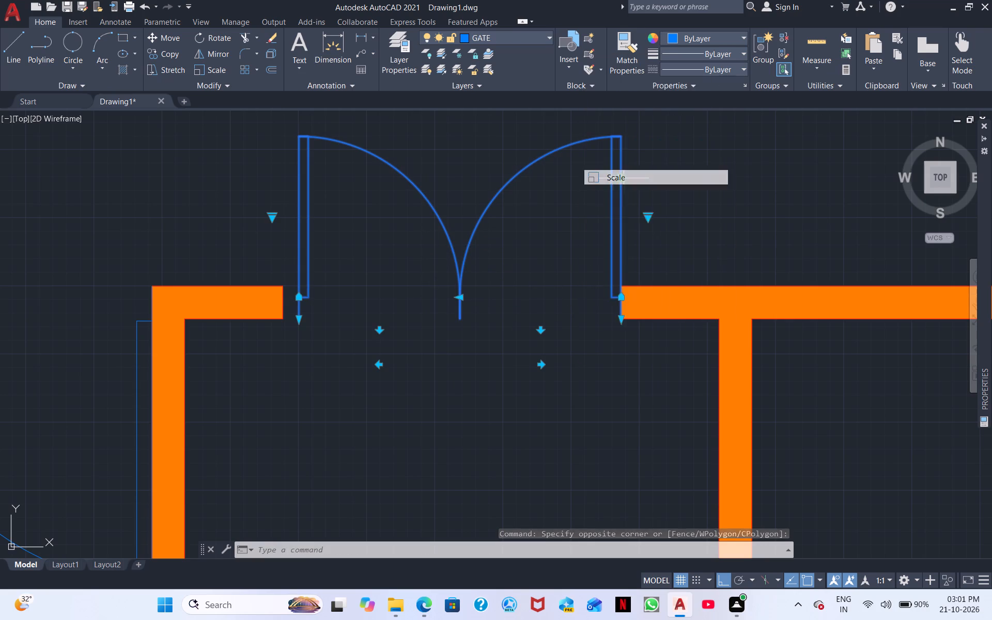
left_click(617, 319)
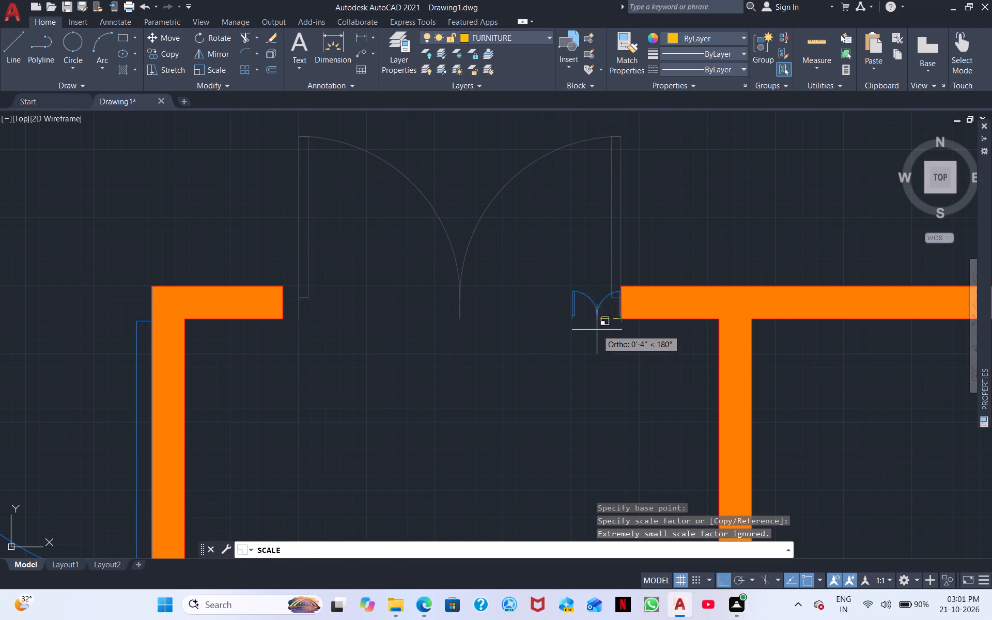
left_click(452, 357)
Move the six-seat dining table, with Ortho off, from the lower-right yard into the hall beside the left-wall cabinet, above the kitchen.
scroll(451, 357, "down", 2)
middle_click_drag(485, 345, 404, 350)
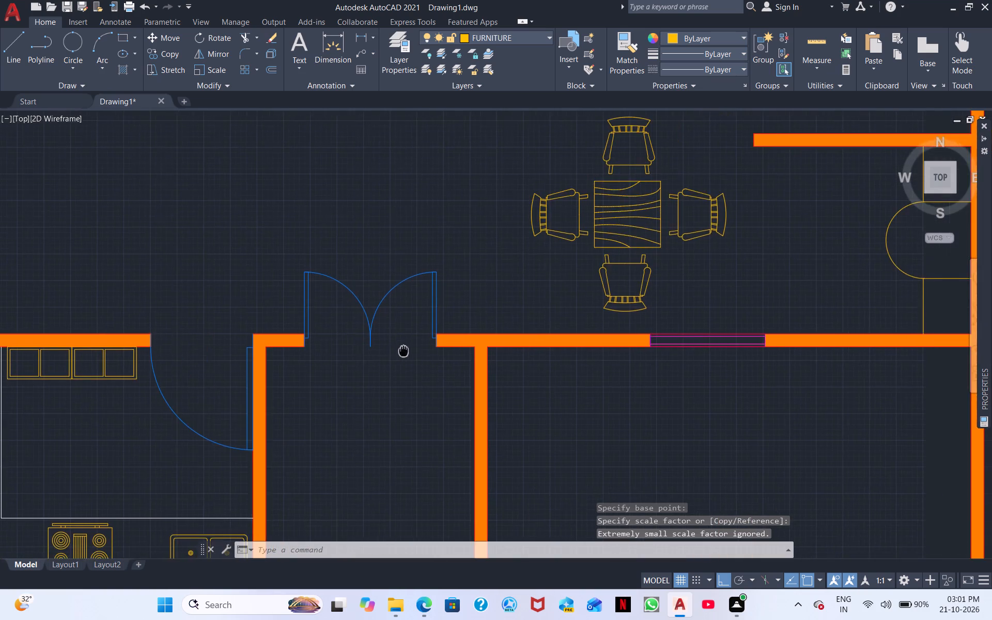
scroll(404, 350, "down", 2)
middle_click_drag(606, 370, 498, 309)
scroll(498, 310, "down", 1)
middle_click_drag(478, 324, 568, 458)
middle_click_drag(551, 383, 526, 465)
middle_click_drag(662, 397, 786, 310)
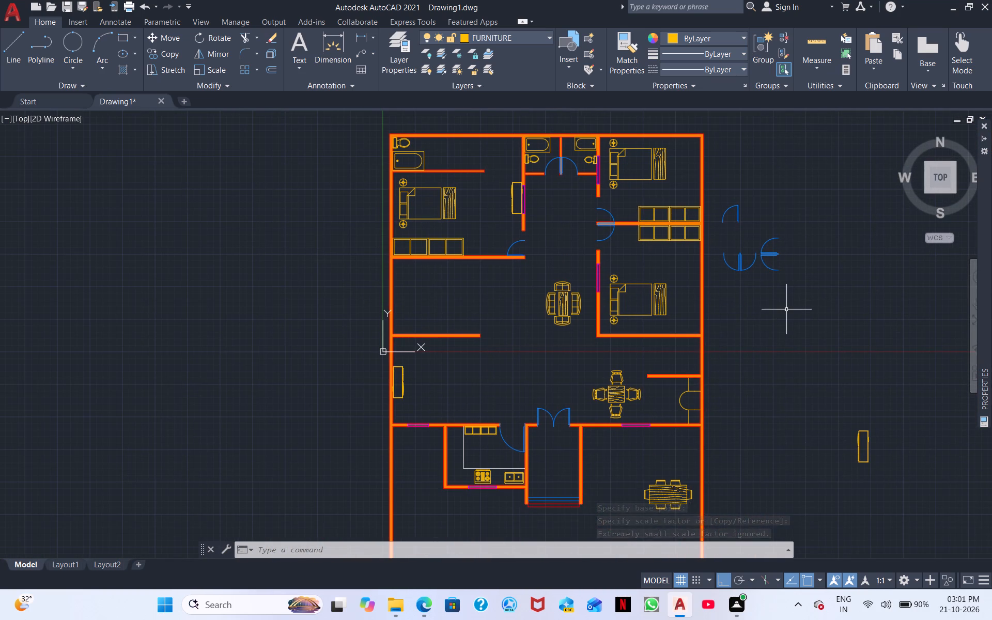
left_click(657, 494)
right_click(657, 494)
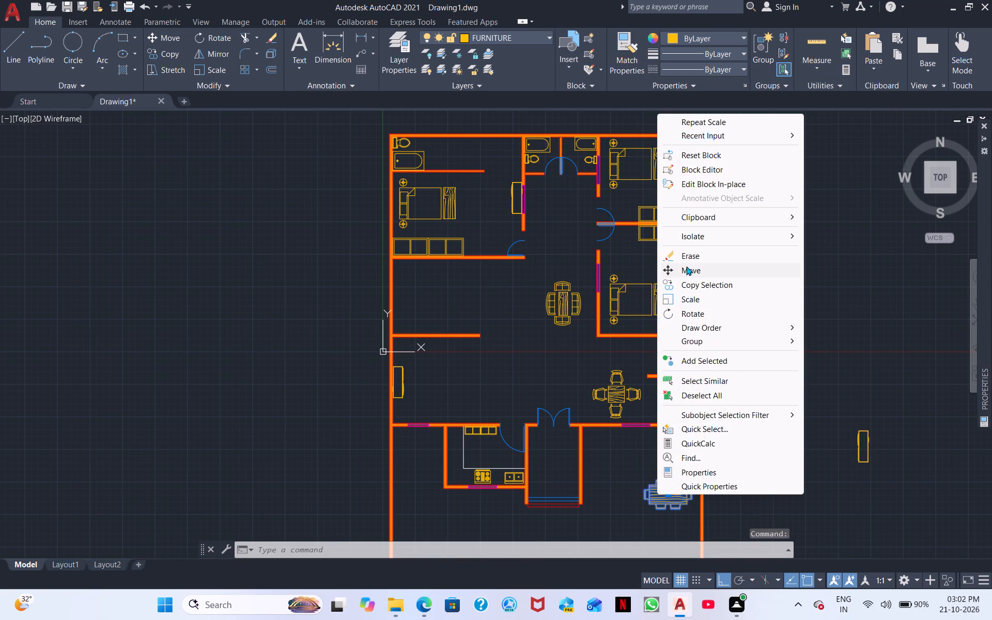
left_click(687, 266)
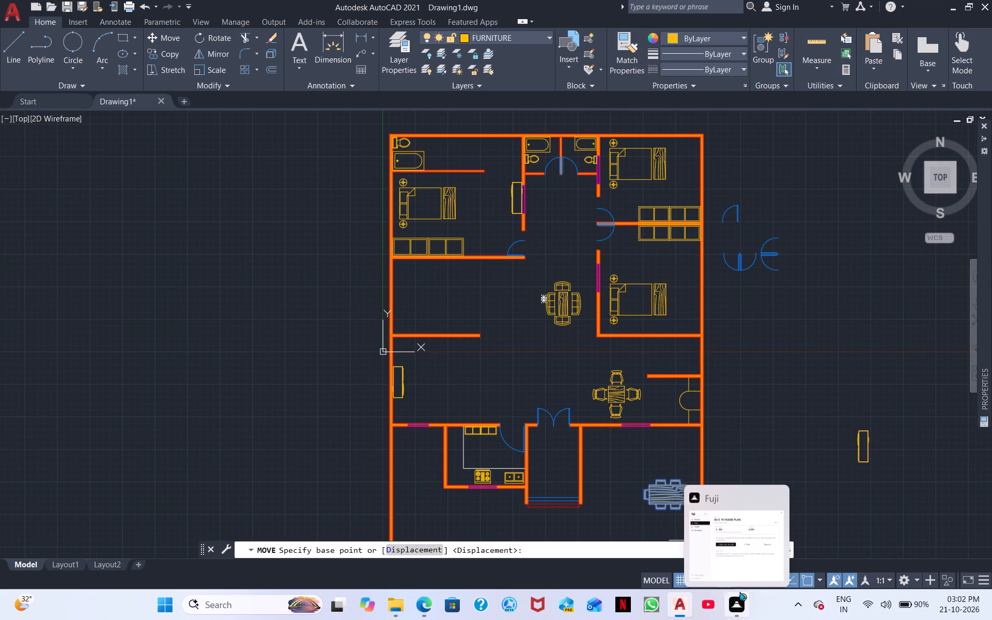
left_click(724, 581)
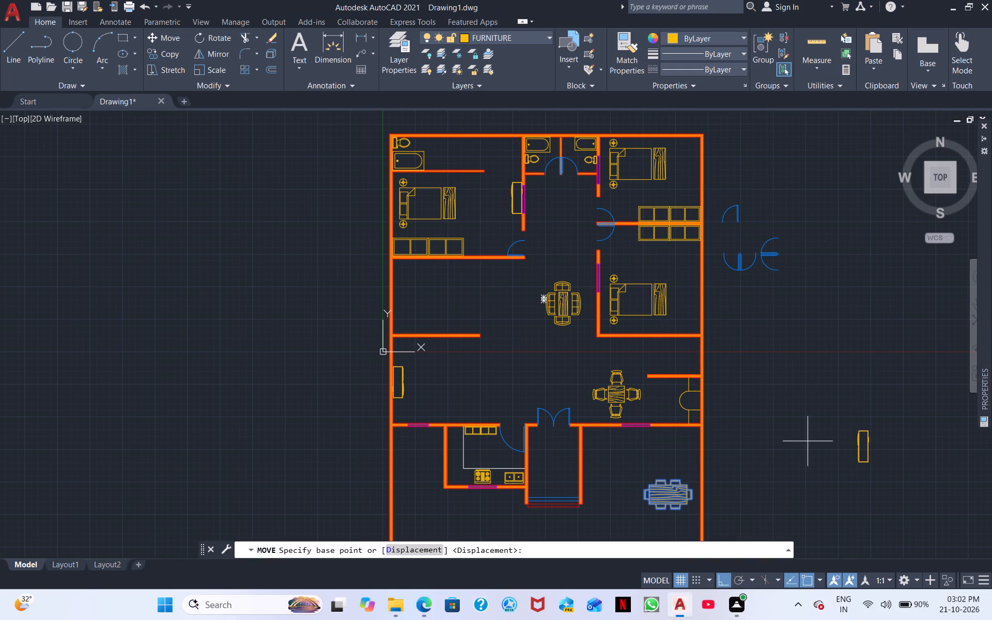
left_click(722, 580)
left_click(649, 494)
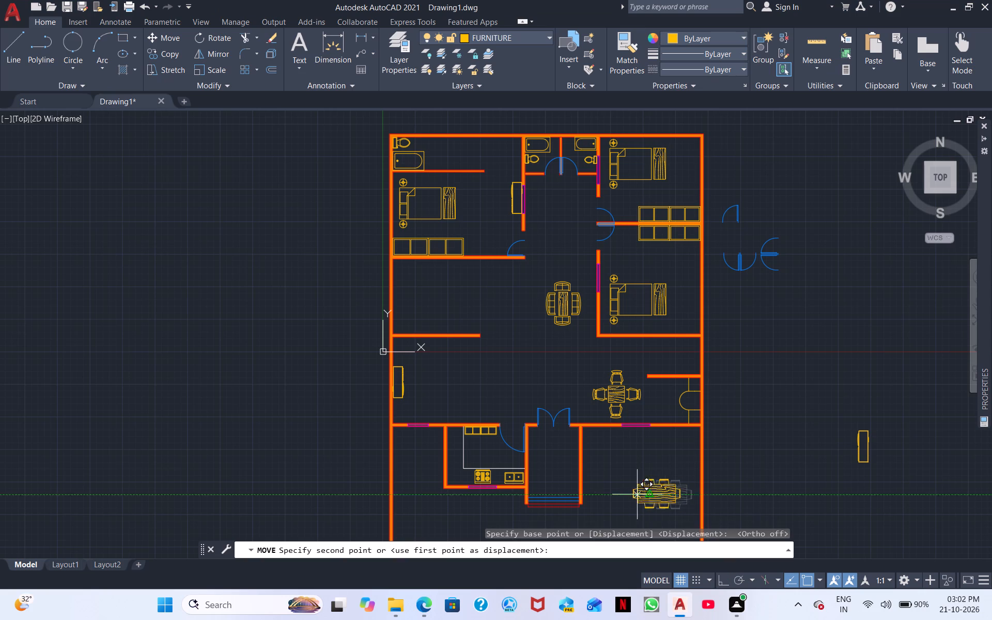
left_click(472, 375)
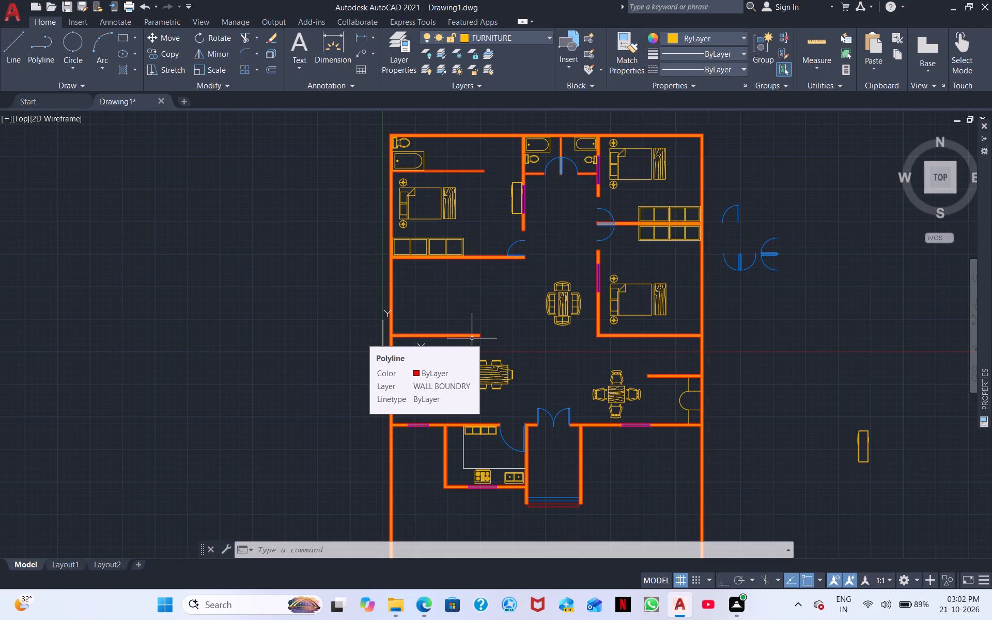
Move the left bathroom's door by its lower hinge corner onto the left bottom corner of the wall dividing the bathrooms.
scroll(554, 171, "up", 4)
middle_click_drag(581, 232, 538, 380)
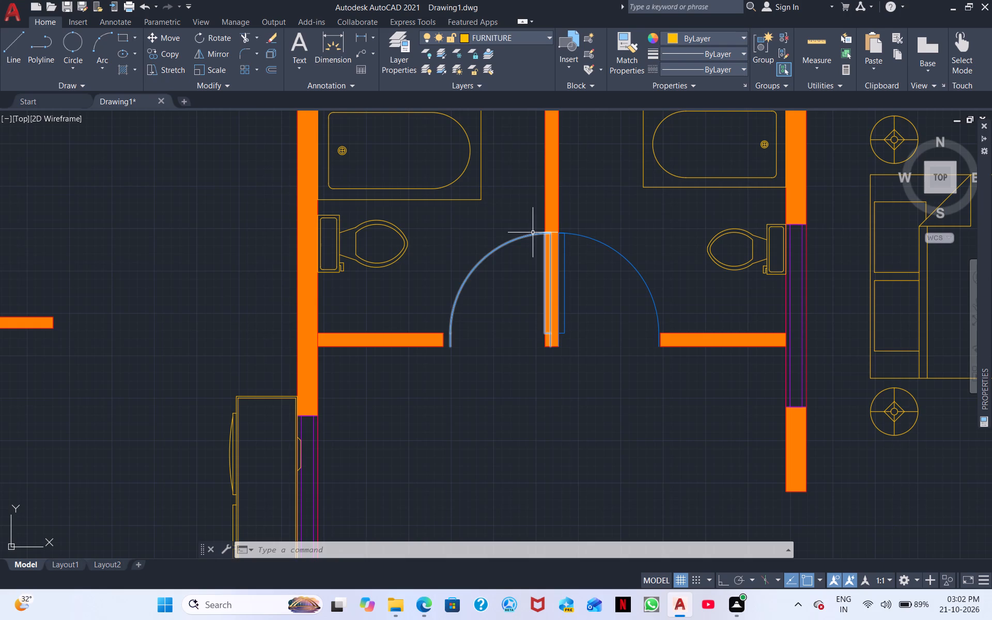
left_click(533, 233)
right_click(600, 352)
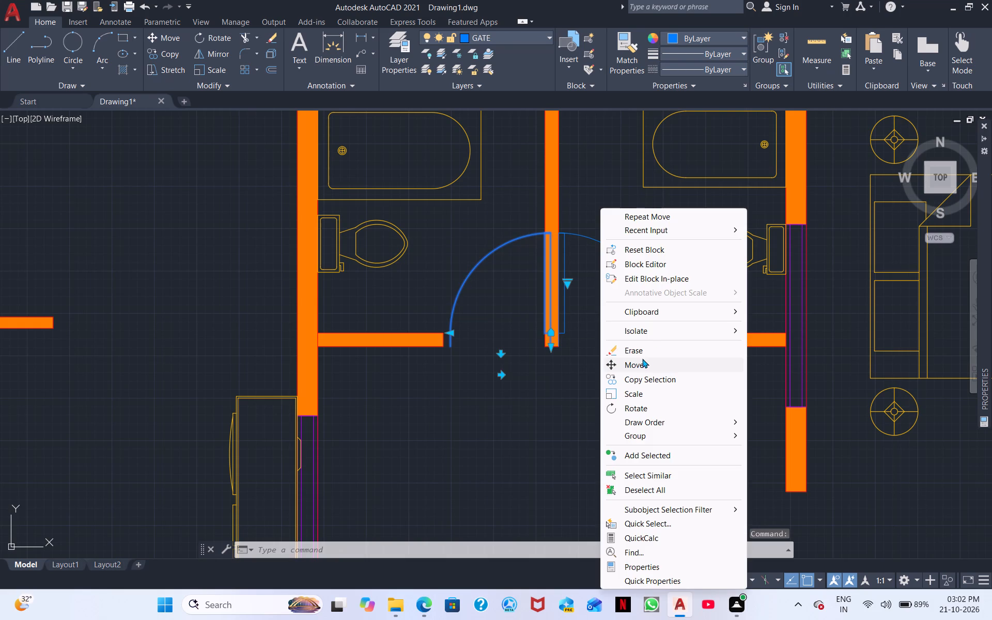
left_click(642, 365)
scroll(535, 350, "up", 3)
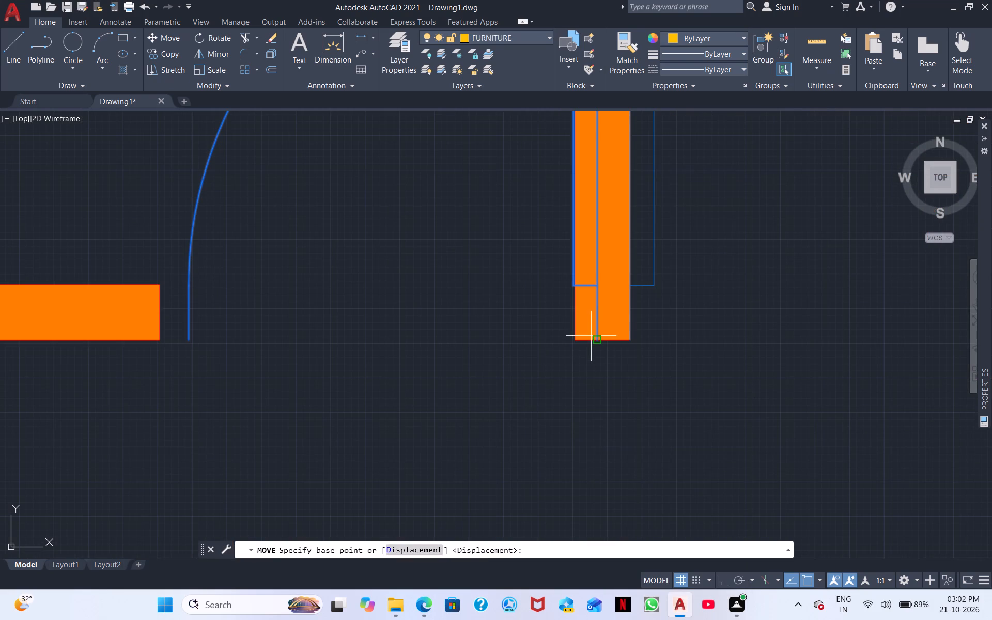
left_click(594, 340)
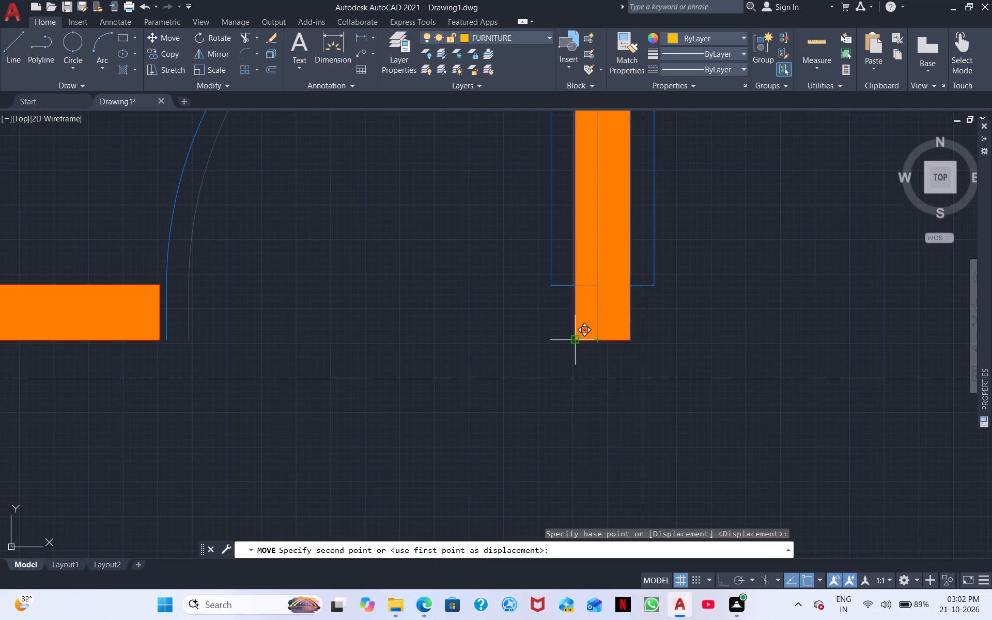
left_click(573, 342)
Inspect how the two bathroom doors and the upper-left bedroom's door sit in their wall openings.
scroll(506, 342, "down", 2)
middle_click_drag(469, 347, 482, 352)
scroll(493, 349, "down", 1)
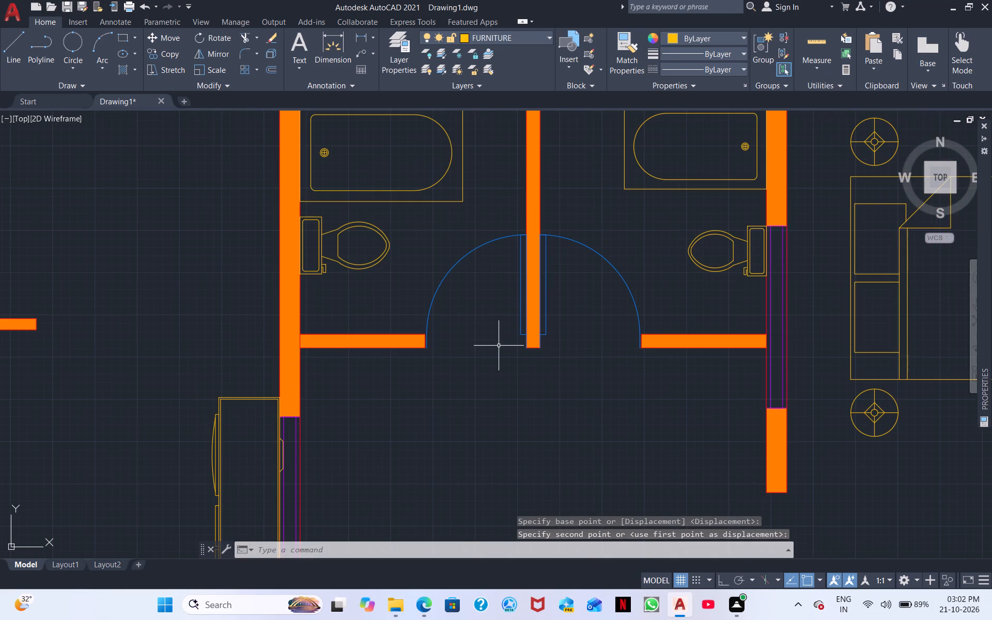
scroll(499, 344, "up", 2)
scroll(450, 342, "down", 2)
middle_click_drag(428, 435, 481, 398)
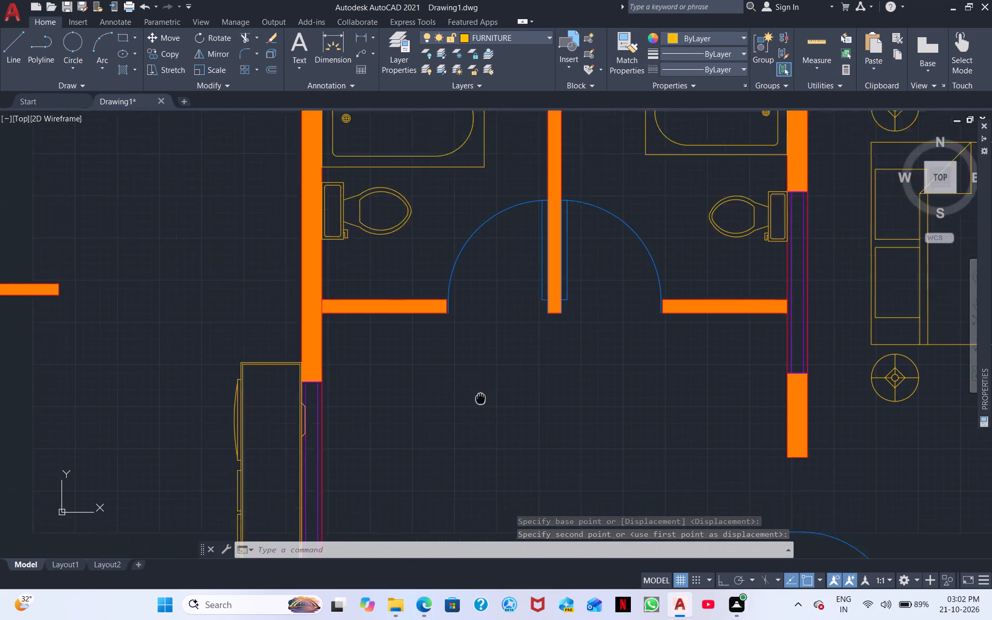
middle_click_drag(481, 398, 601, 307)
scroll(568, 374, "down", 1)
middle_click_drag(572, 426, 731, 262)
middle_click_drag(504, 390, 662, 380)
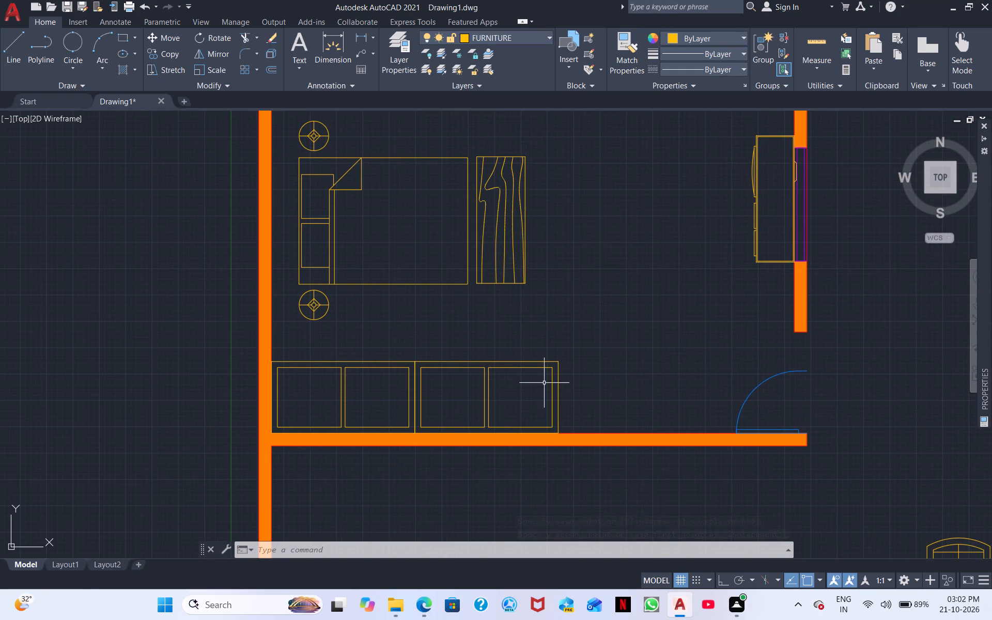
Scale the upper-left bedroom's door about its lower-right corner at the wall end to span the opening up to the wall above.
left_click(751, 389)
left_click(765, 397)
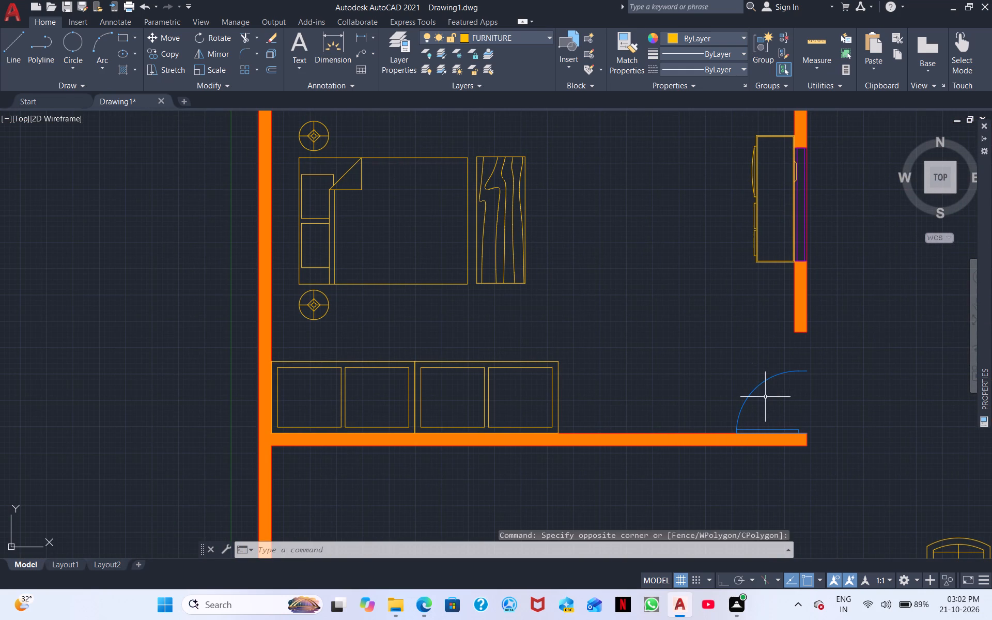
left_click_drag(765, 397, 742, 374)
left_click_drag(737, 370, 735, 375)
left_click(764, 398)
left_click(779, 407)
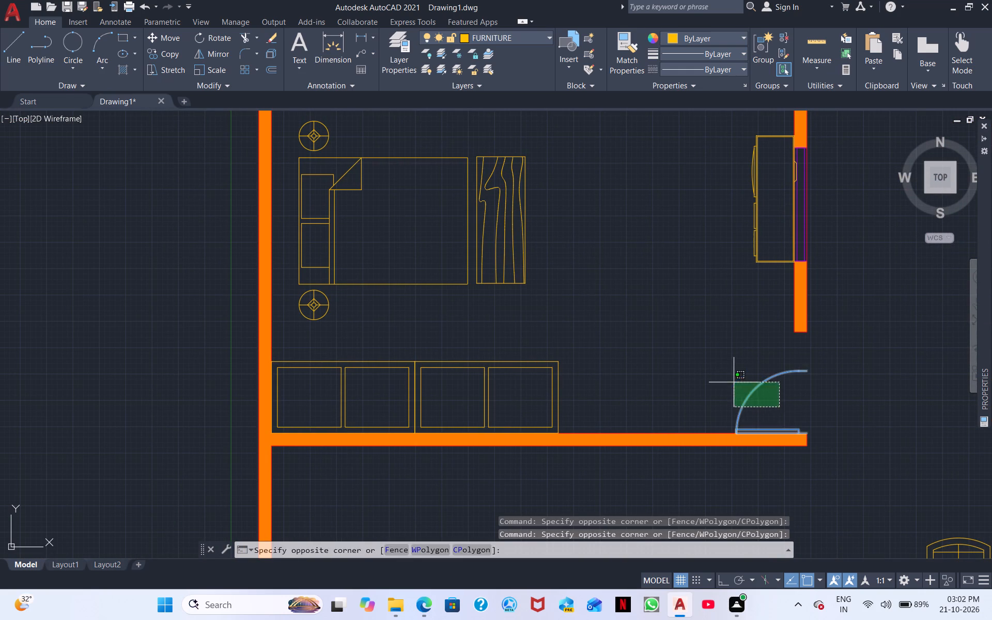
left_click(734, 381)
right_click(740, 380)
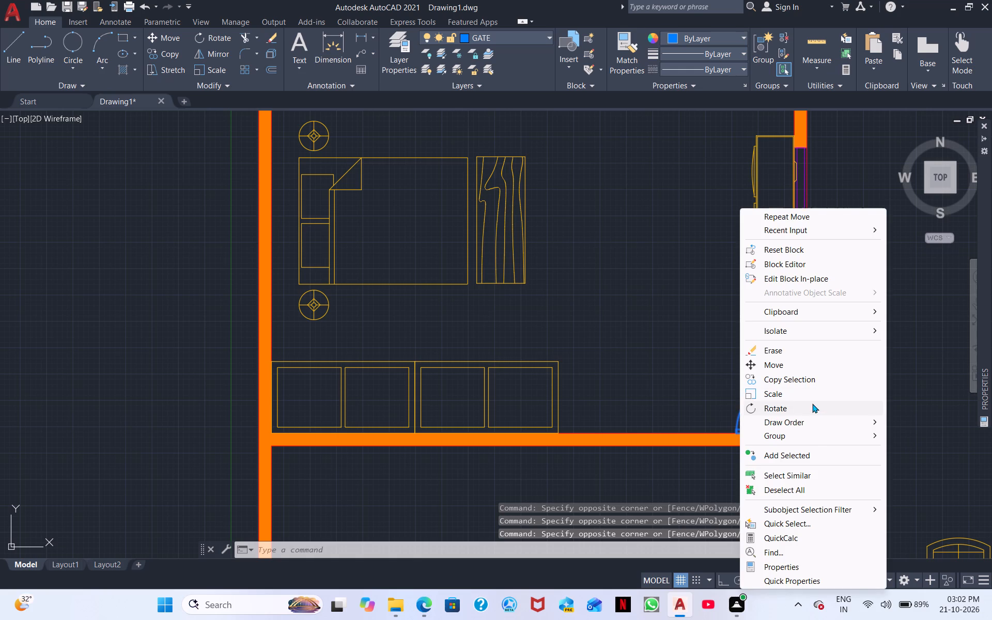
left_click(796, 397)
scroll(843, 432, "up", 3)
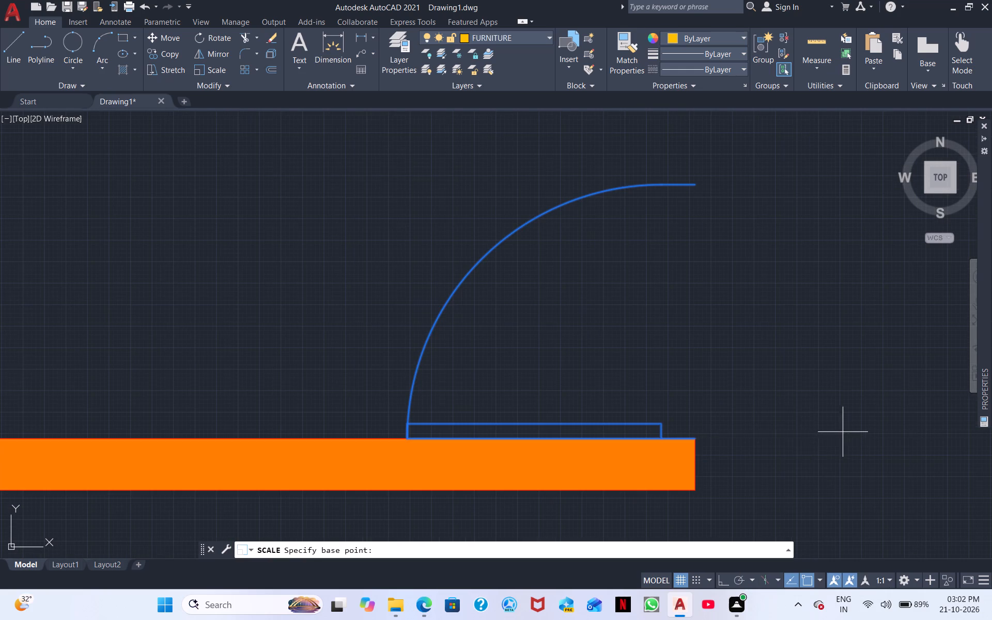
left_click(699, 438)
scroll(674, 454, "down", 2)
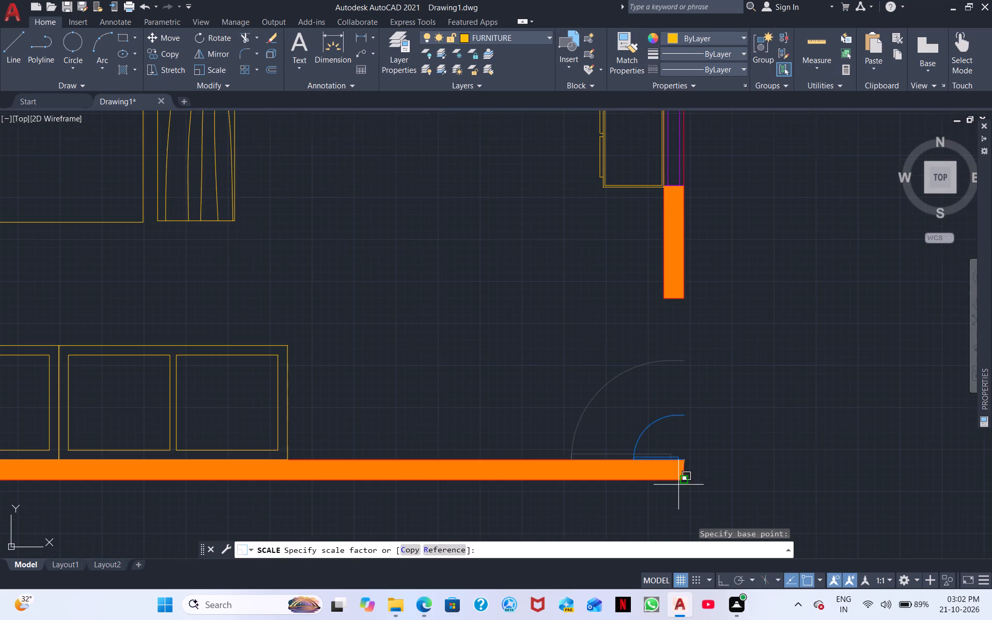
scroll(674, 471, "down", 2)
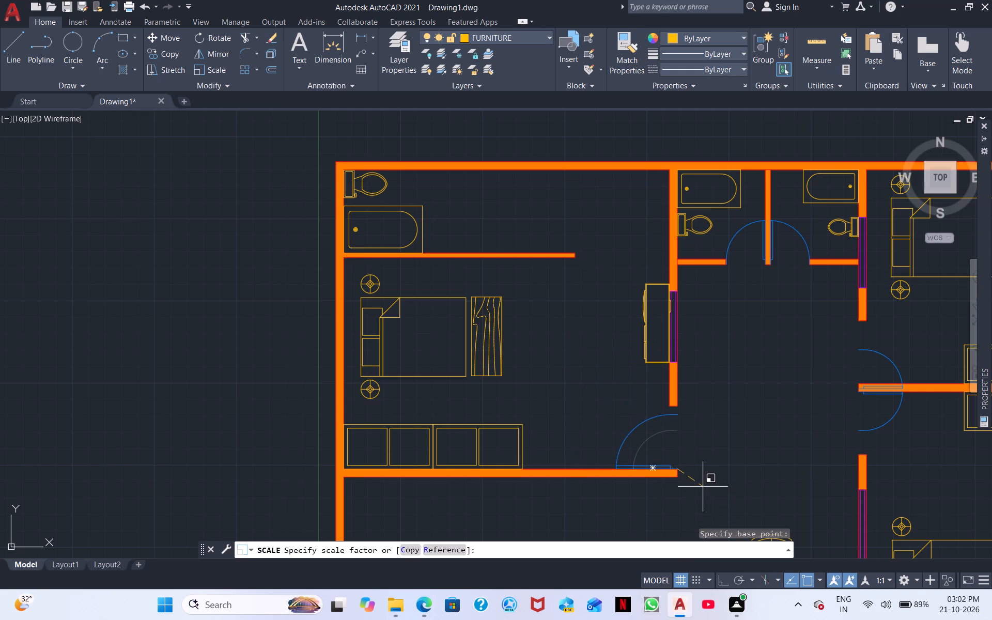
middle_click_drag(702, 487, 671, 585)
scroll(650, 554, "up", 2)
middle_click_drag(633, 518, 634, 510)
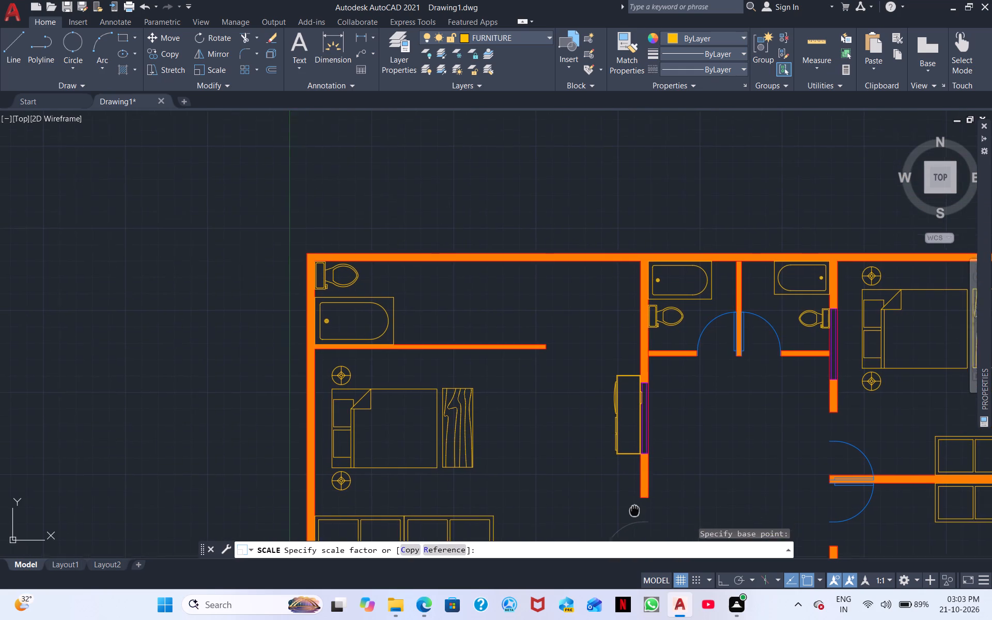
middle_click_drag(634, 510, 636, 471)
scroll(639, 472, "up", 6)
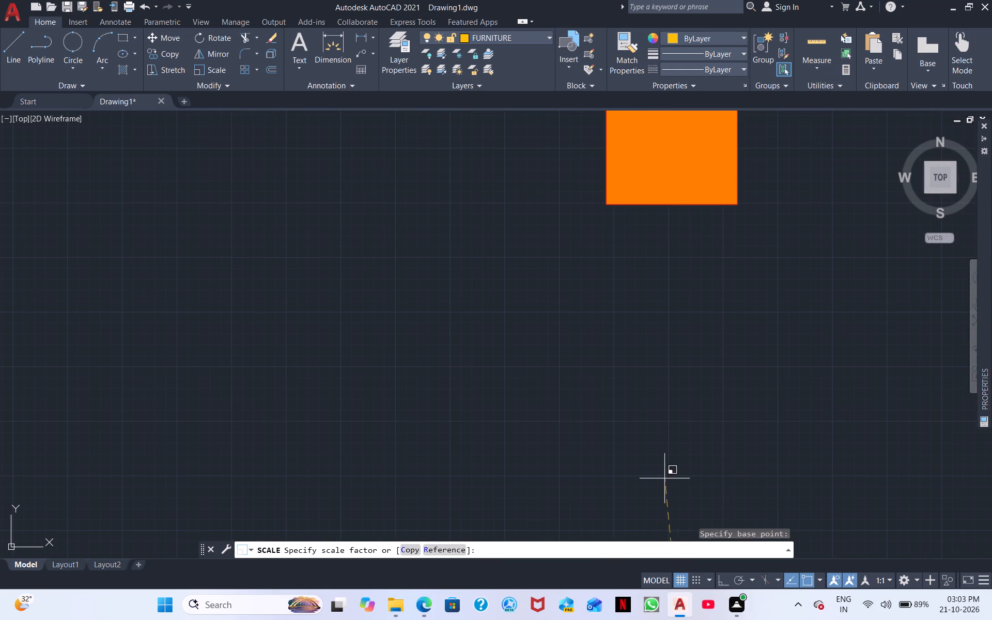
scroll(804, 461, "down", 3)
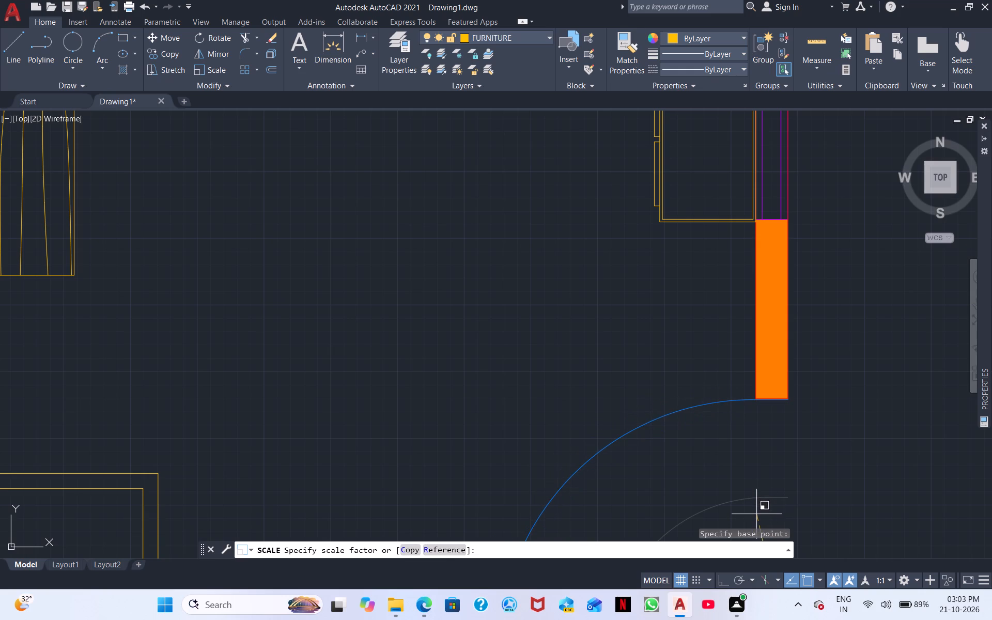
left_click(756, 514)
Move the upper-right bedroom's door by its lower-left corner onto the upper-left corner of the wall dividing the right-hand bedrooms.
scroll(791, 492, "down", 3)
middle_click_drag(804, 494, 538, 514)
scroll(607, 485, "up", 2)
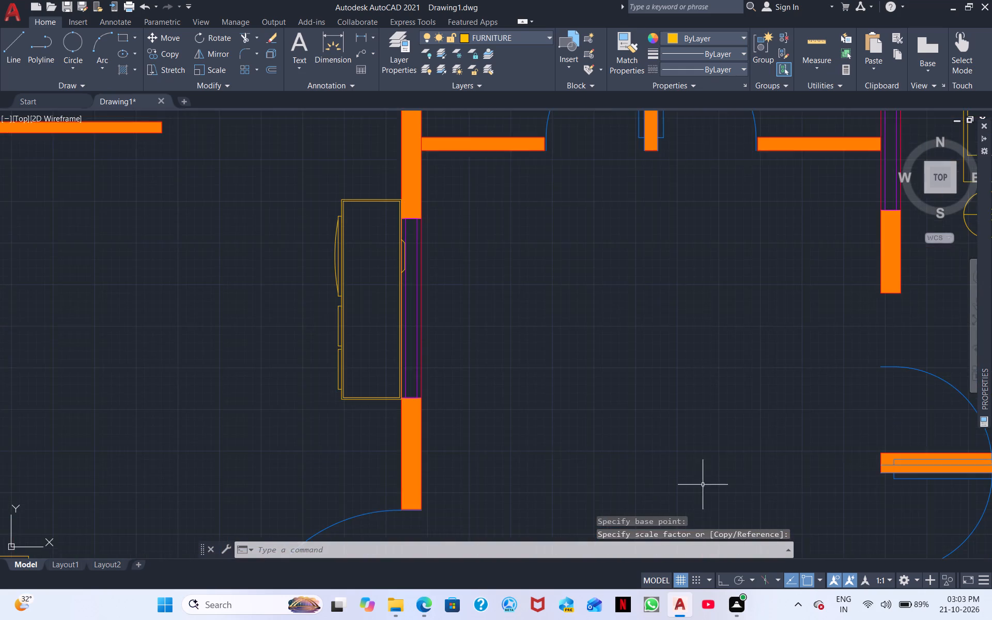
middle_click_drag(696, 485, 419, 502)
scroll(635, 465, "up", 4)
middle_click_drag(671, 469, 634, 454)
scroll(645, 461, "down", 2)
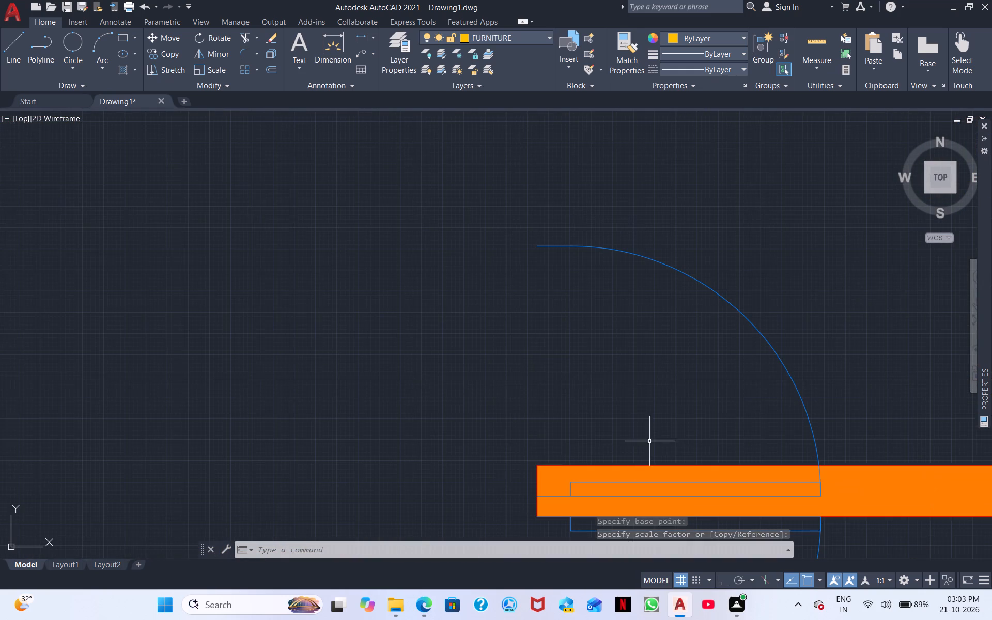
left_click(812, 425)
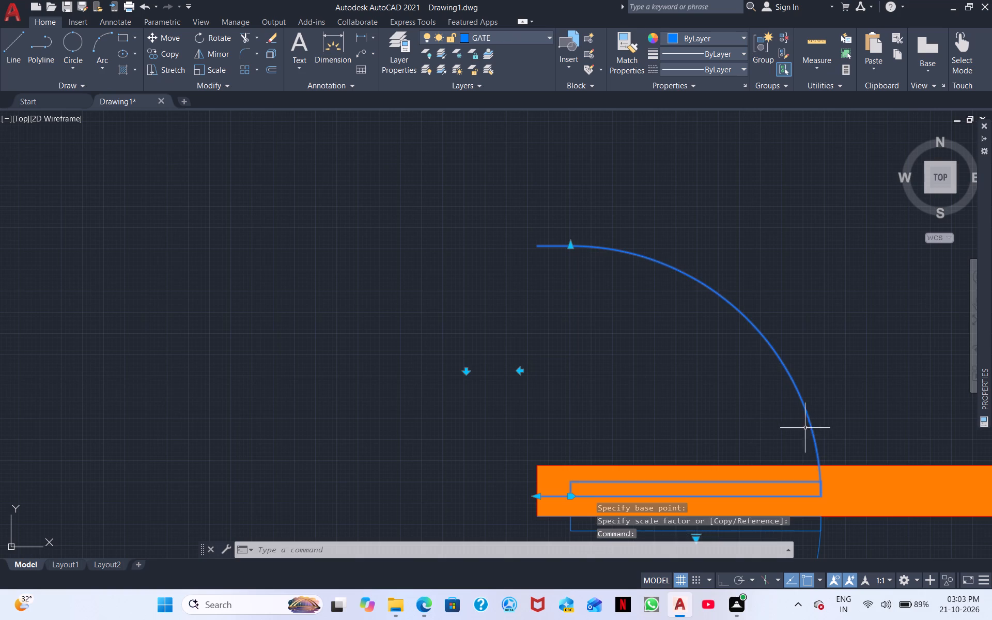
right_click(641, 456)
left_click(685, 230)
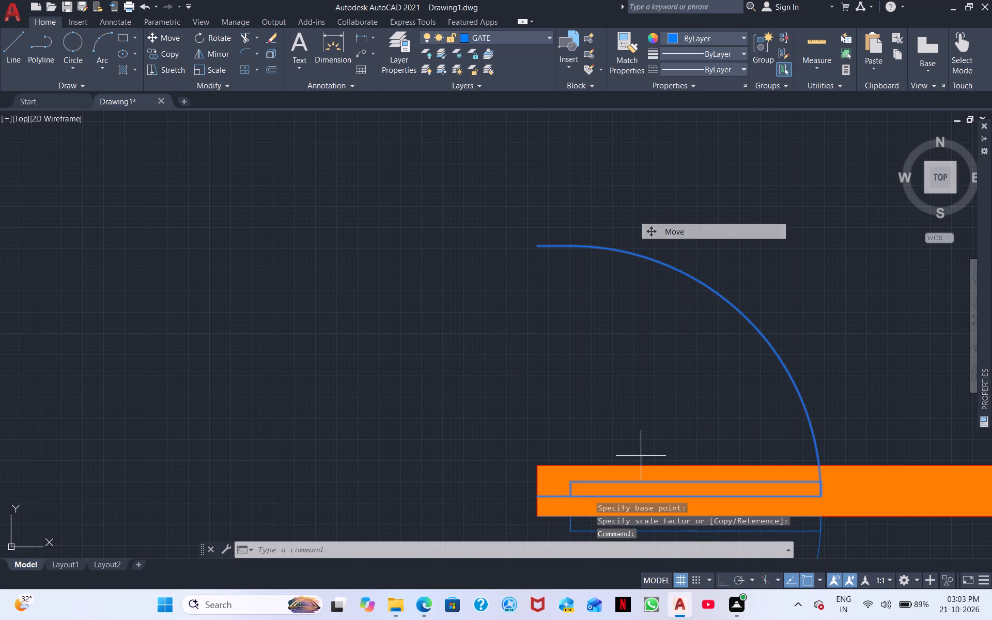
scroll(519, 493, "up", 2)
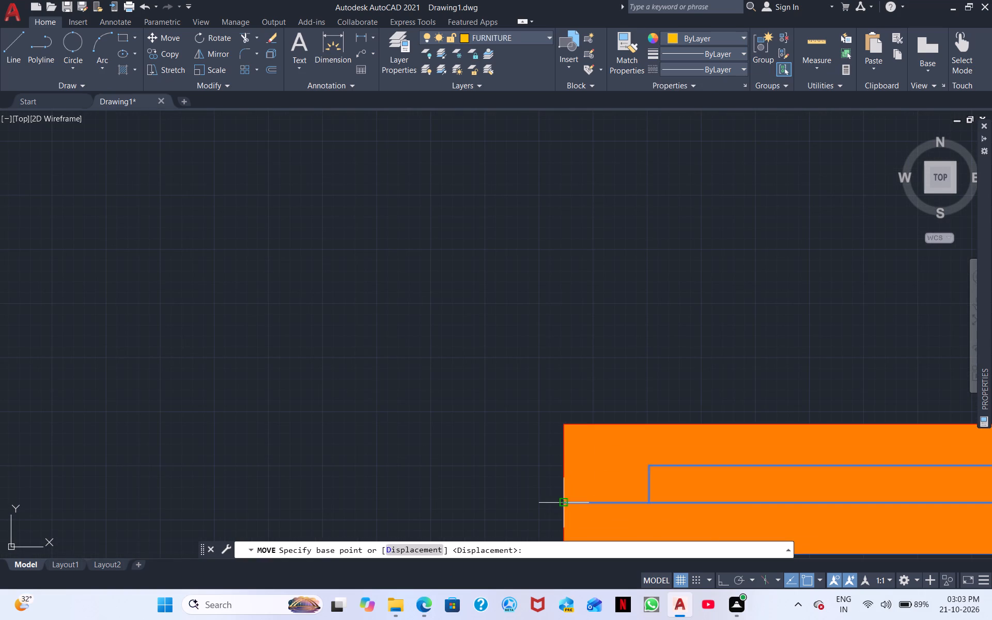
left_click(565, 501)
left_click(568, 422)
Scale the upper-right bedroom's door about its lower-left corner to span the opening up to the wall above.
scroll(593, 432, "down", 1)
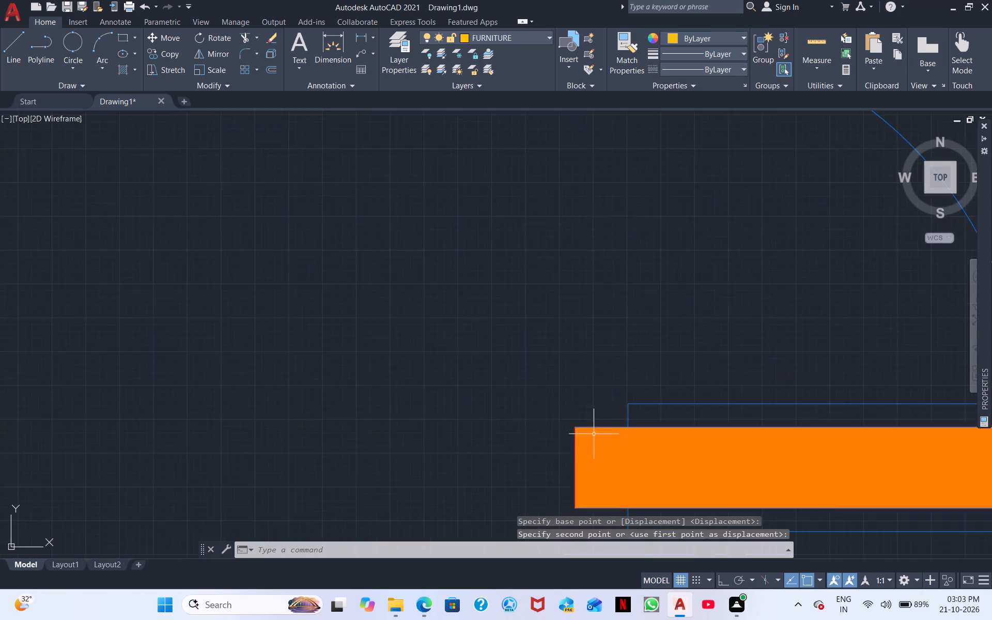
scroll(594, 435, "down", 2)
middle_click_drag(720, 467, 689, 423)
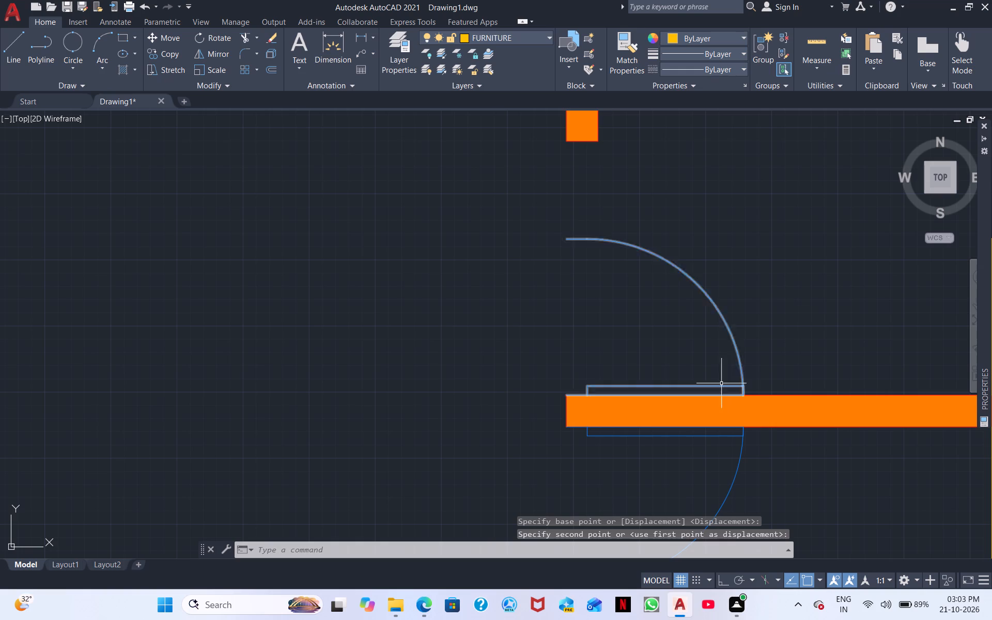
left_click(695, 387)
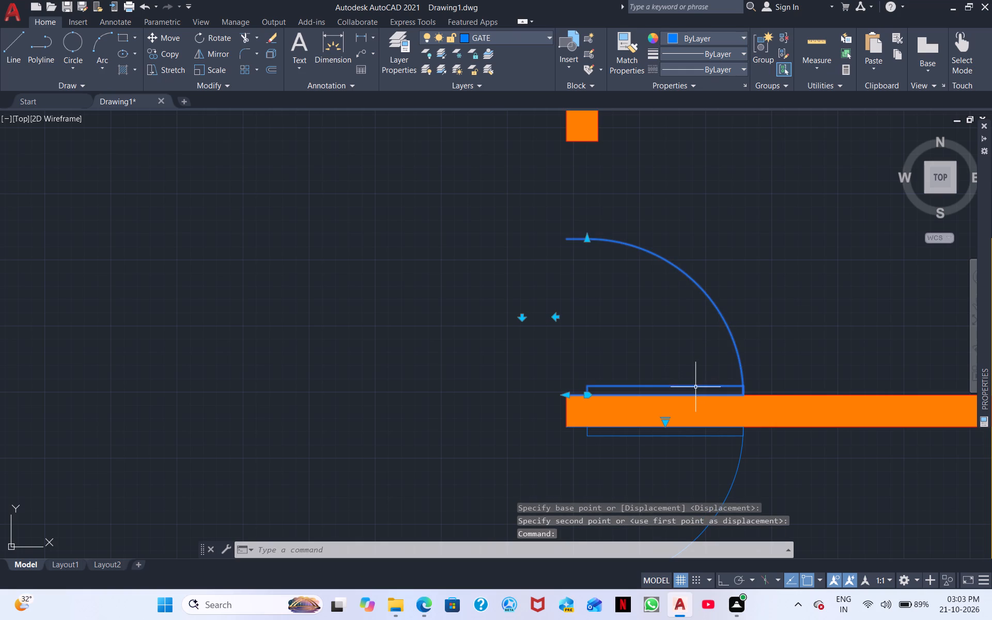
right_click(692, 390)
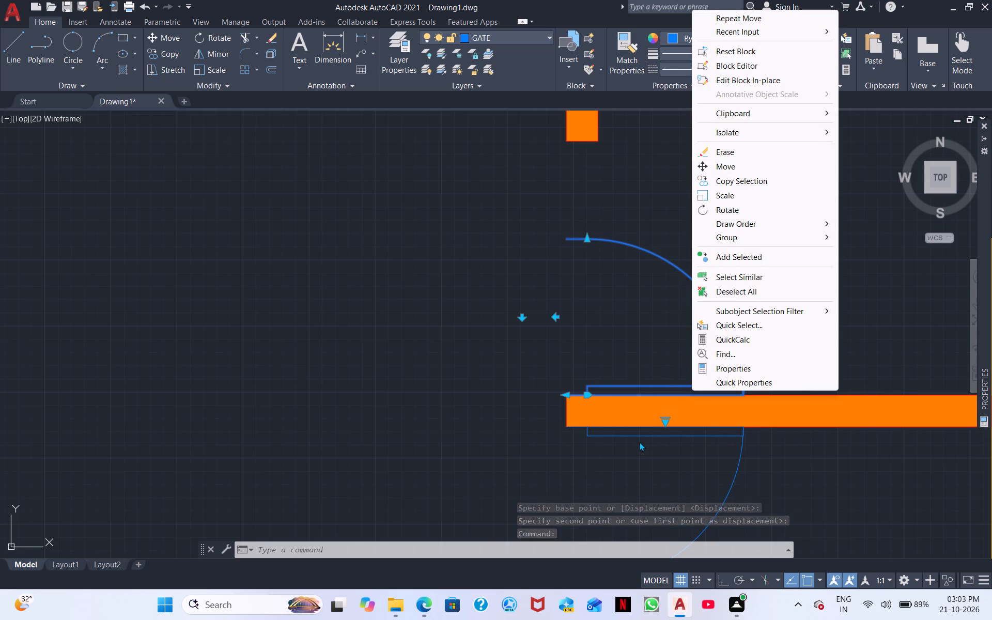
left_click(724, 192)
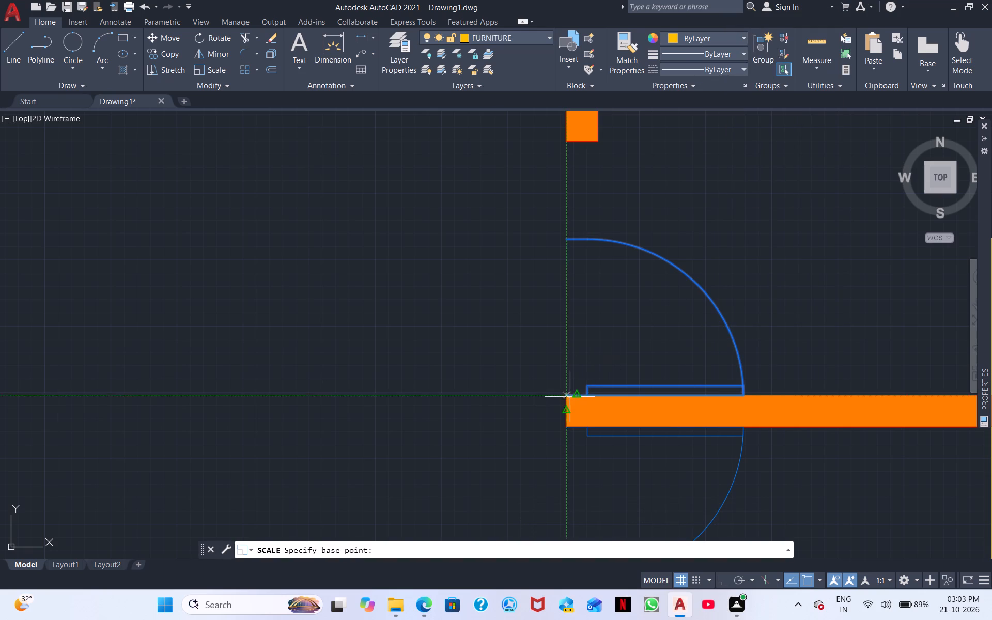
left_click(567, 398)
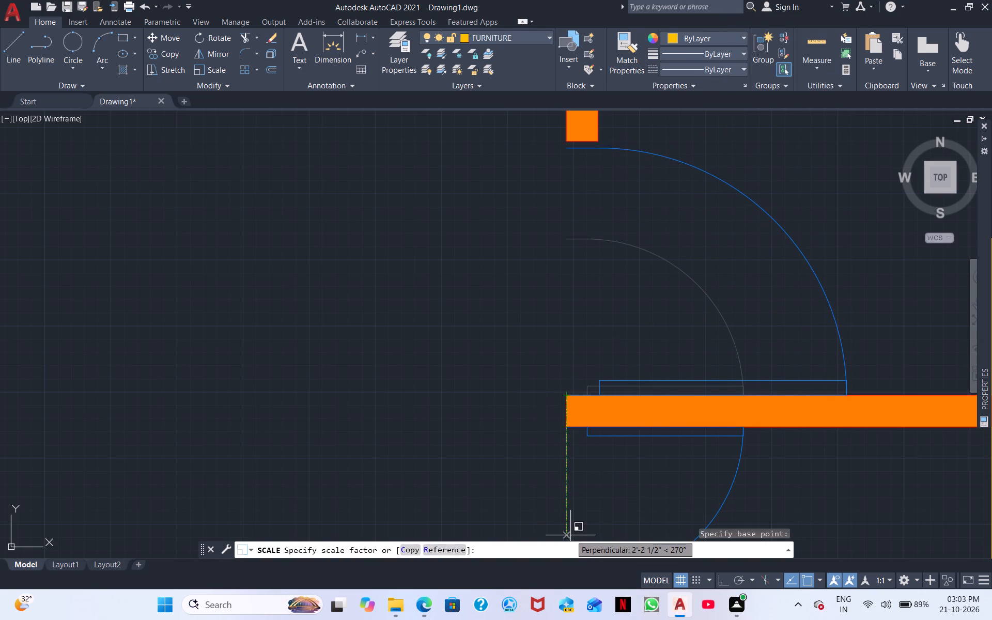
left_click(570, 539)
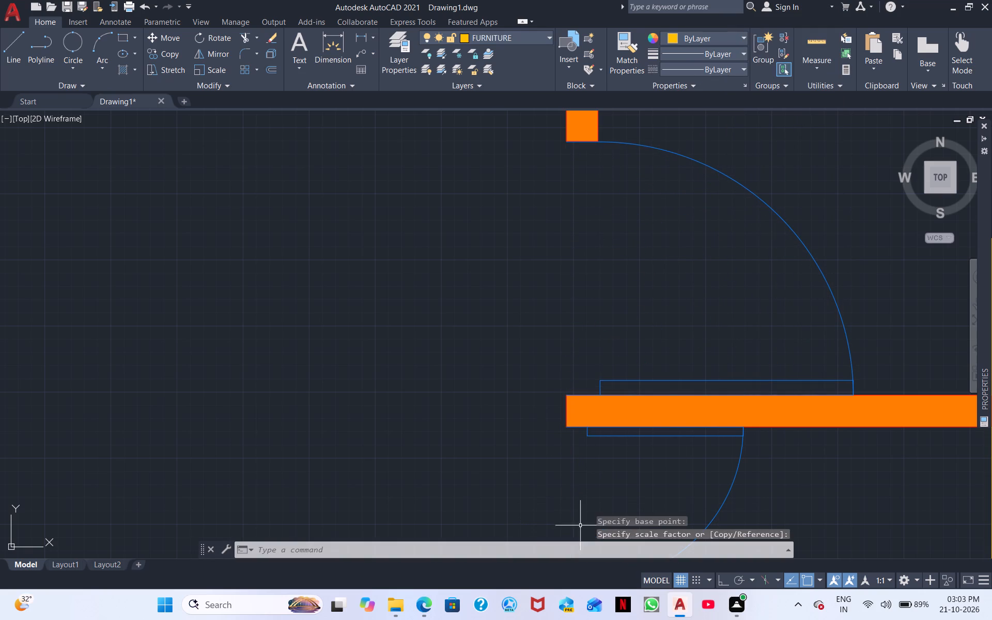
Scale the lower-right bedroom's door about the dividing wall's lower-left corner to span the opening down to the wall below.
middle_click_drag(580, 525, 586, 363)
scroll(582, 357, "down", 2)
scroll(587, 350, "up", 3)
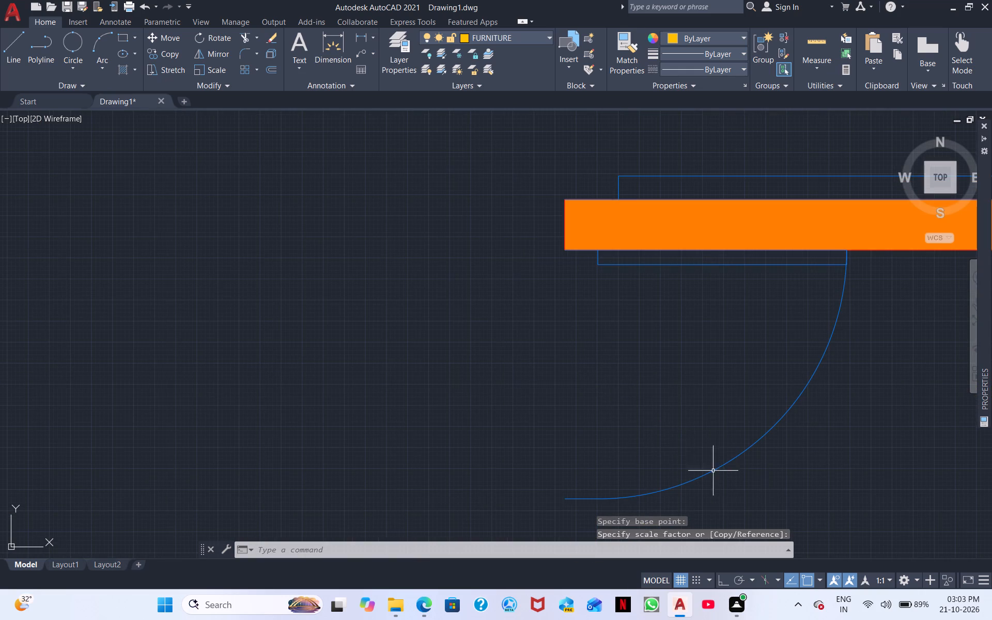
left_click(725, 477)
left_click(652, 429)
right_click(652, 428)
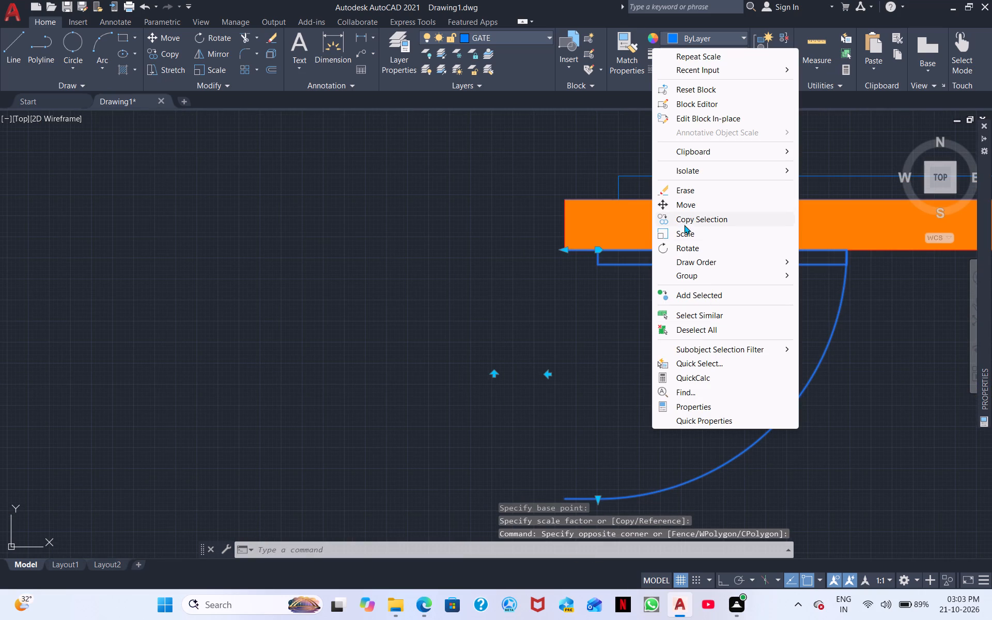
left_click(679, 236)
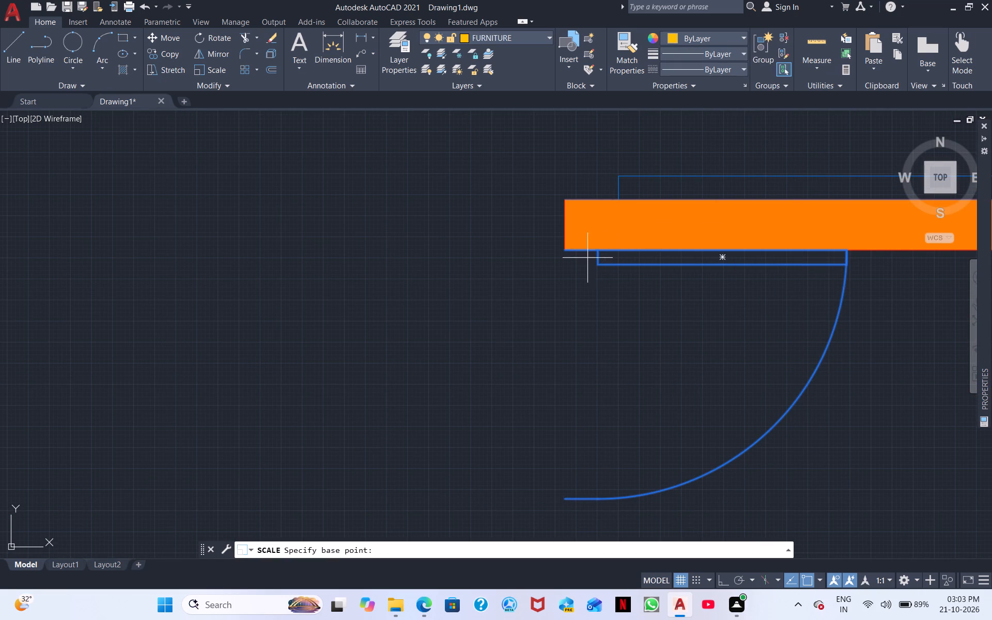
left_click(568, 254)
middle_click_drag(669, 374, 660, 296)
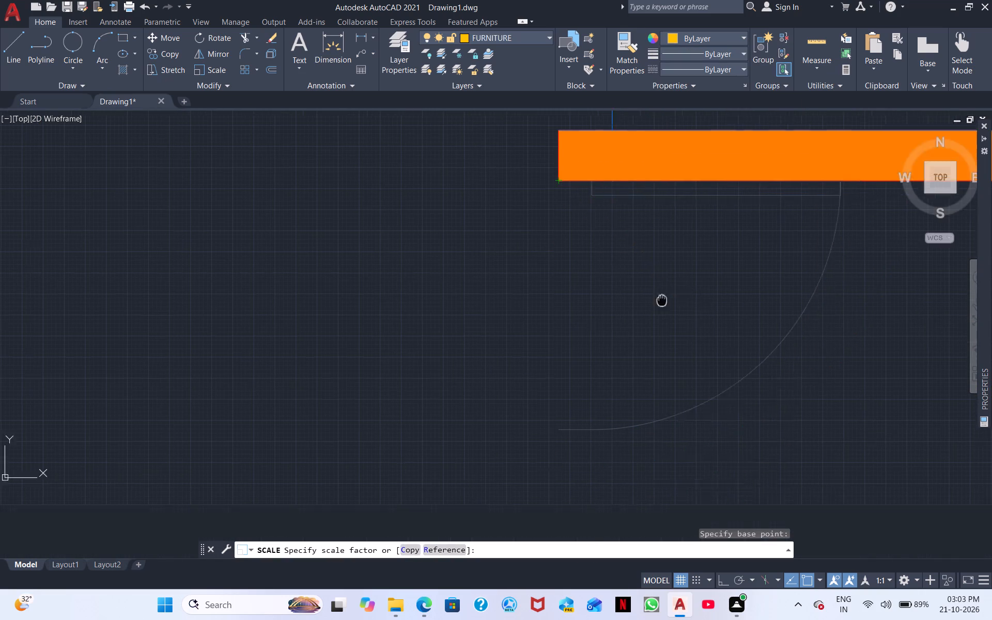
middle_click_drag(660, 296, 651, 259)
middle_click(639, 255)
scroll(637, 258, "down", 1)
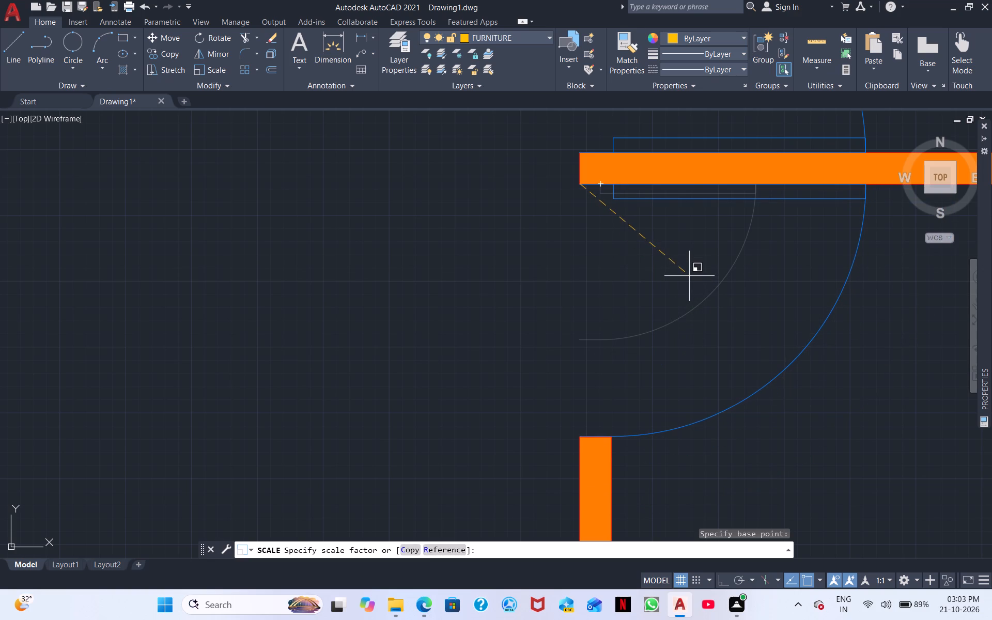
left_click(687, 279)
Examine the whole plan, from the bedrooms and hall to the kitchen and entrance, for what still needs drawing.
scroll(685, 289, "down", 3)
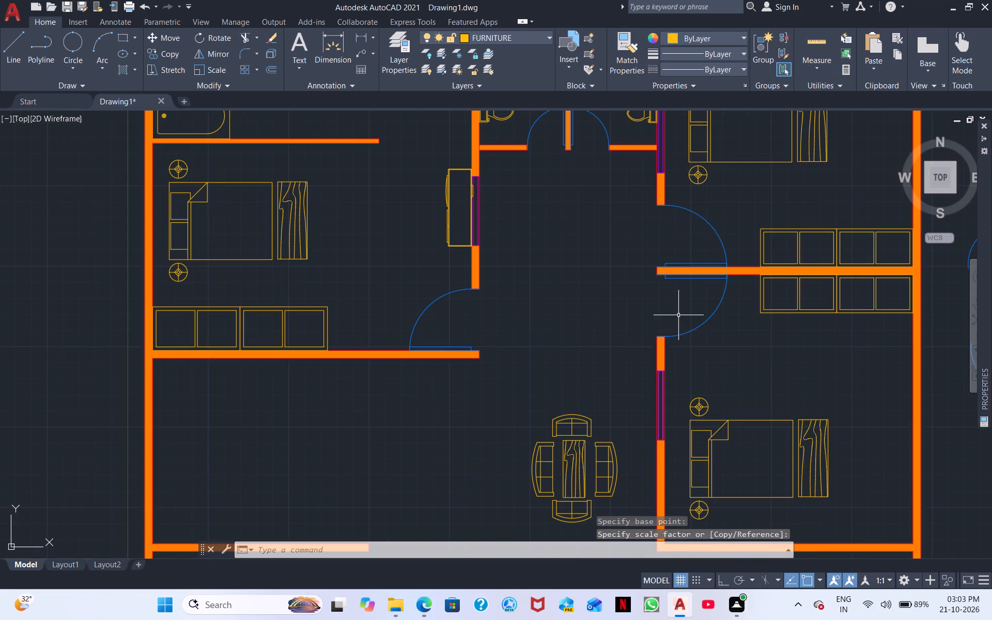
middle_click_drag(603, 338, 760, 352)
scroll(801, 303, "down", 1)
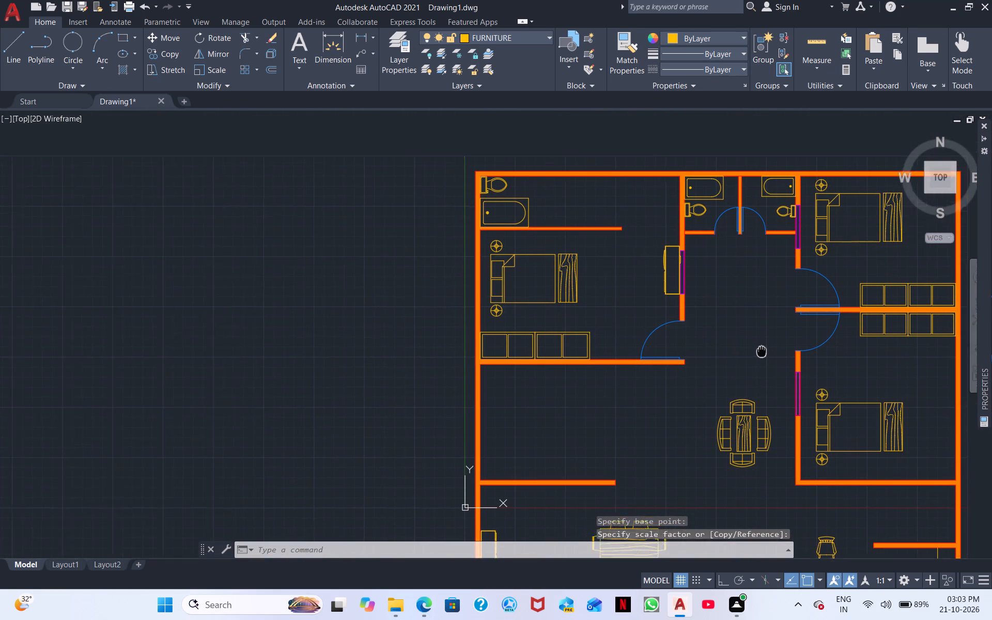
middle_click_drag(760, 352, 631, 298)
middle_click_drag(625, 376, 709, 199)
middle_click_drag(688, 271, 629, 218)
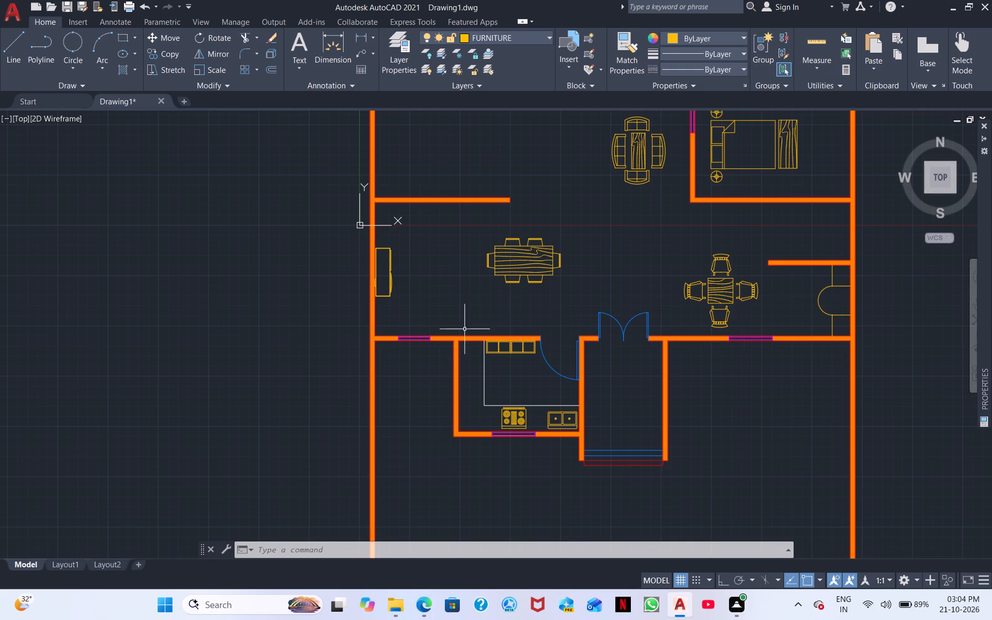
middle_click_drag(497, 282, 492, 426)
scroll(493, 288, "down", 1)
scroll(484, 386, "up", 2)
middle_click_drag(517, 343, 504, 386)
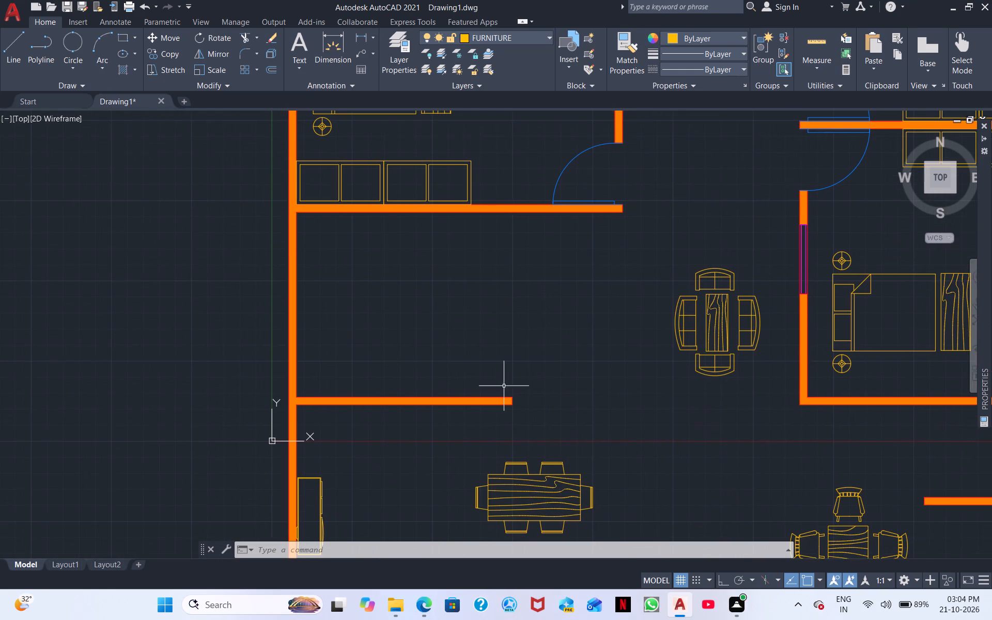
Make STAIRS the current layer.
left_click_drag(516, 35, 519, 44)
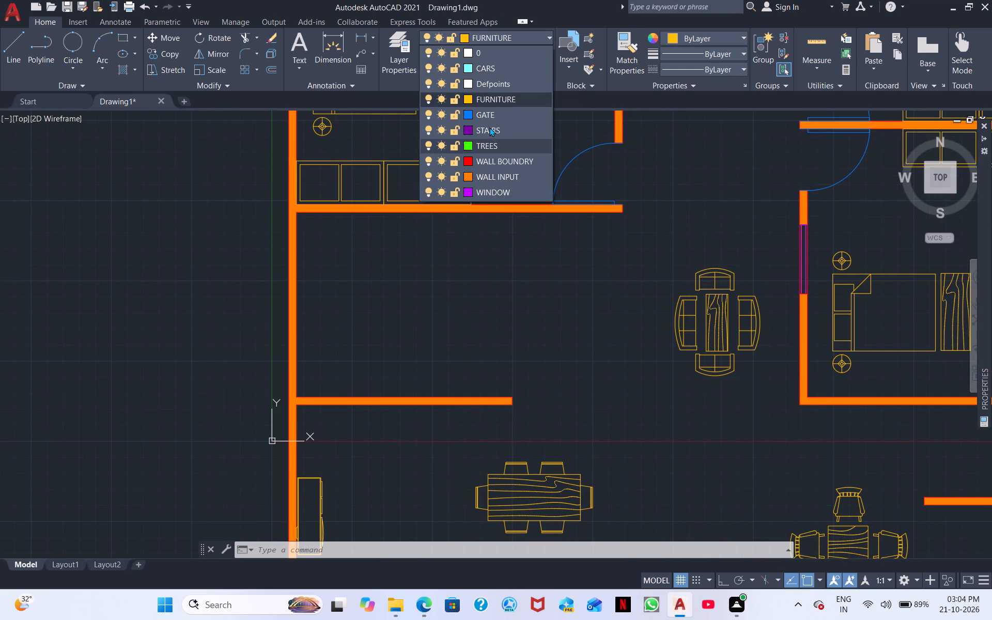
left_click(489, 127)
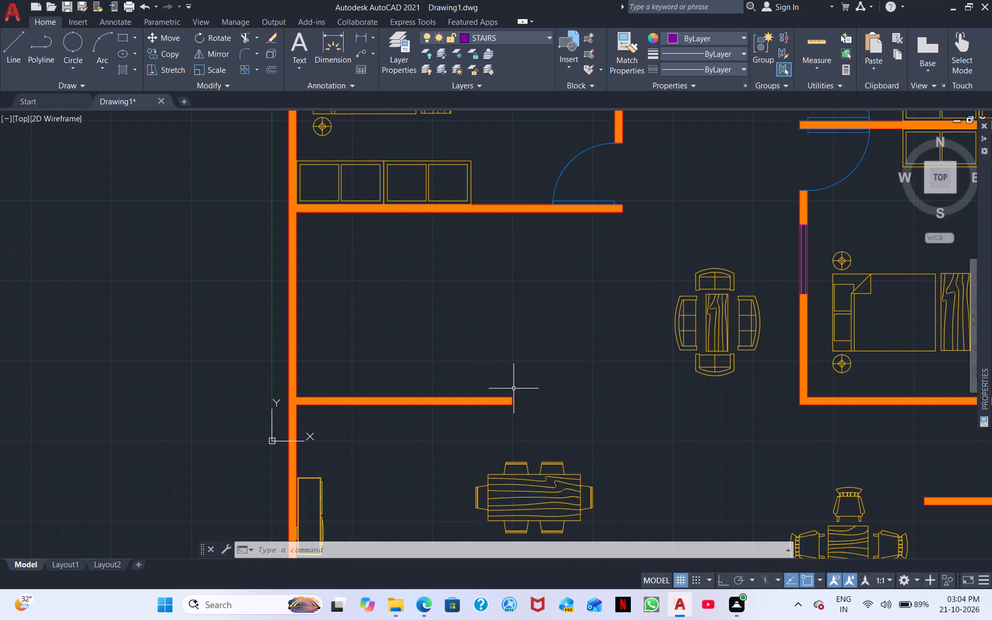
Draw a vertical line 4' up from the upper corner of the lower wall's free end, marking its top with a short horizontal tick.
scroll(514, 389, "up", 4)
left_click(500, 451)
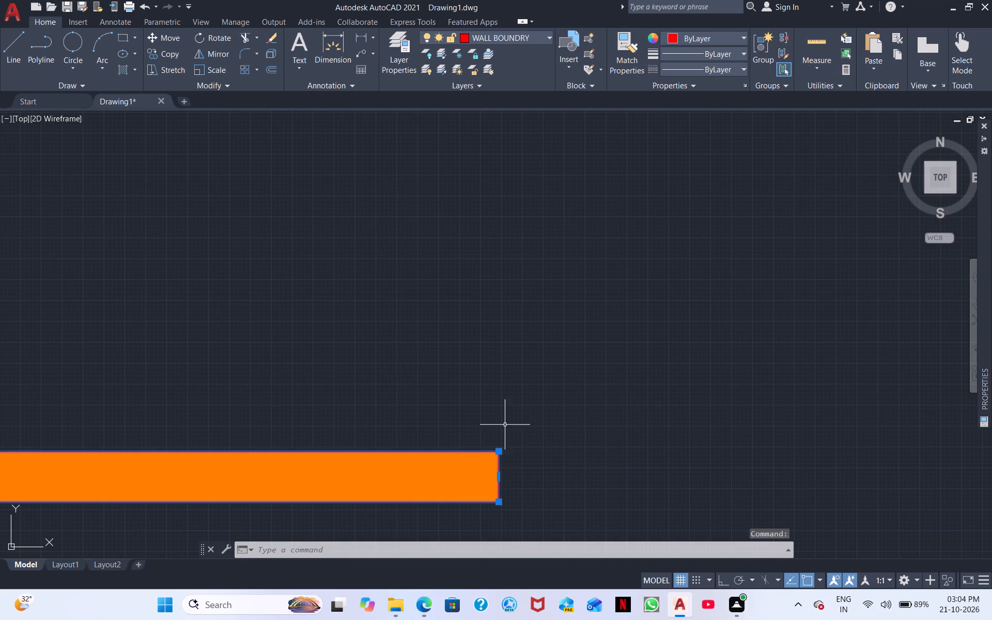
key("grave")
key("Escape")
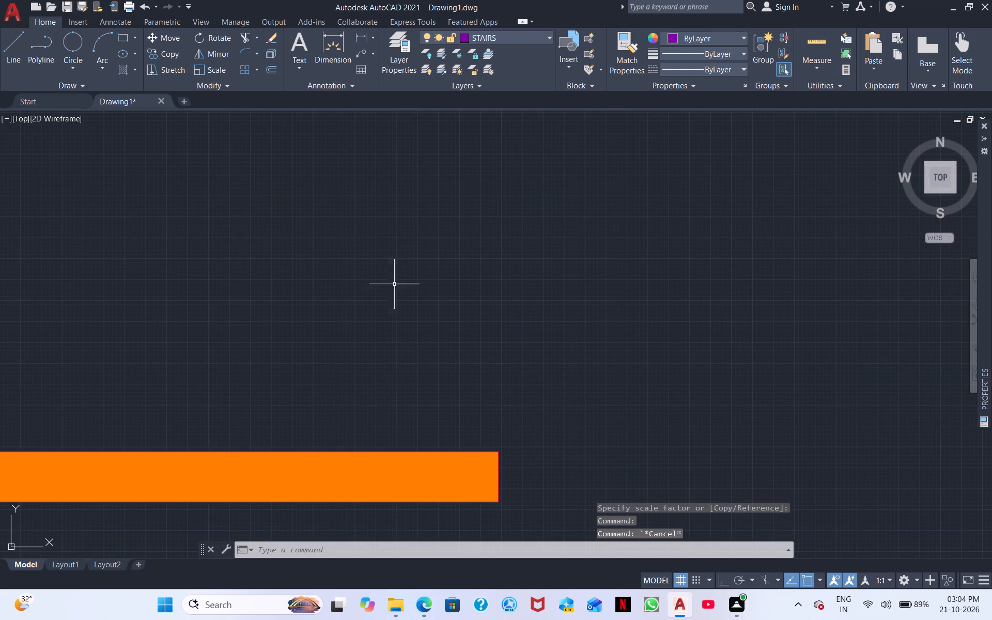
left_click(4, 38)
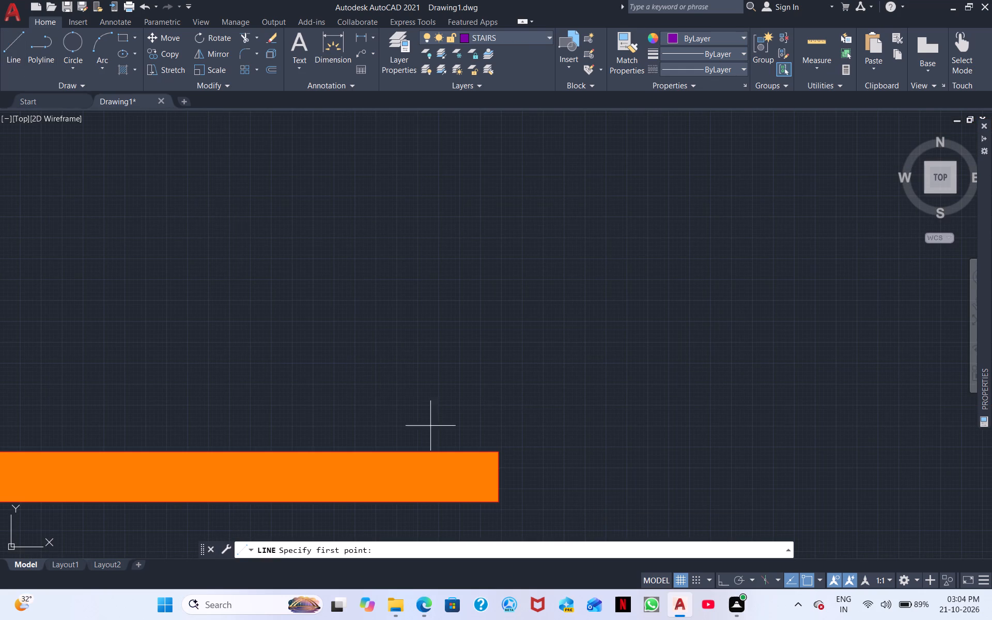
left_click(502, 450)
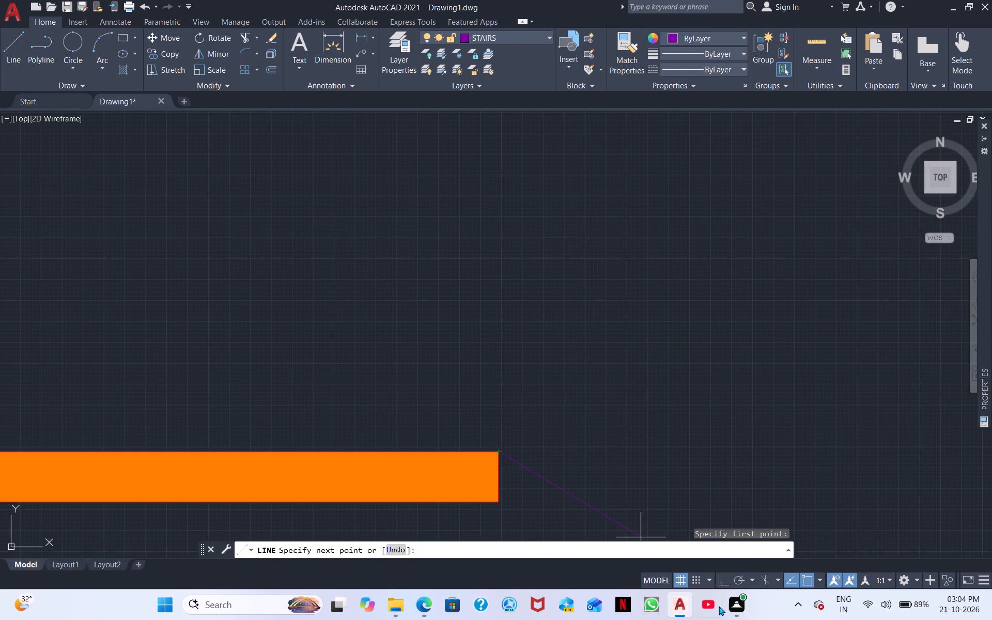
left_click(721, 581)
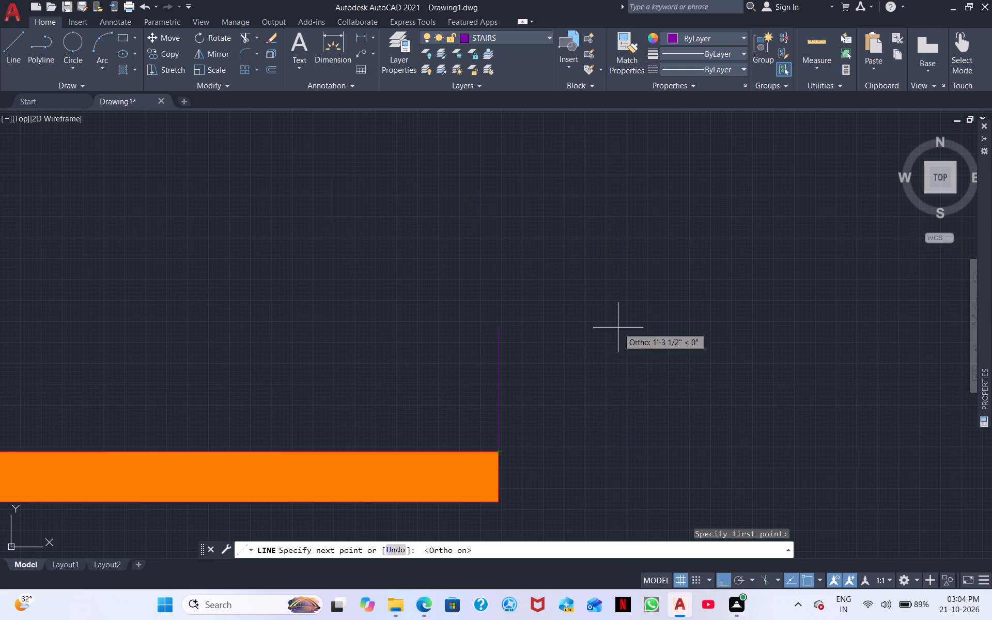
key("4")
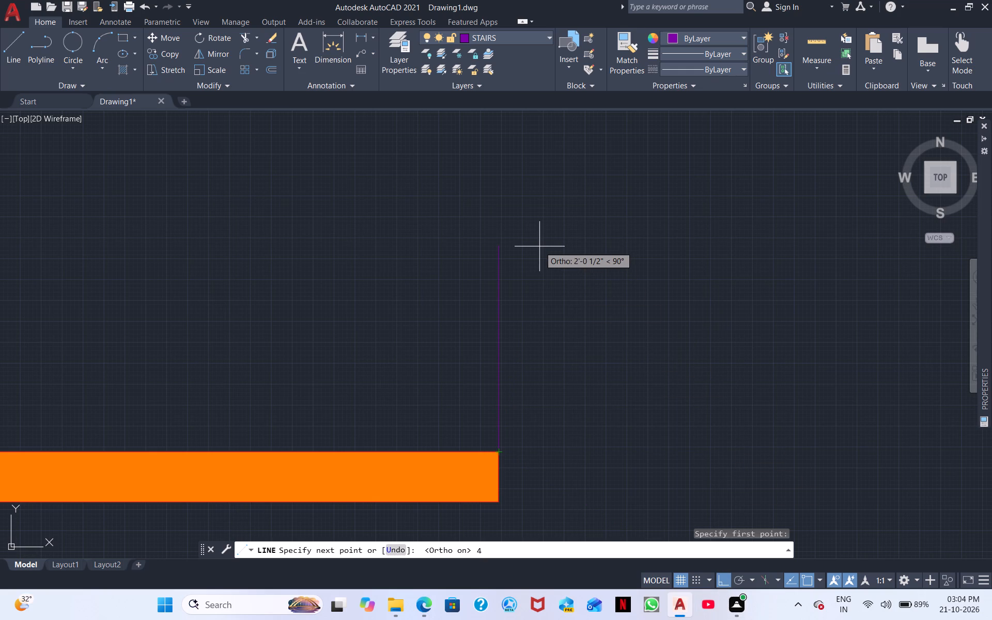
key("apostrophe")
key("Return")
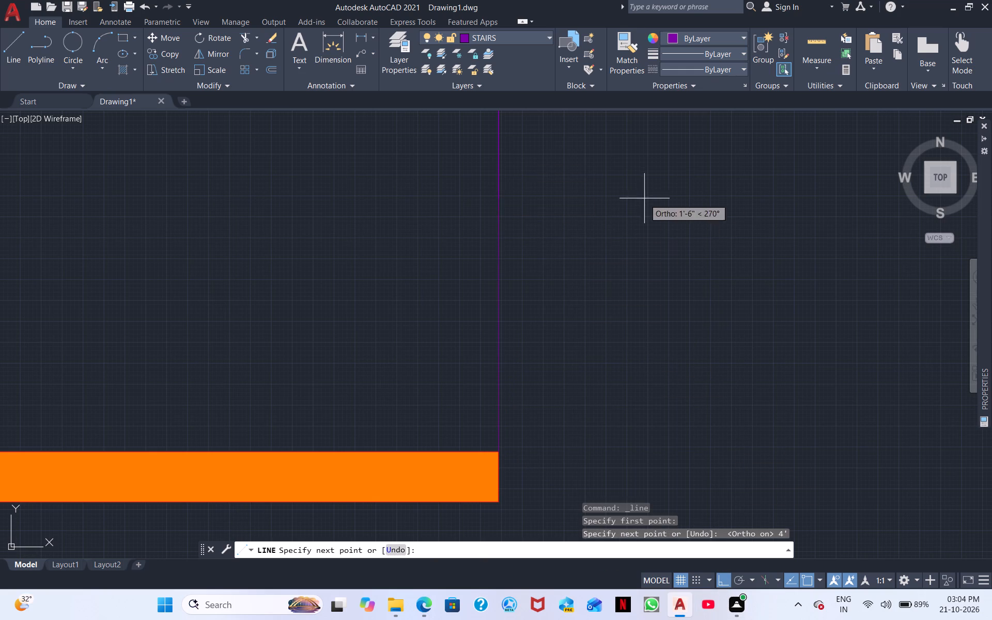
middle_click_drag(621, 245, 614, 489)
scroll(613, 494, "down", 2)
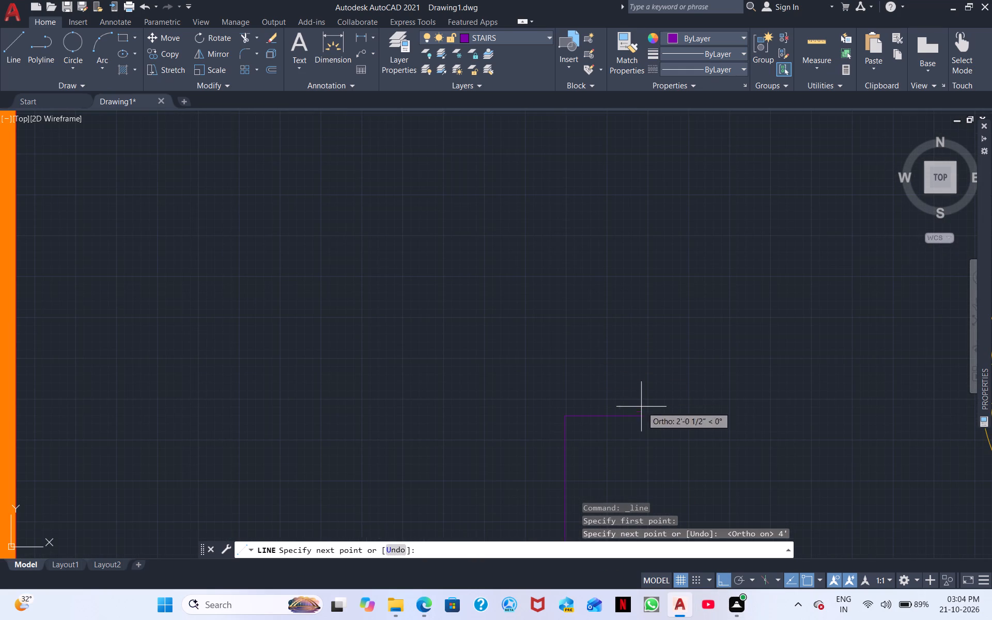
scroll(598, 414, "up", 1)
left_click(598, 414)
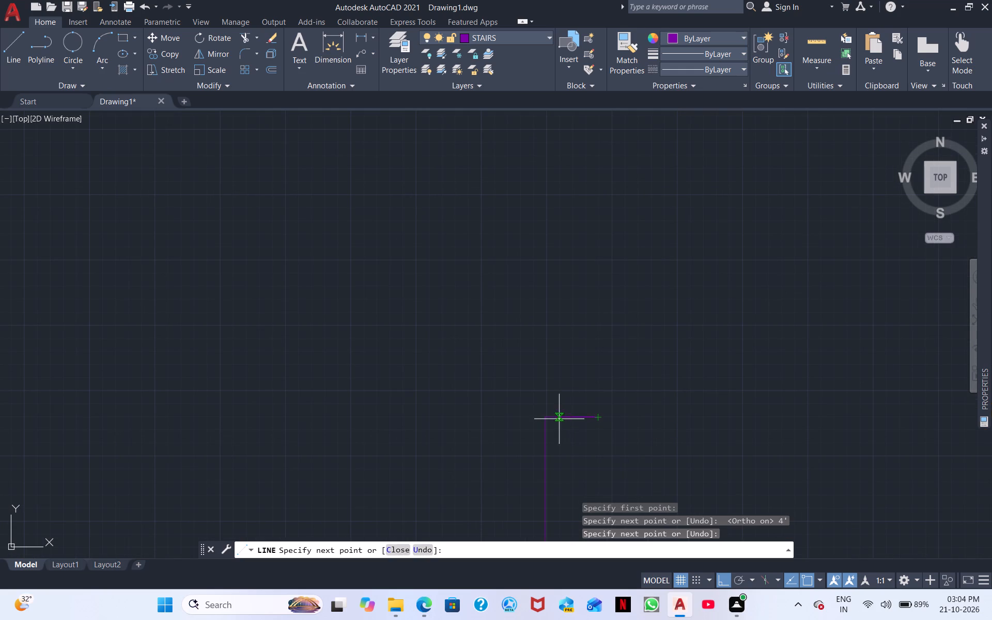
left_click(548, 420)
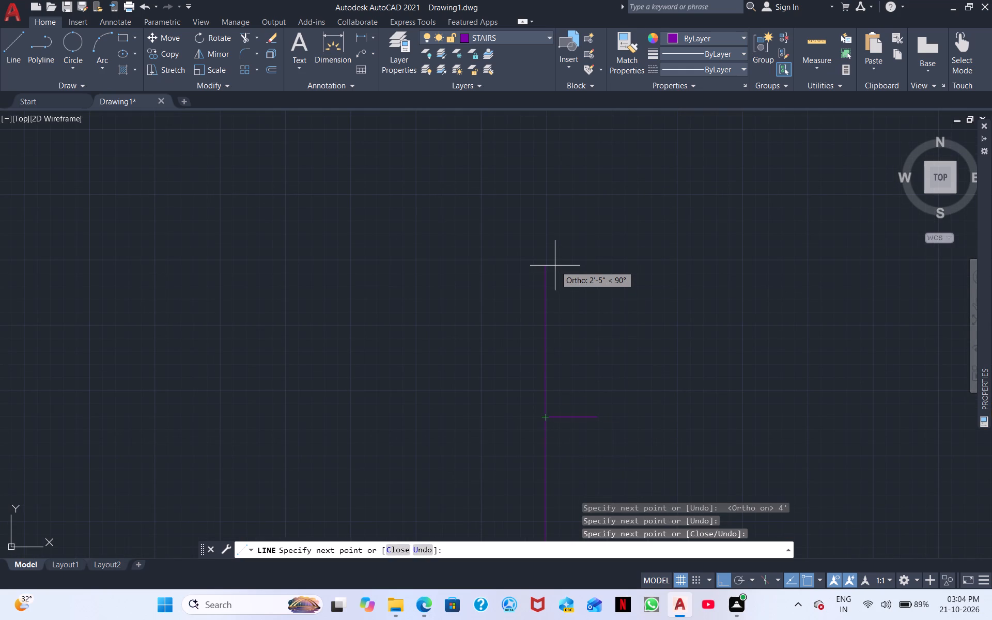
Extend the vertical line another 4' up, mark that point with a tick about 7" long, and continue to the wall above.
type("4'")
key("Return")
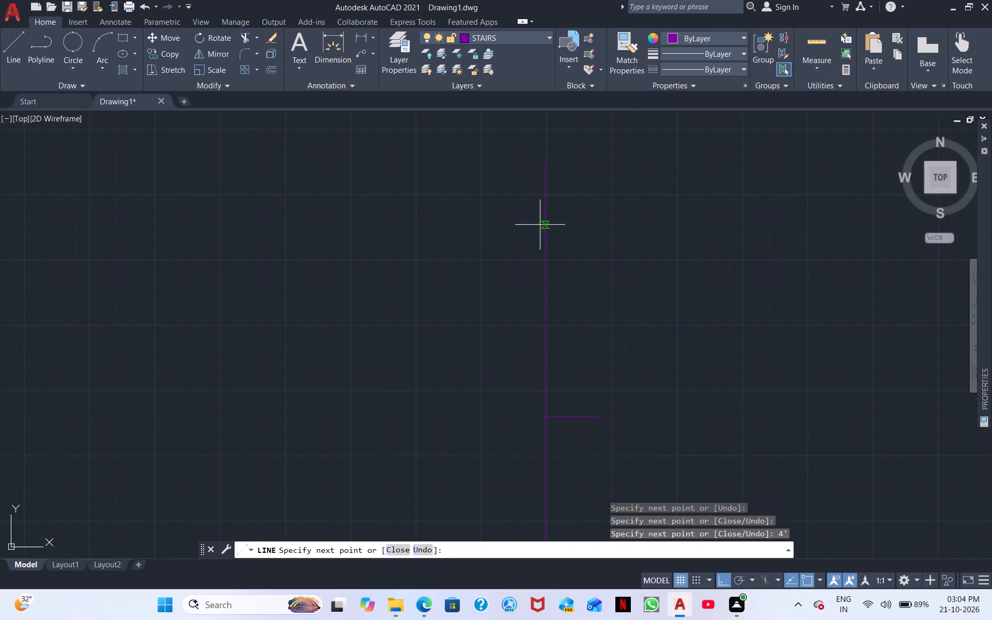
middle_click_drag(533, 255, 436, 563)
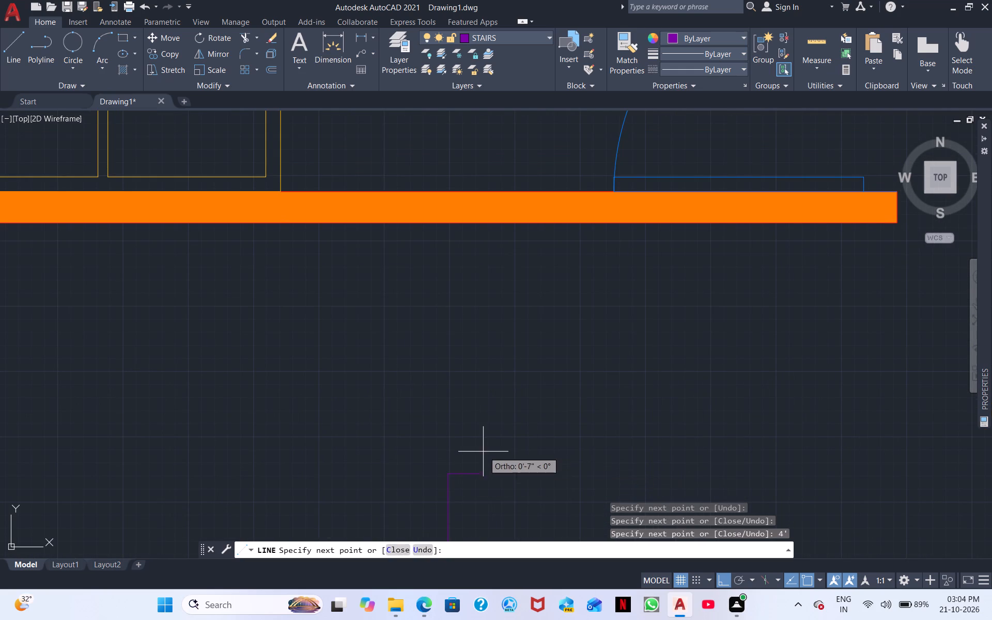
left_click(482, 469)
left_click(447, 471)
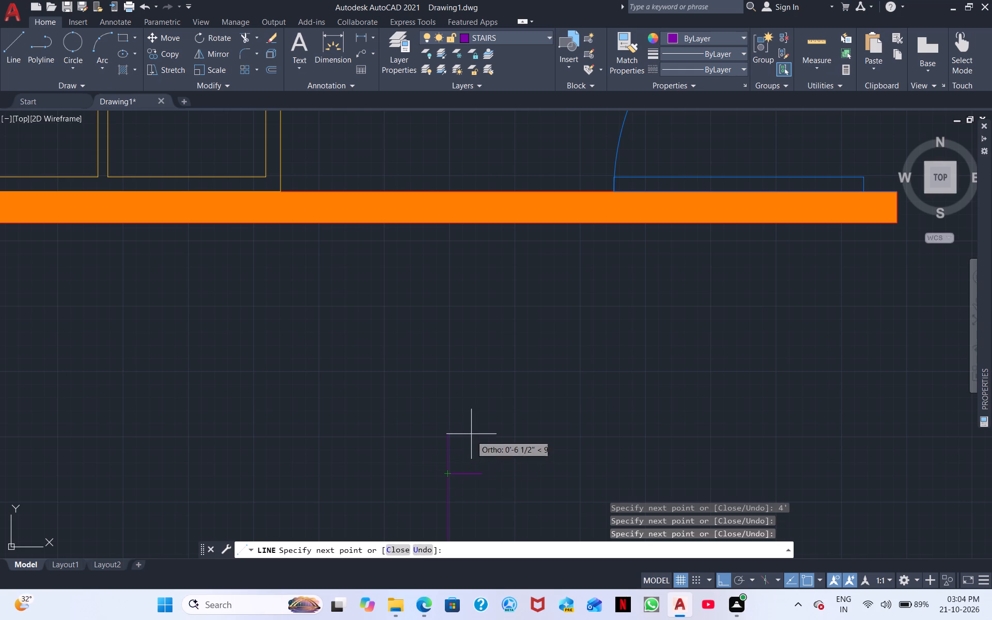
double_click(447, 225)
key("Escape")
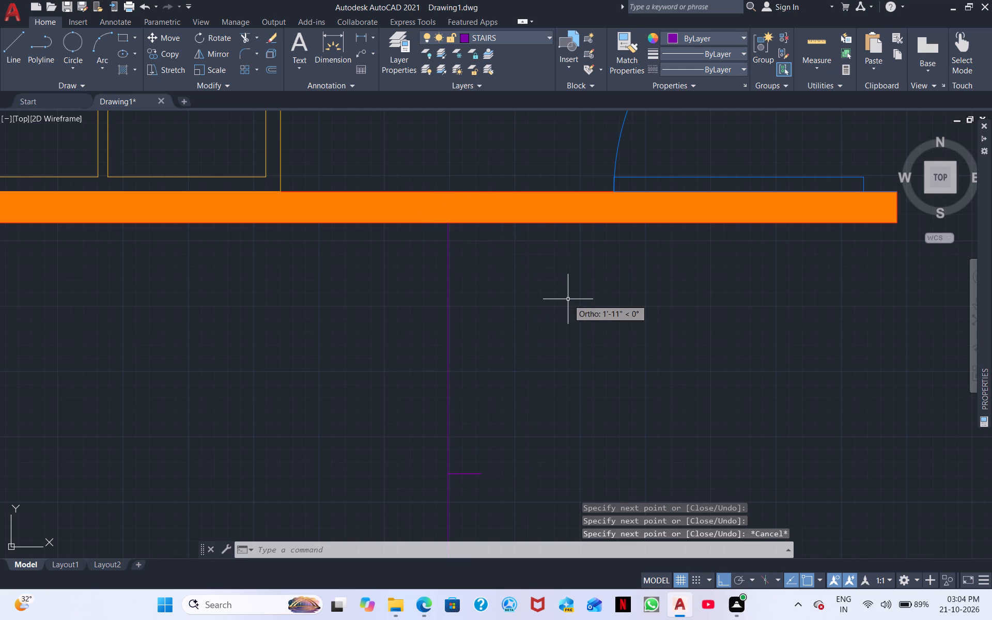
Measure the distance from the upper tick to the wall above with a linear dimension.
middle_click_drag(551, 390, 611, 268)
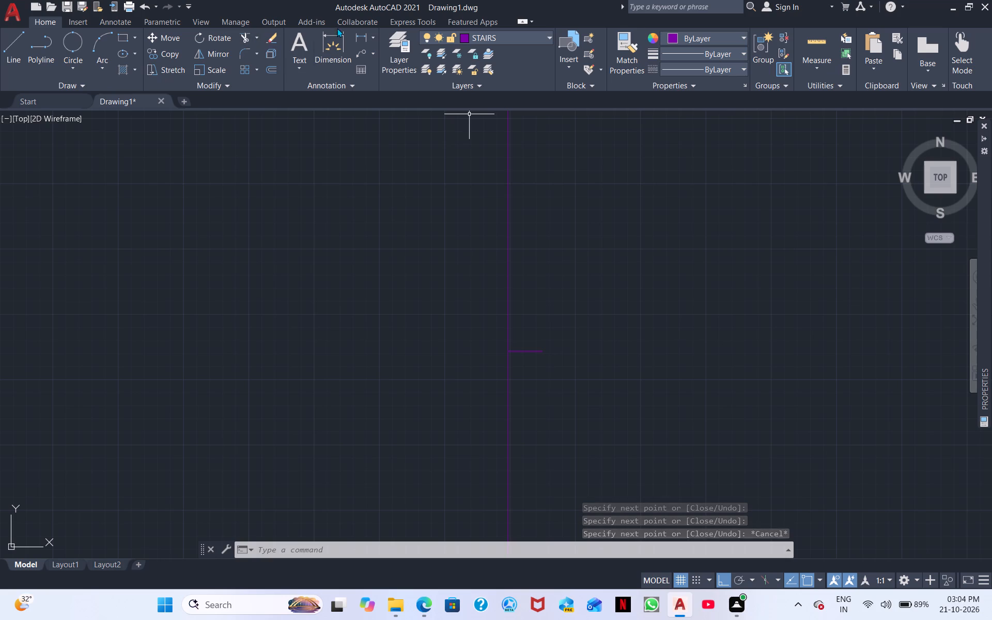
left_click(358, 33)
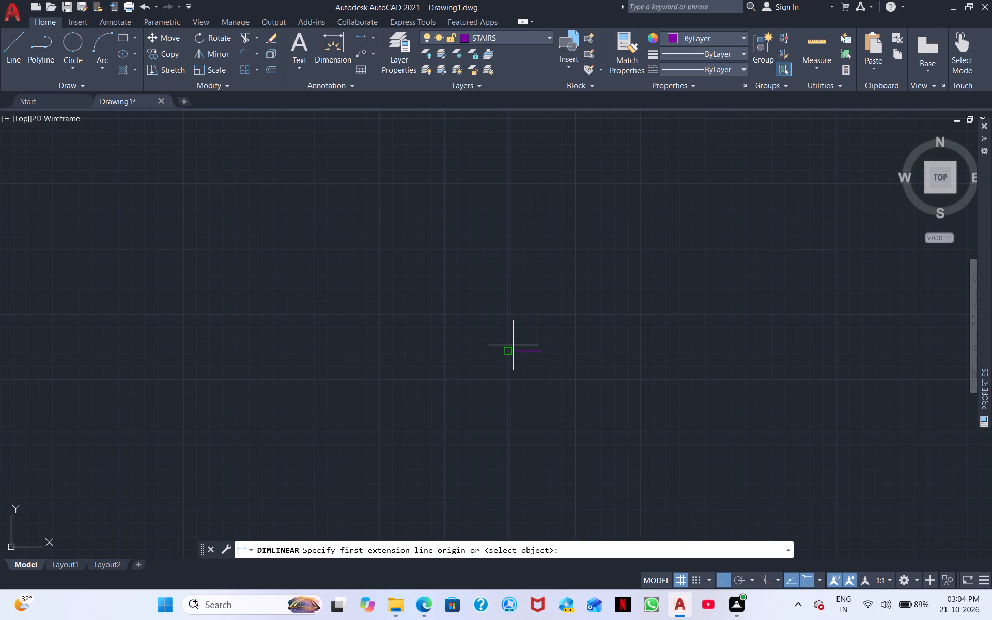
left_click(513, 348)
middle_click_drag(530, 267, 511, 550)
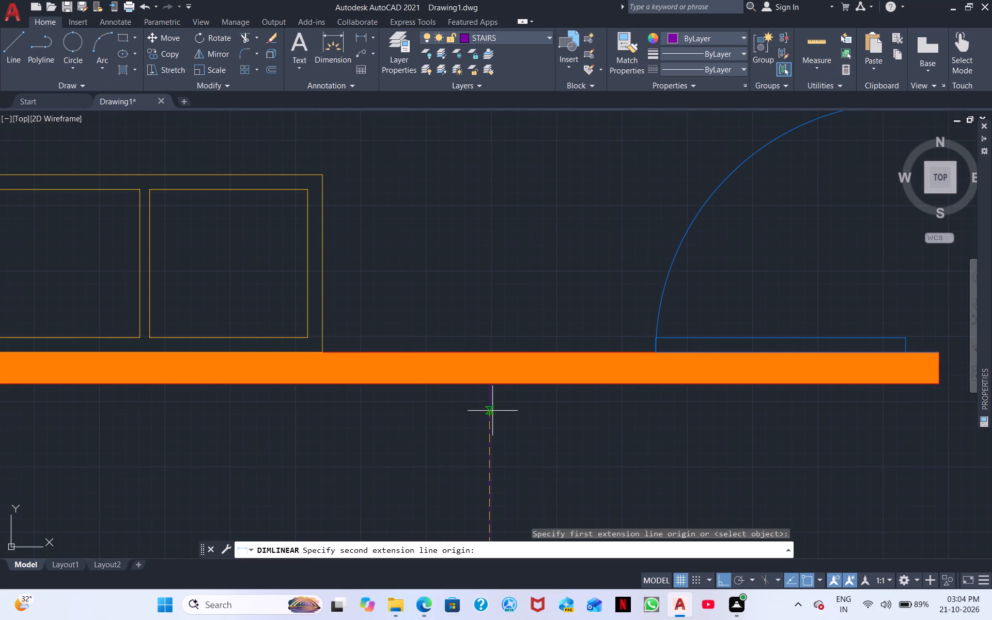
left_click(493, 386)
key("Escape")
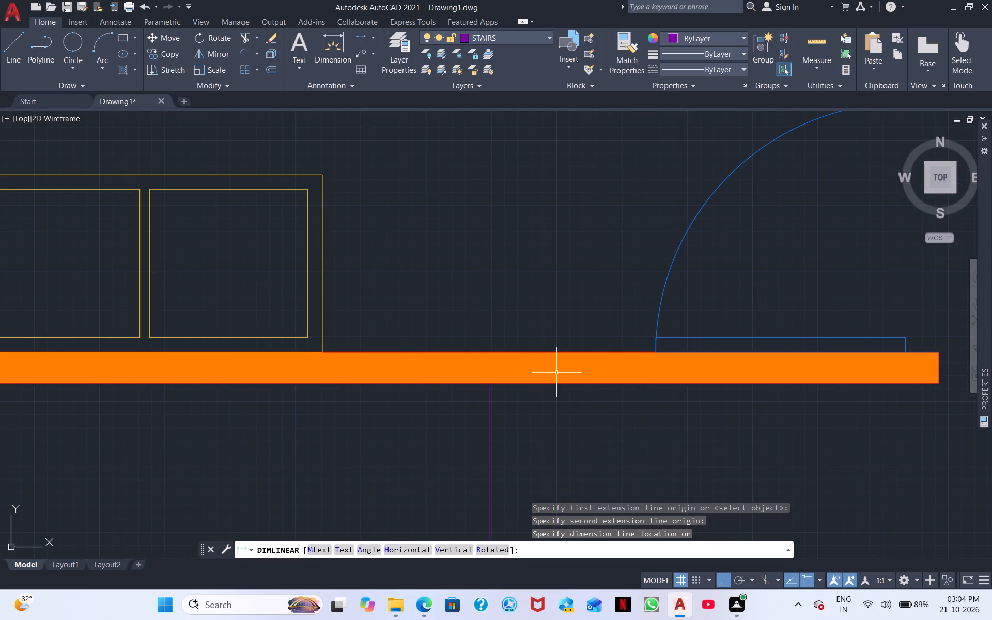
Draw a horizontal line from the lower tick on the vertical line to the inner face of the outer wall.
middle_click_drag(598, 501, 603, 273)
middle_click_drag(601, 419, 585, 305)
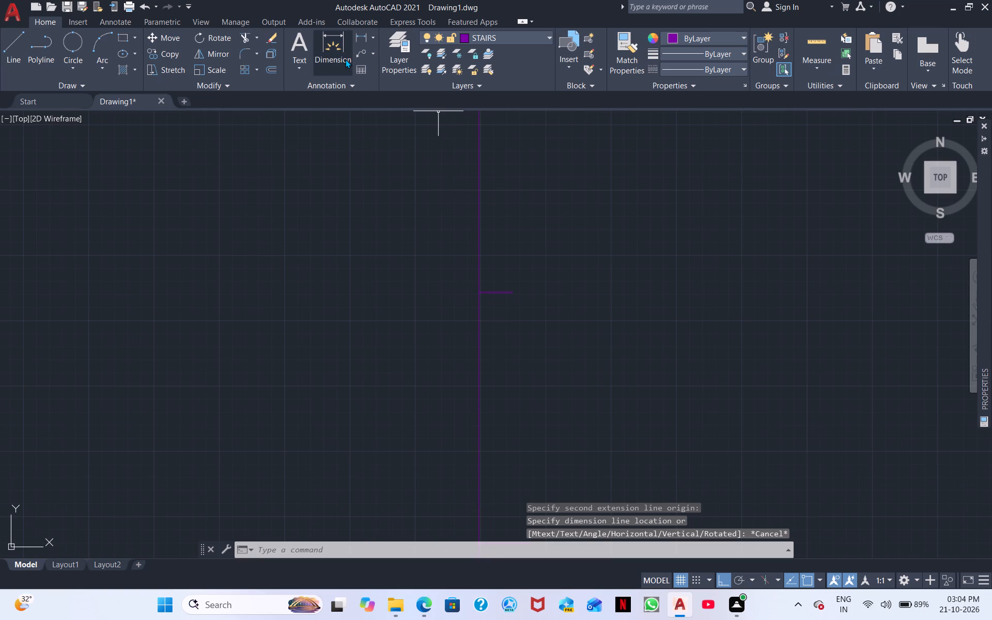
middle_click_drag(613, 276, 771, 235)
scroll(567, 266, "down", 1)
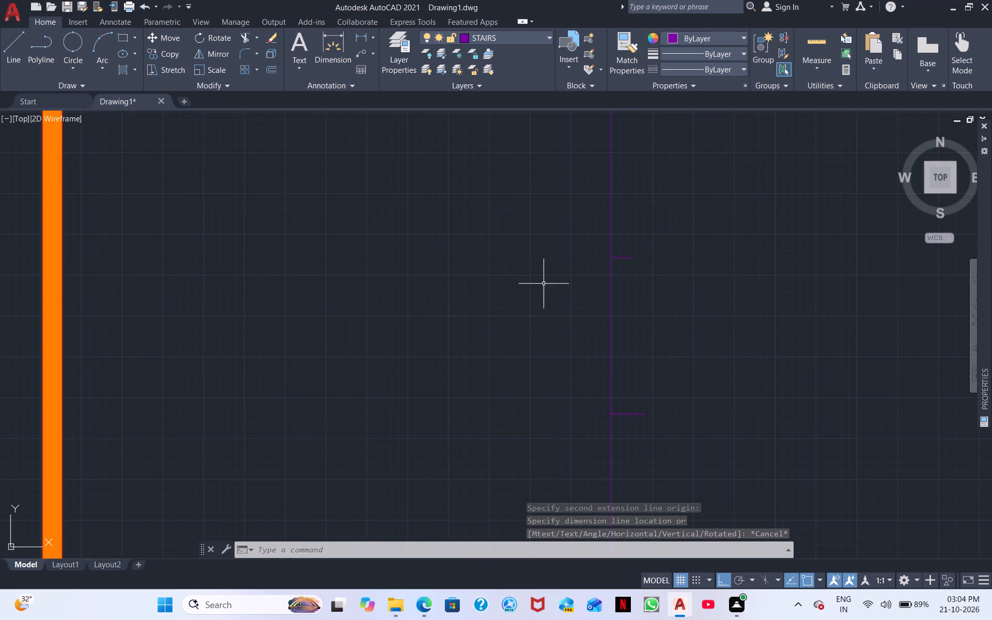
middle_click_drag(541, 291, 745, 288)
scroll(700, 306, "down", 2)
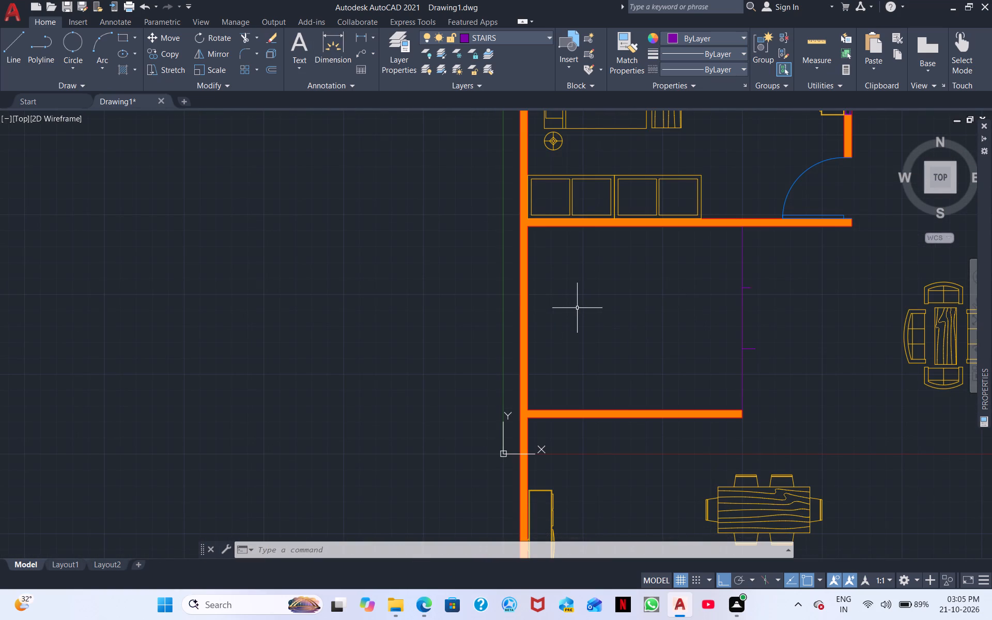
left_click(17, 53)
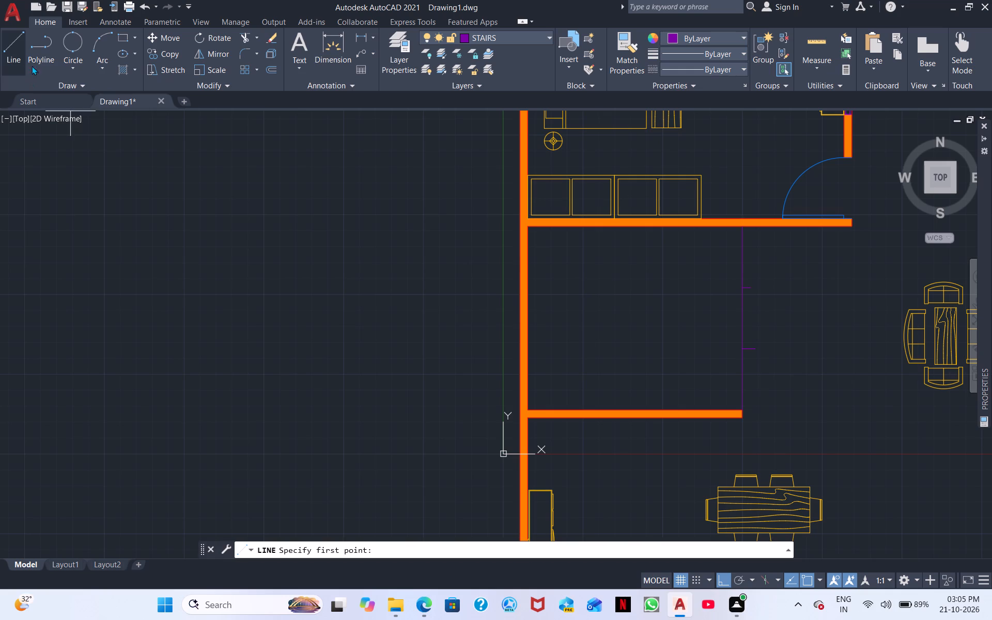
scroll(740, 350, "up", 3)
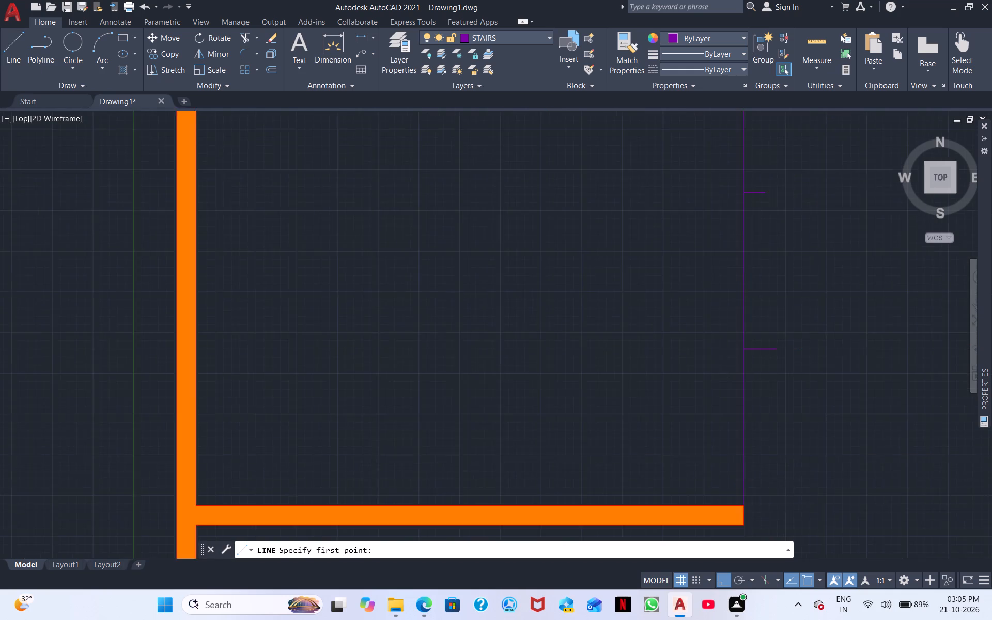
left_click(742, 349)
middle_click_drag(329, 361, 924, 436)
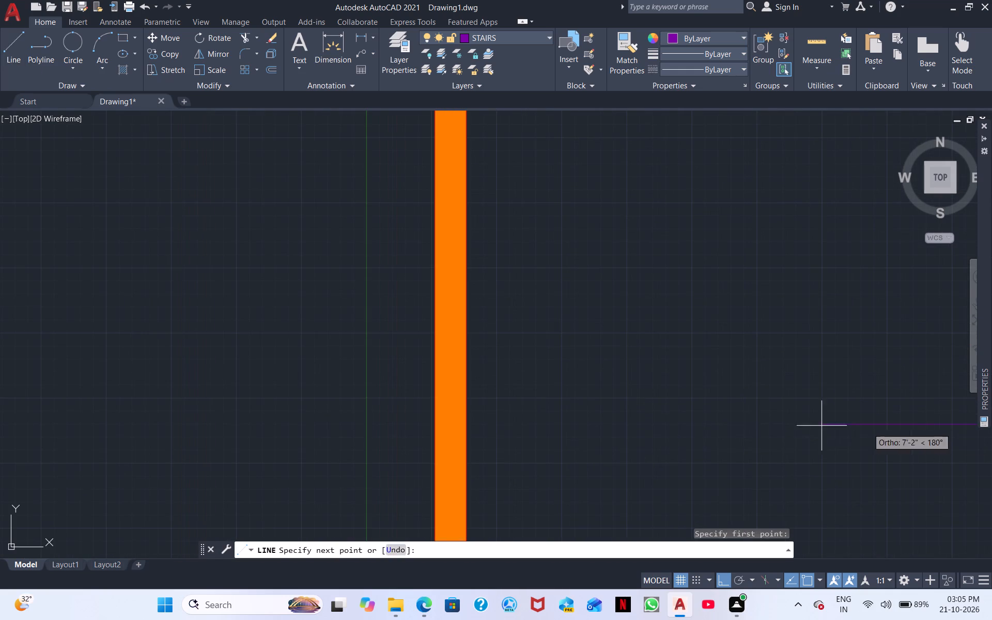
left_click(462, 423)
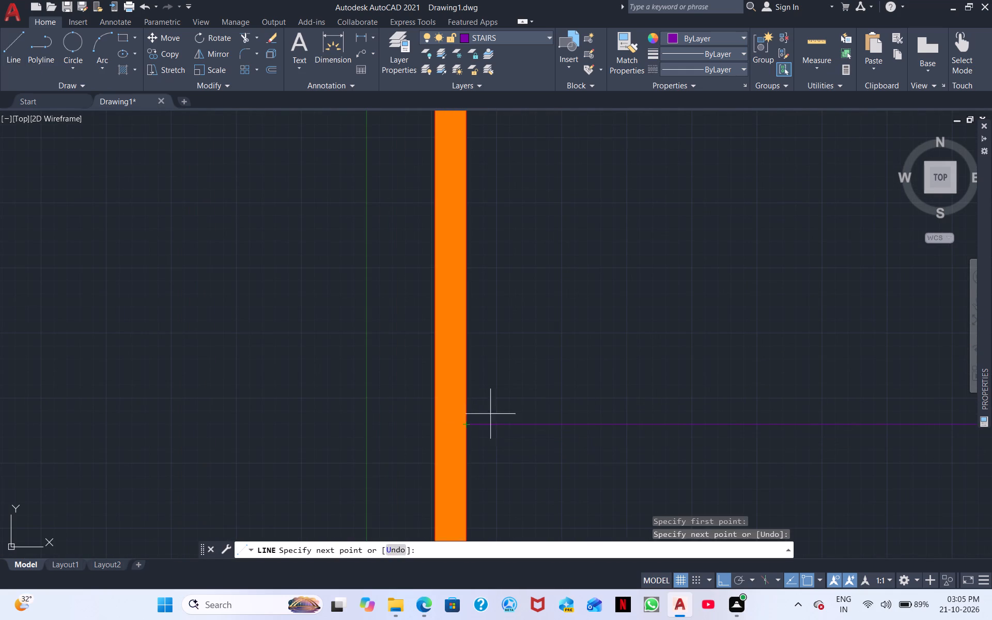
key("space")
Draw a second horizontal line from the upper tick on the vertical line to the inner face of the outer wall.
scroll(761, 315, "down", 1)
middle_click_drag(758, 318, 657, 525)
right_click(692, 458)
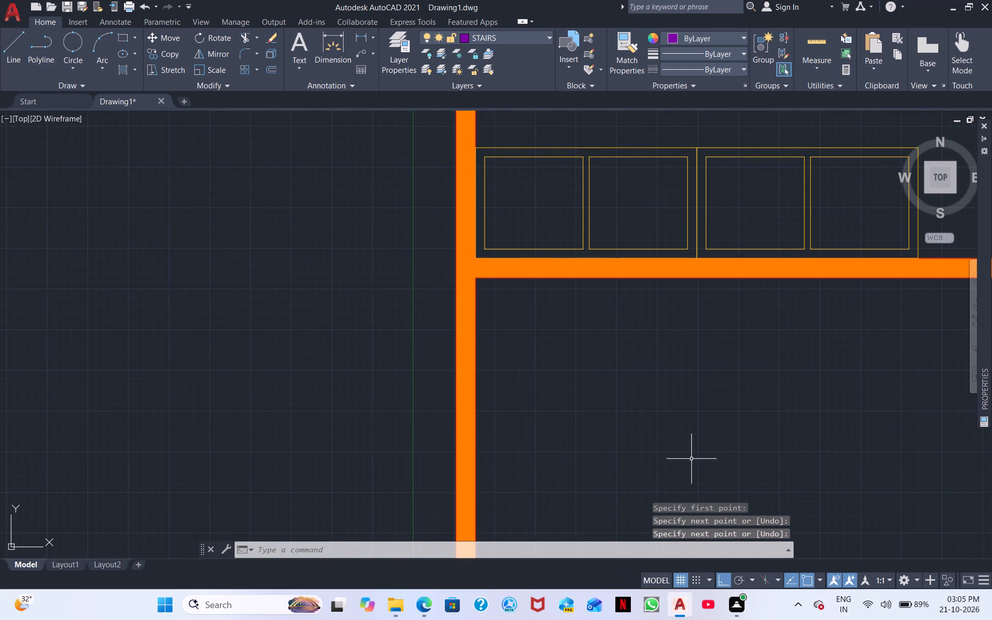
left_click(736, 221)
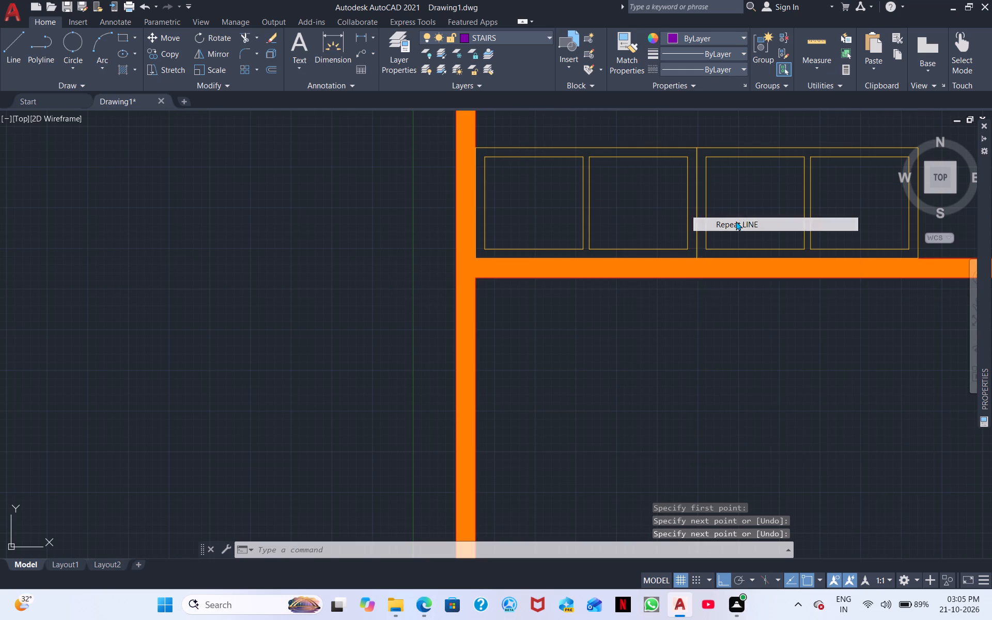
scroll(878, 348, "down", 1)
middle_click_drag(859, 352, 210, 80)
scroll(302, 84, "down", 1)
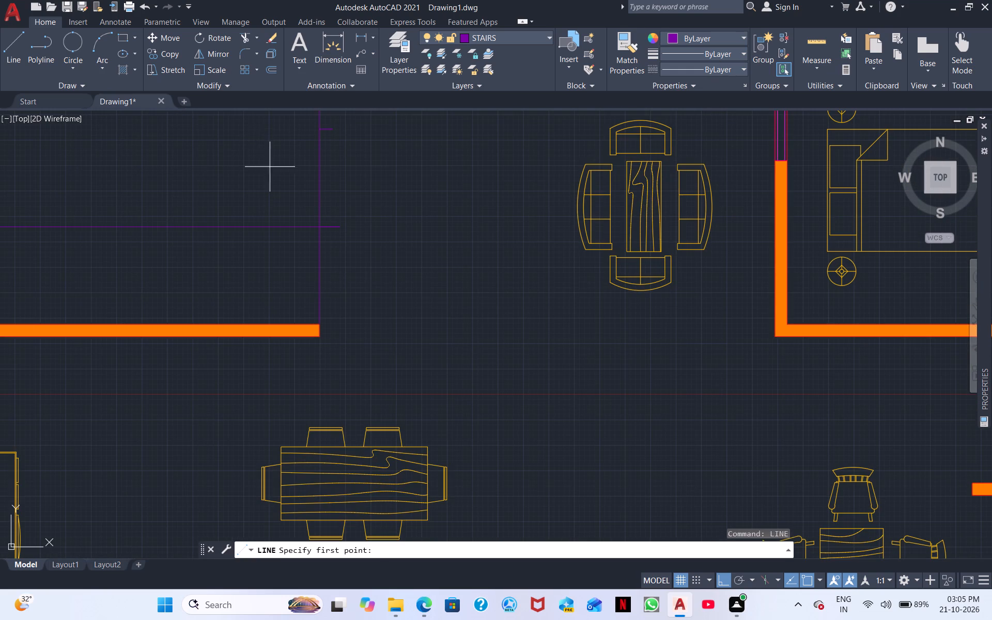
scroll(294, 183, "down", 1)
middle_click_drag(298, 183, 571, 291)
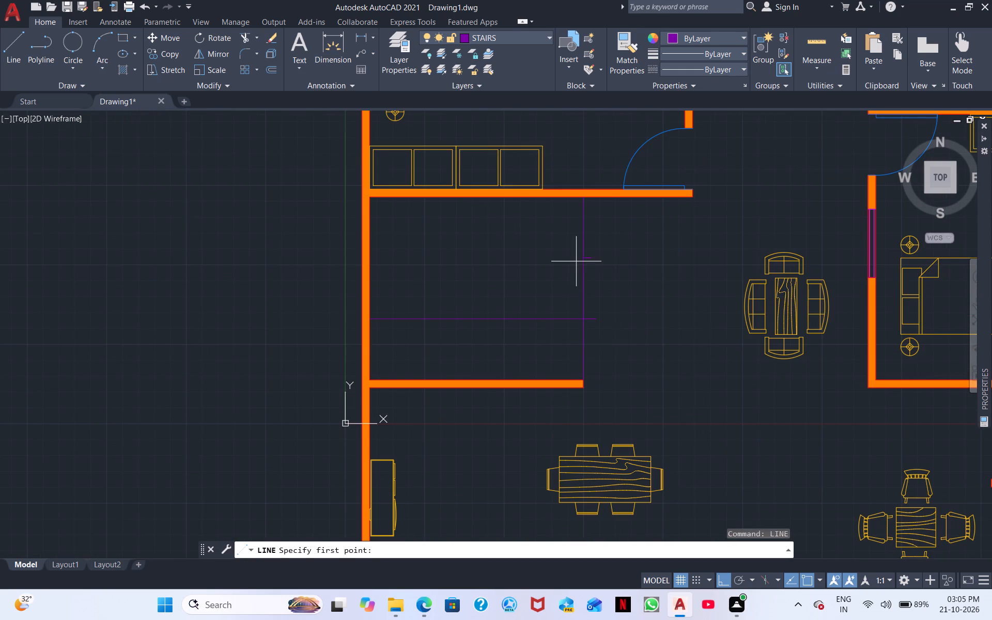
scroll(576, 261, "up", 4)
left_click(615, 236)
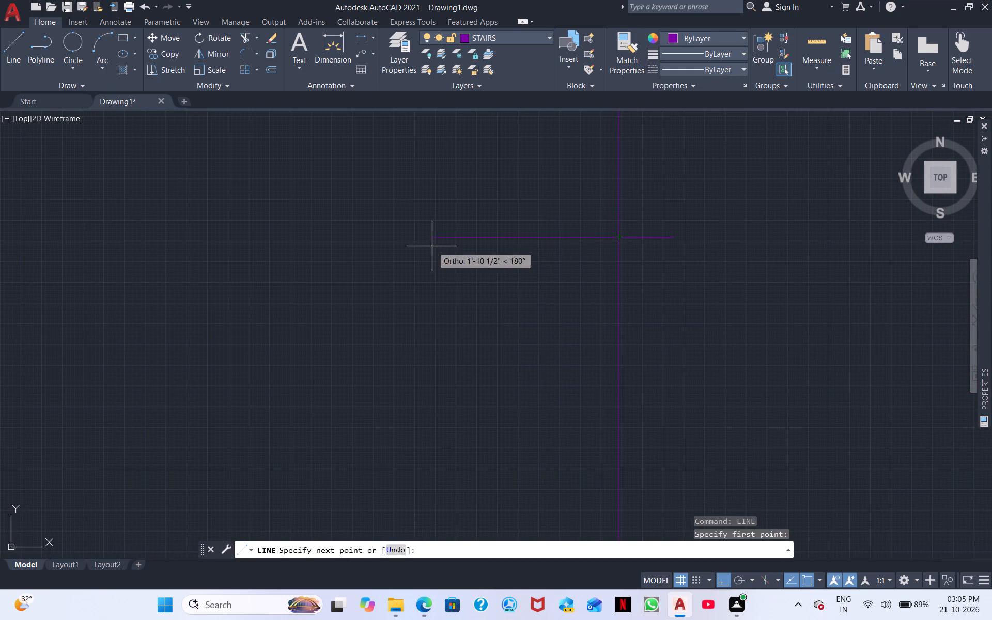
middle_click_drag(447, 278, 959, 341)
scroll(452, 239, "down", 2)
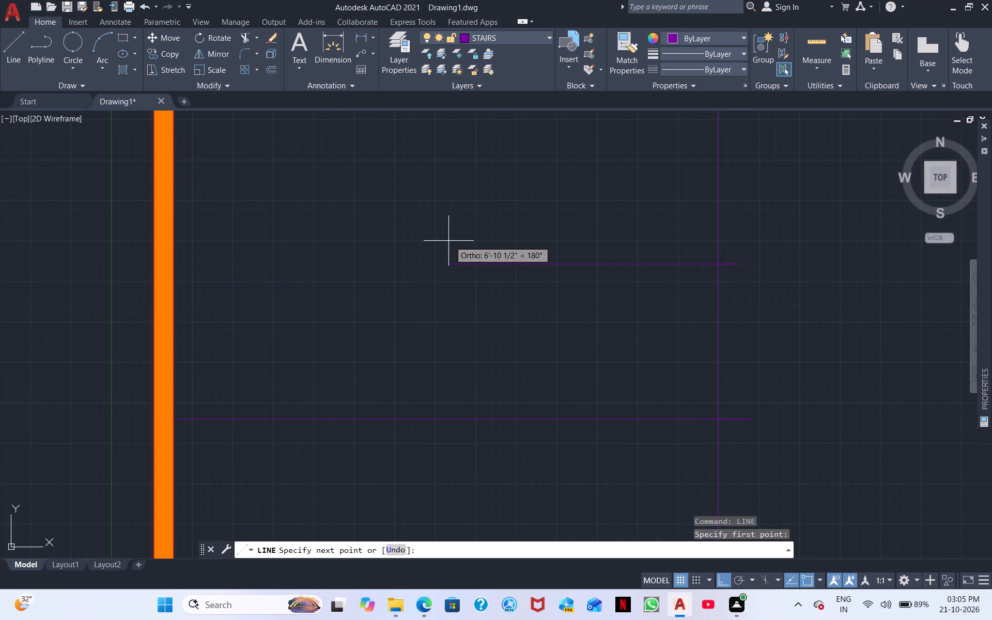
middle_click_drag(335, 219, 688, 273)
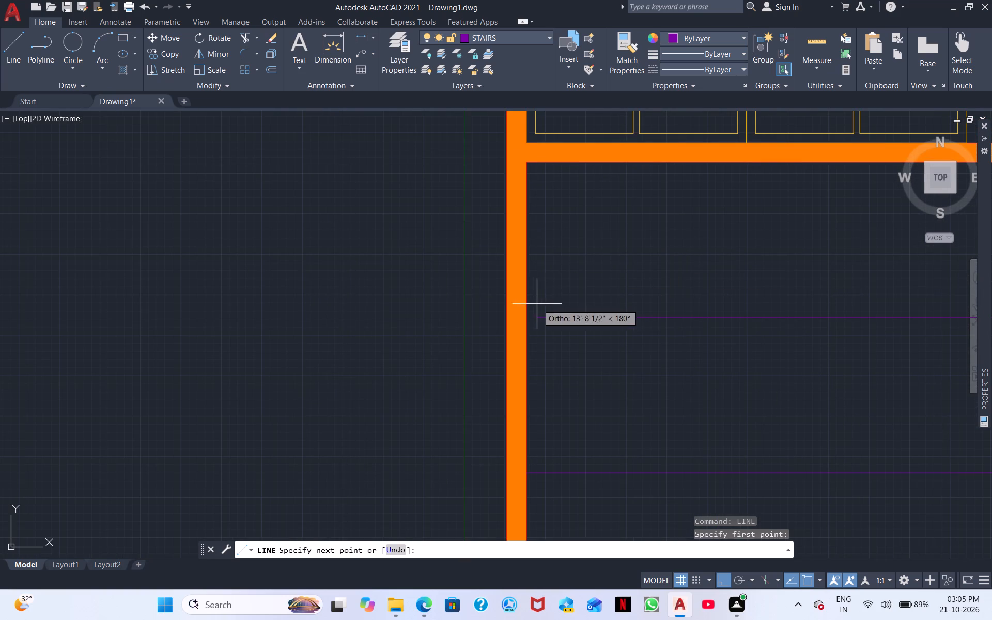
left_click(526, 315)
key("space")
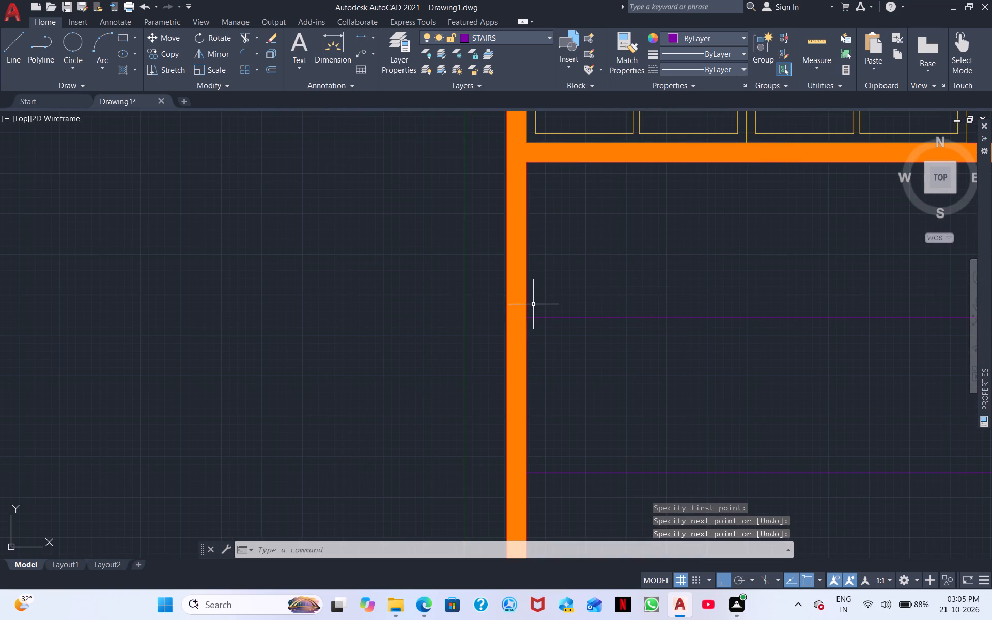
Draw a 4' horizontal line inward from the outer wall between the two stair lines, continuing vertically up to the wall above.
right_click(679, 300)
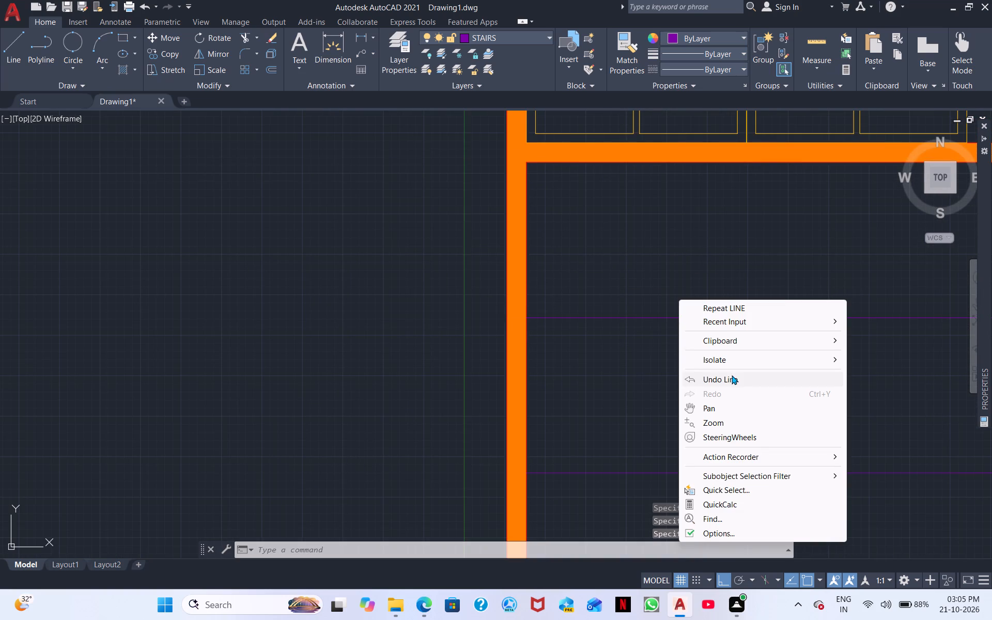
left_click(738, 309)
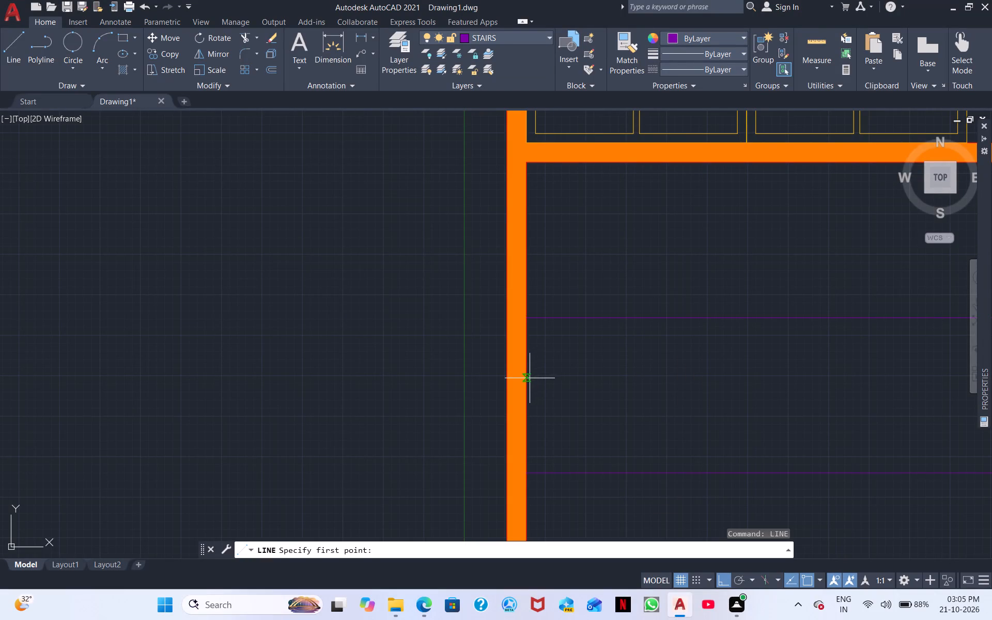
left_click(530, 378)
key("4")
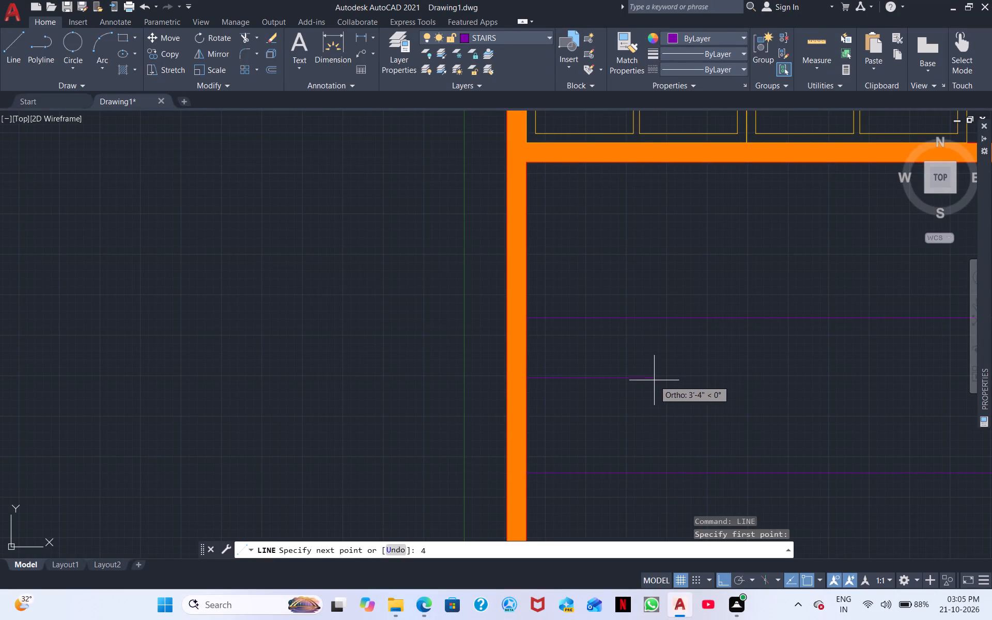
key("apostrophe")
key("Return")
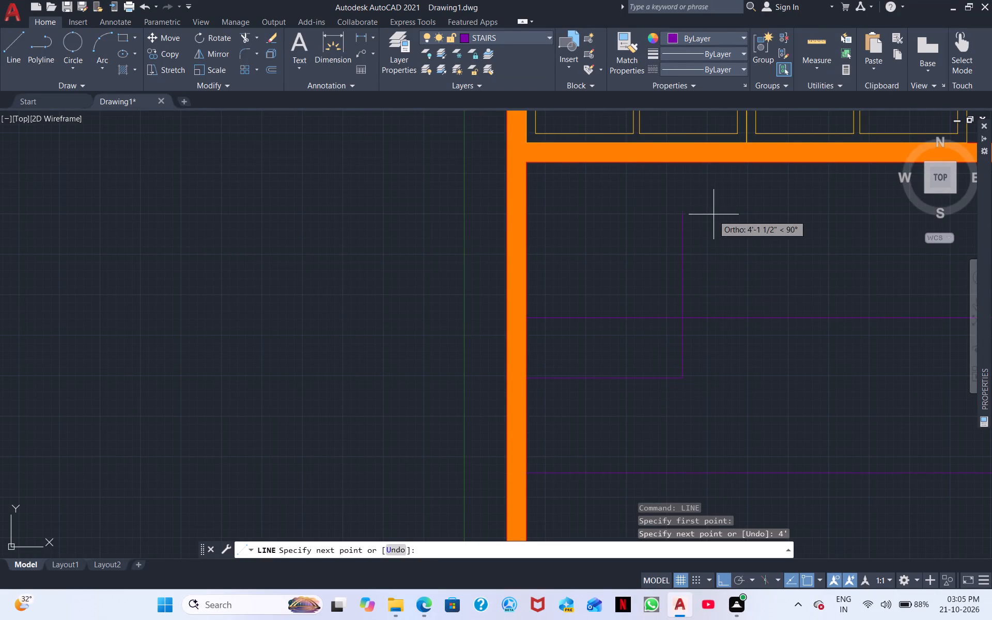
left_click(684, 164)
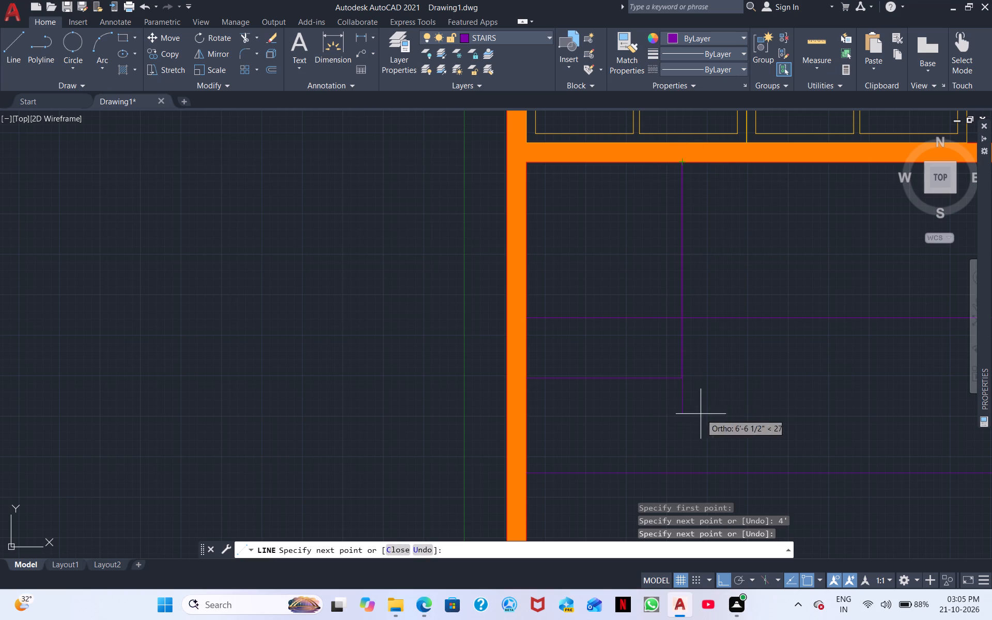
key("Escape")
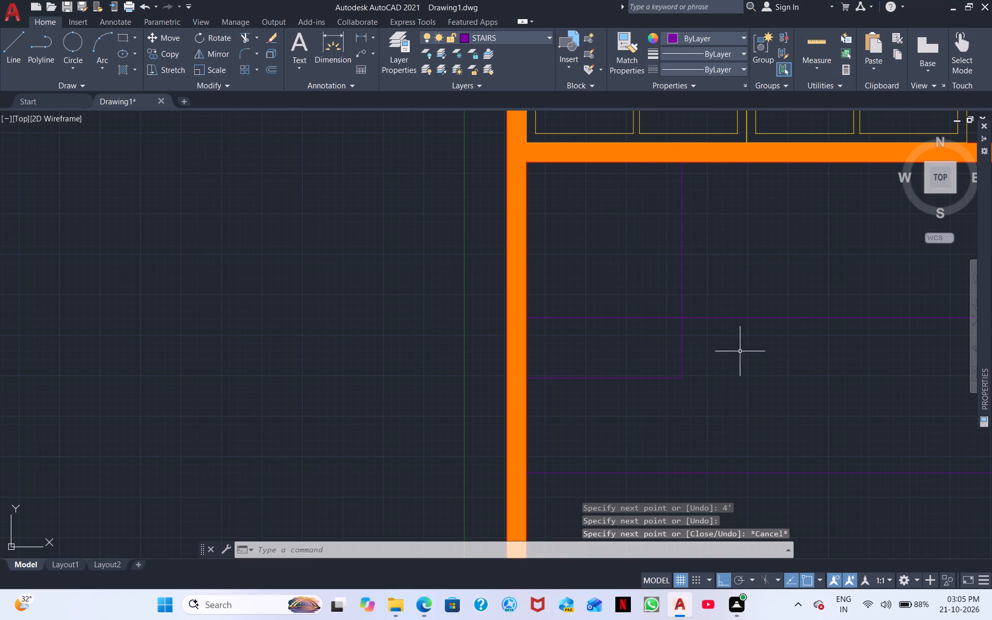
left_click(681, 351)
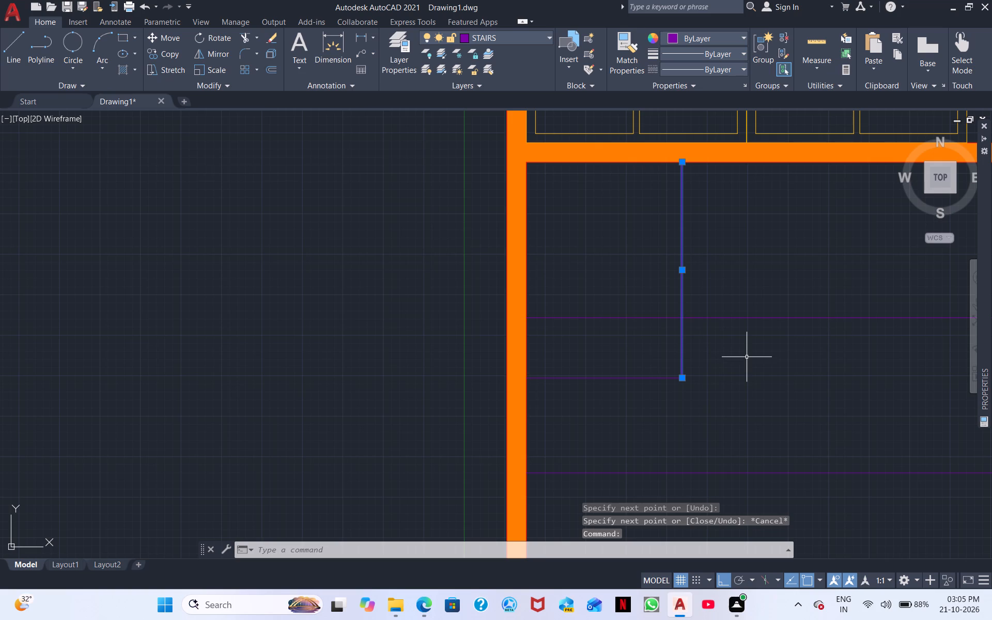
key("Escape")
Draw a vertical line from the inner end of the 4' line down to the wall below.
right_click(788, 356)
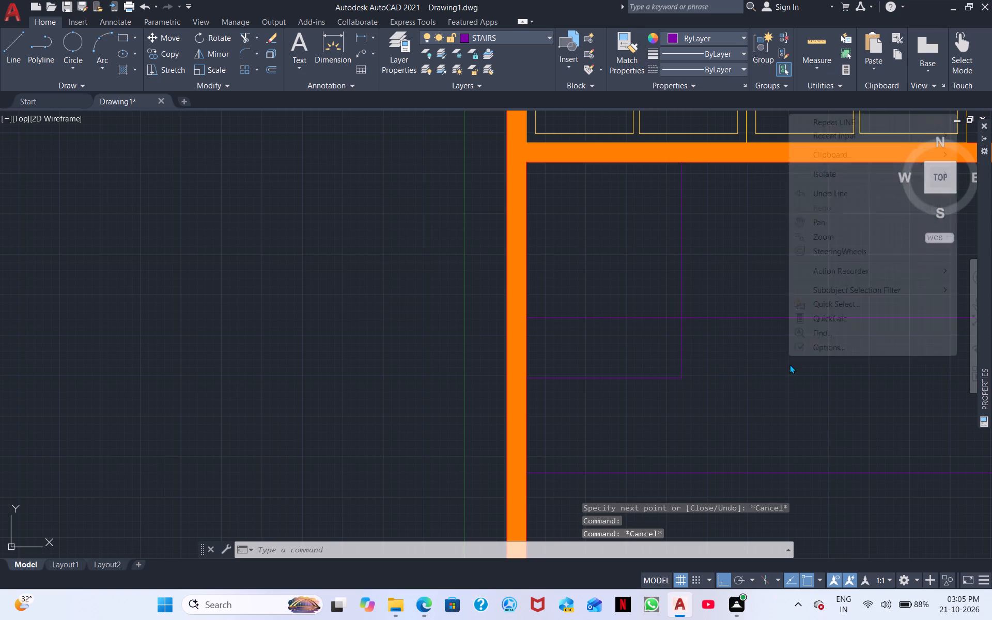
left_click(856, 122)
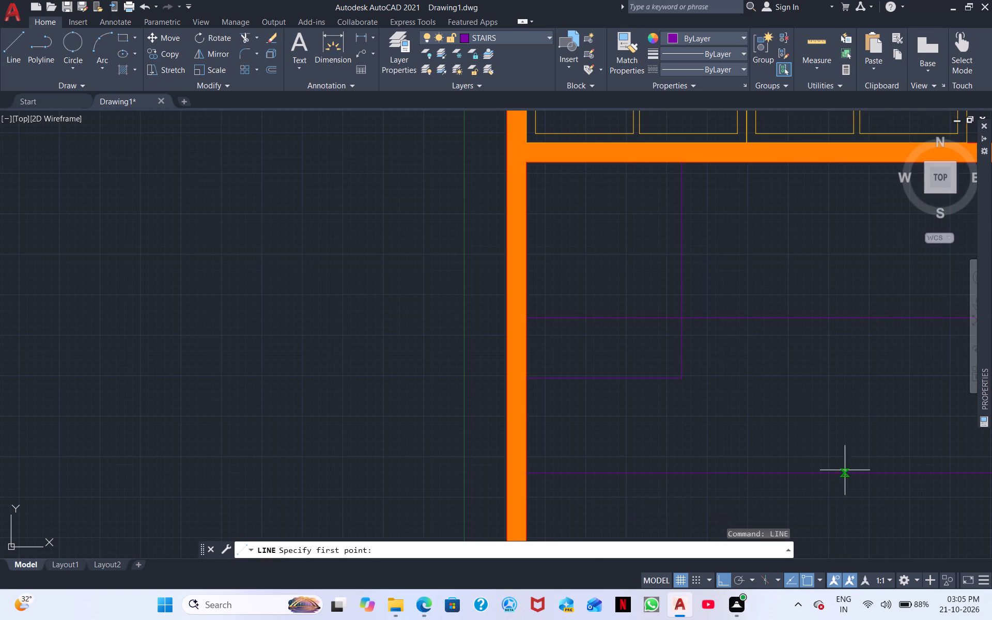
middle_click_drag(839, 461, 819, 391)
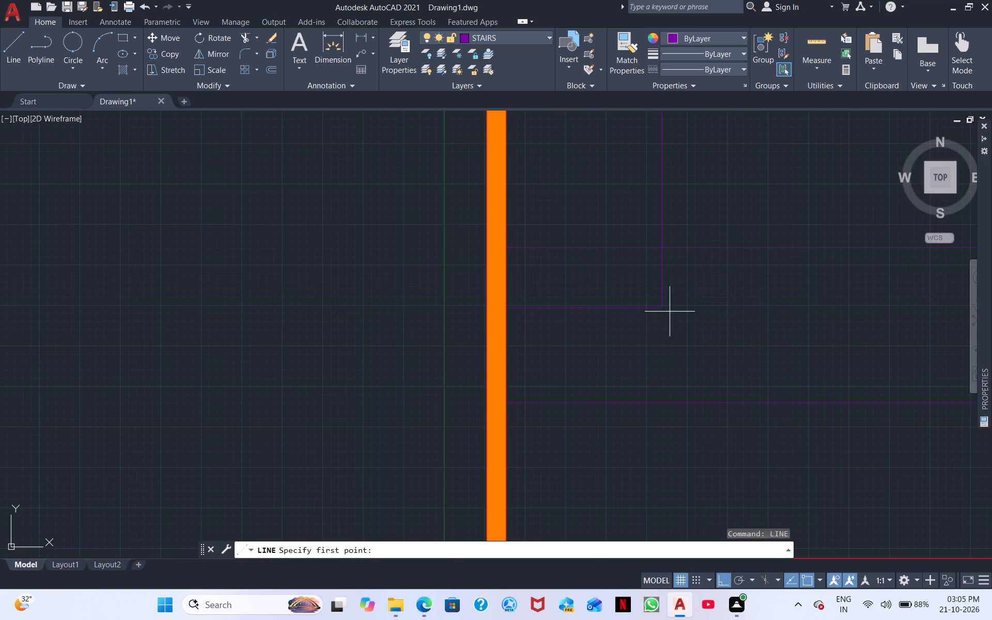
left_click(661, 306)
middle_click_drag(708, 480, 653, 378)
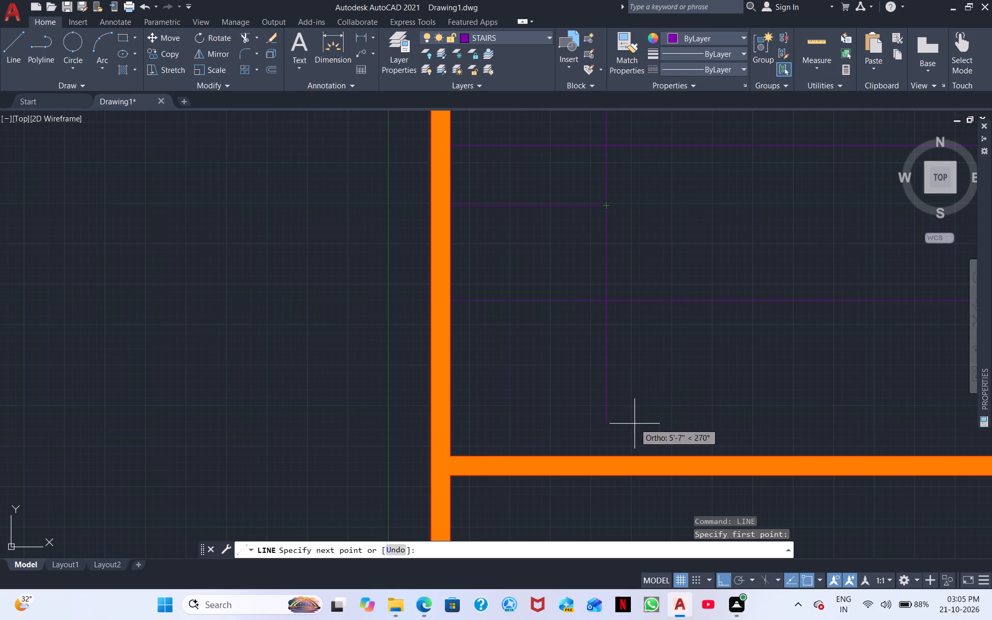
left_click(607, 453)
key("Escape")
Erase the 4' horizontal guide line and the doubled tick marks at the open ends of the two long stair lines.
middle_click_drag(630, 396, 796, 463)
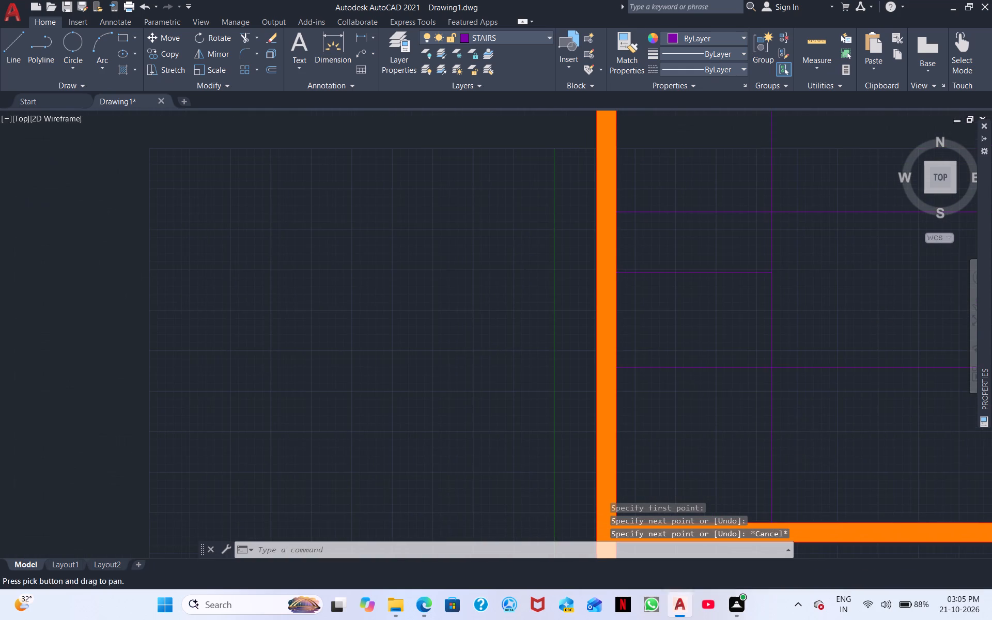
left_click(692, 272)
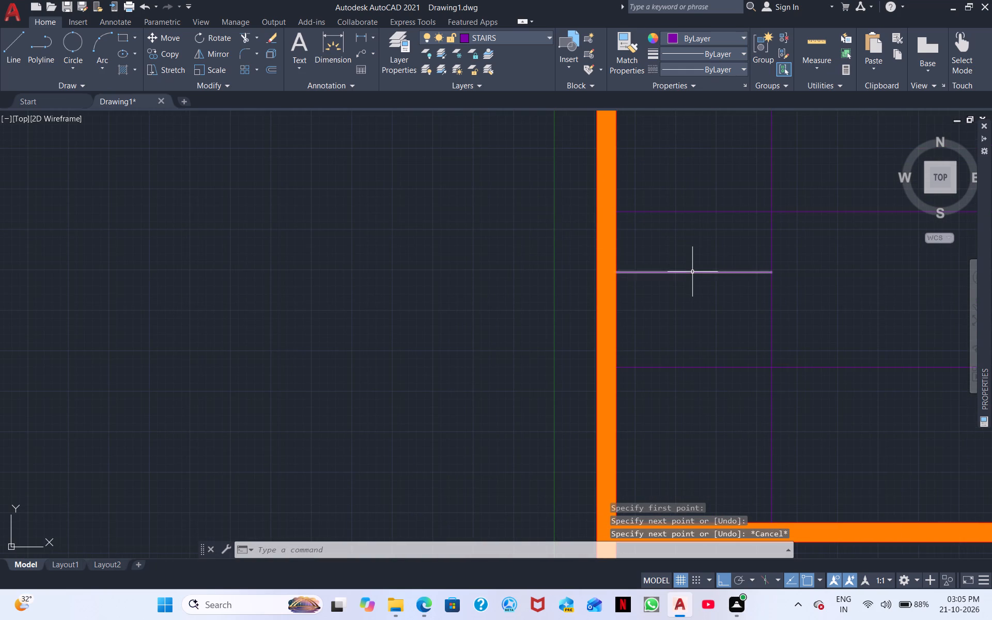
scroll(967, 327, "down", 1)
middle_click_drag(938, 350, 344, 415)
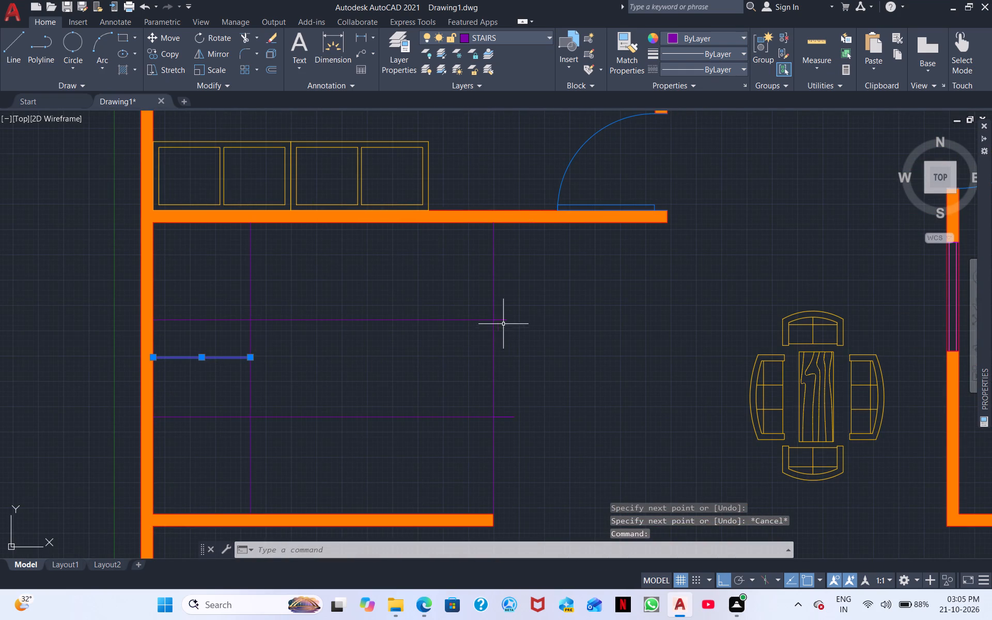
left_click(504, 320)
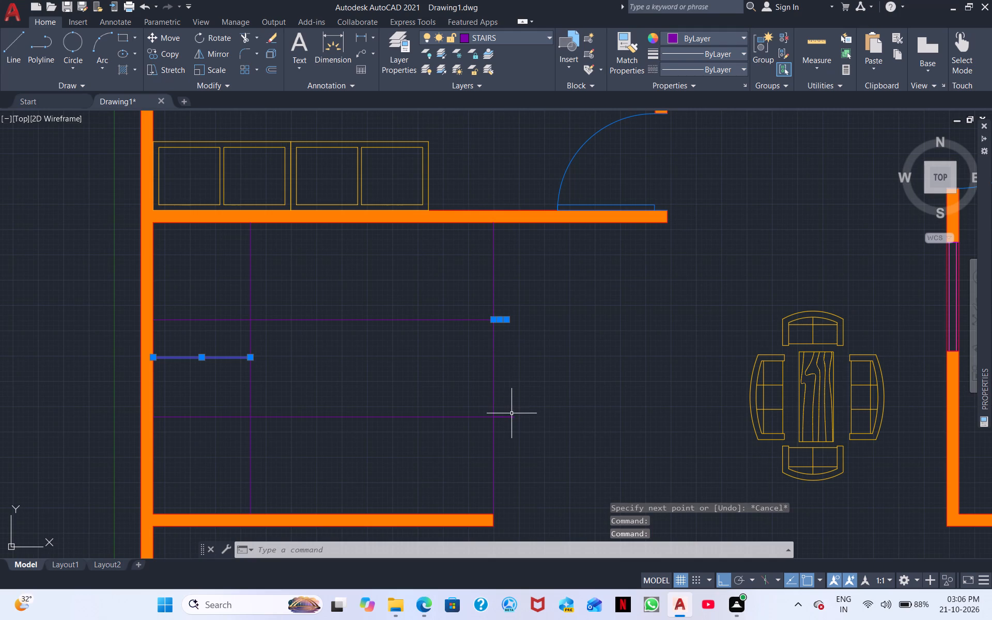
left_click(510, 417)
right_click(527, 443)
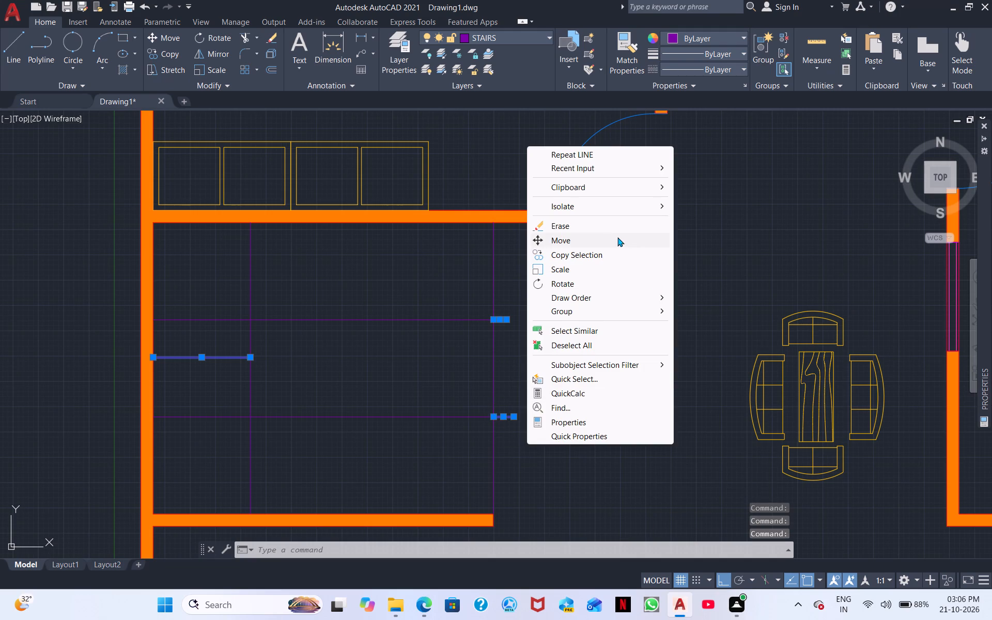
left_click(603, 225)
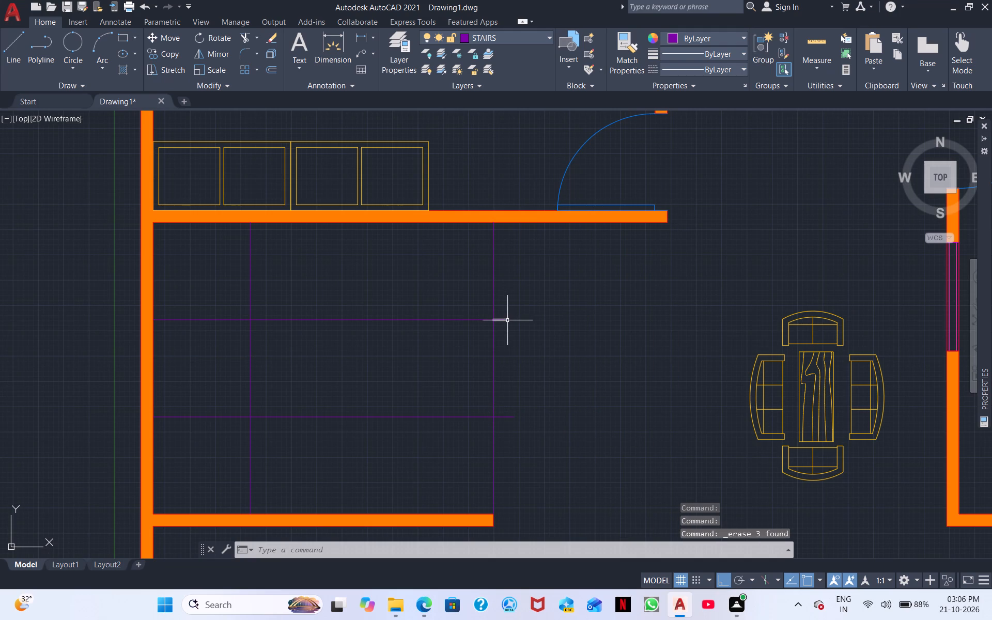
left_click(507, 320)
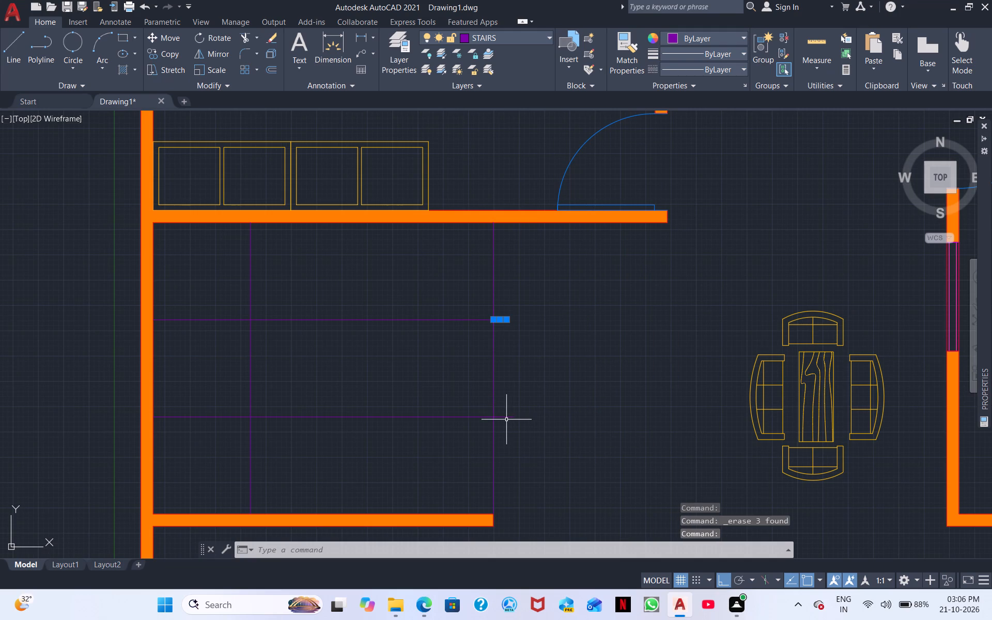
left_click(508, 419)
right_click(603, 417)
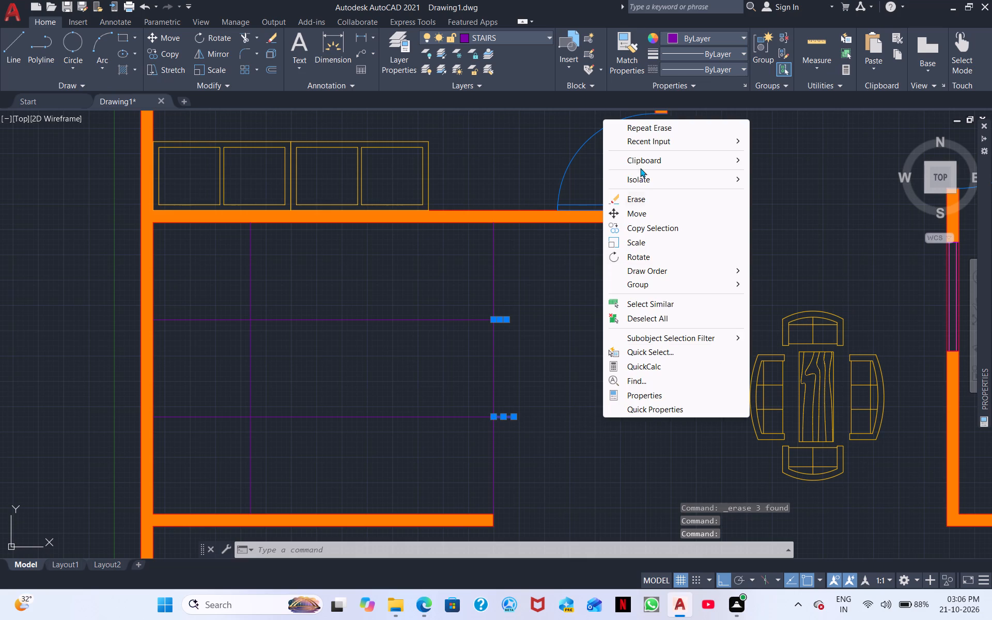
left_click(641, 203)
Trim away the vertical line segment between the two horizontal stair lines at the open end of the stairs.
middle_click_drag(627, 288, 630, 287)
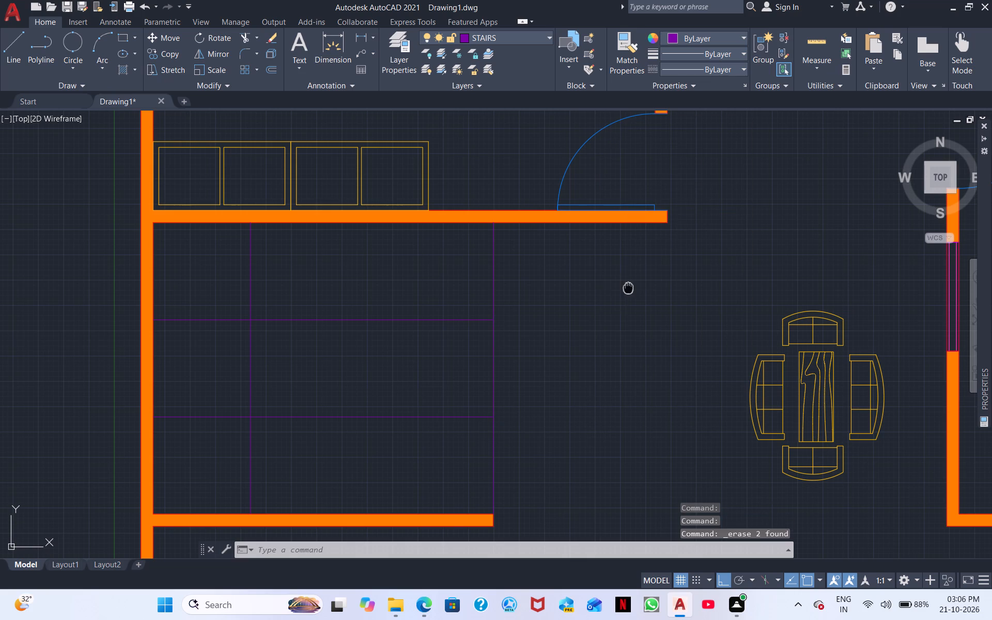
middle_click_drag(630, 287, 760, 257)
scroll(758, 266, "down", 1)
scroll(738, 304, "up", 1)
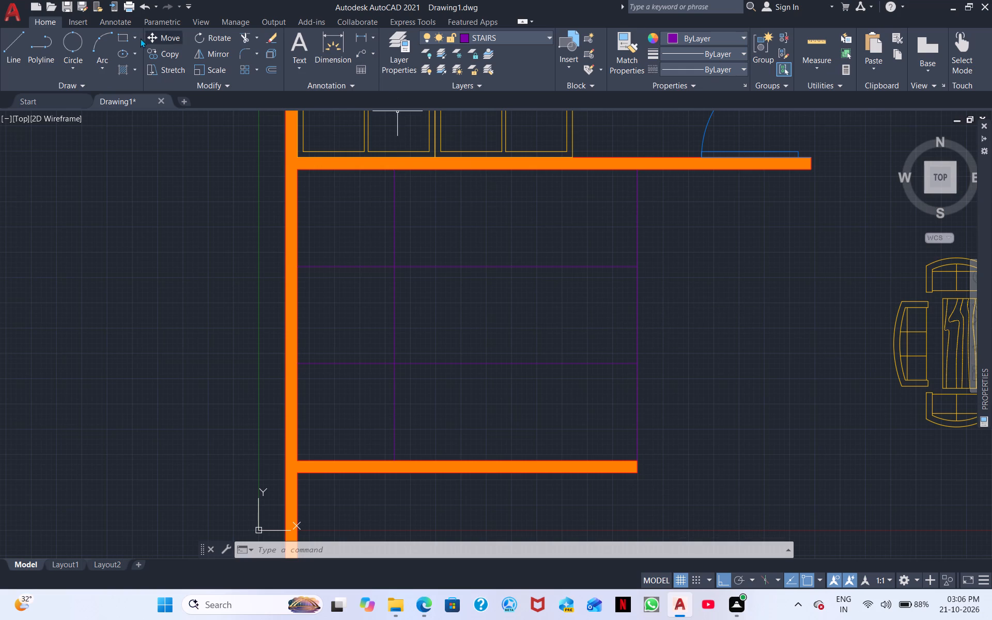
left_click(248, 29)
left_click(639, 303)
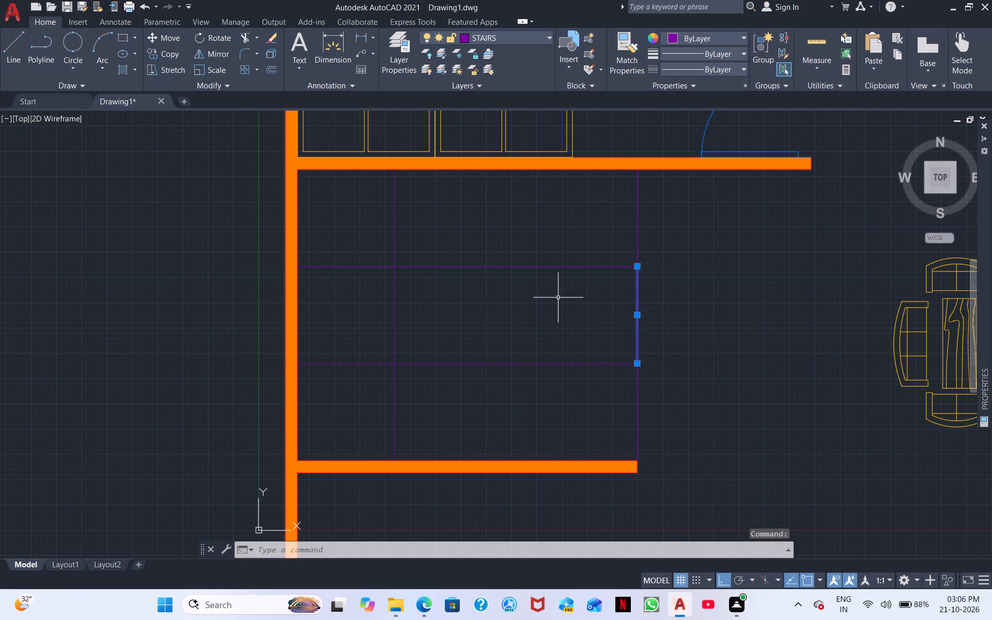
left_click(247, 34)
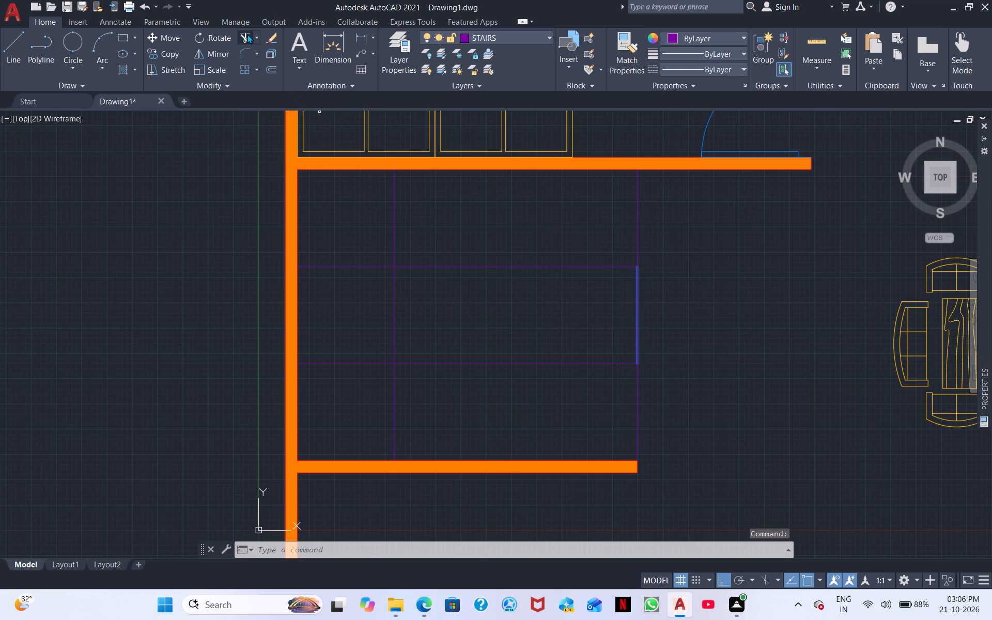
left_click(242, 35)
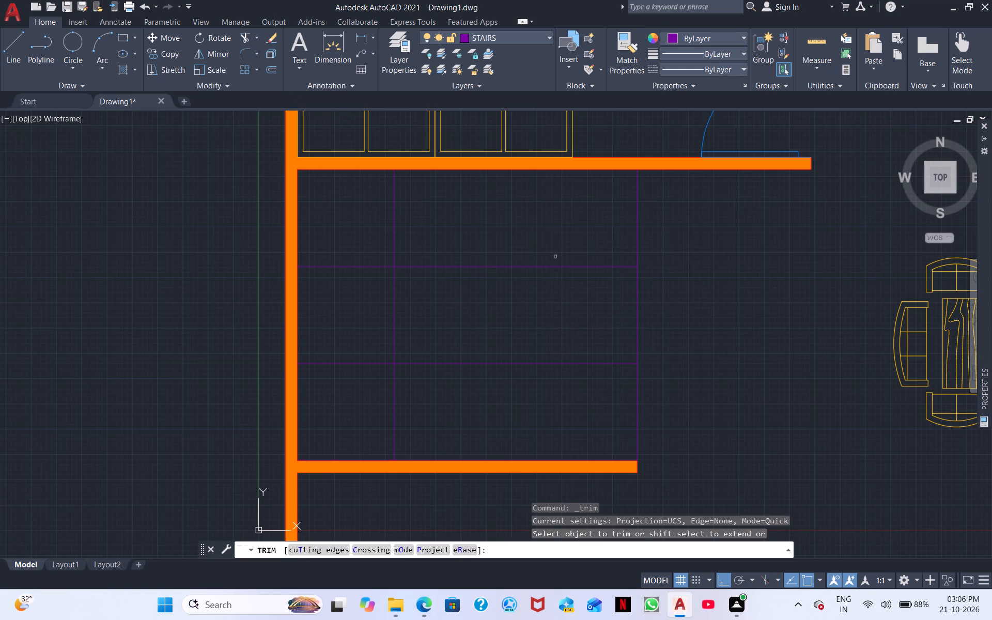
left_click_drag(603, 291, 674, 292)
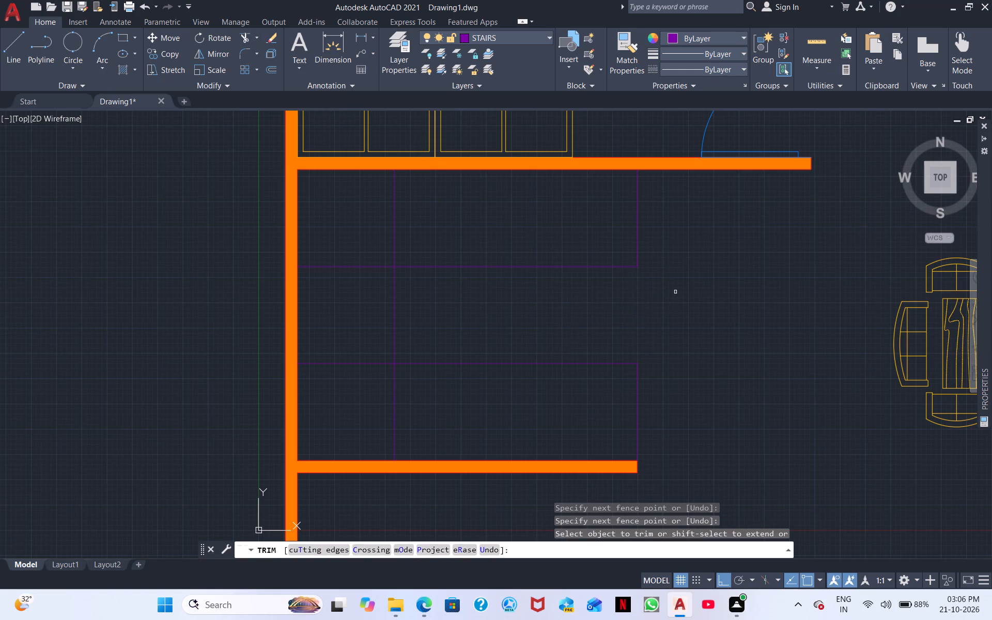
key("Escape")
Copy both vertical end lines of the stair flights as a fitted array of 9 items ending at the landing's vertical line.
middle_click_drag(669, 344, 780, 342)
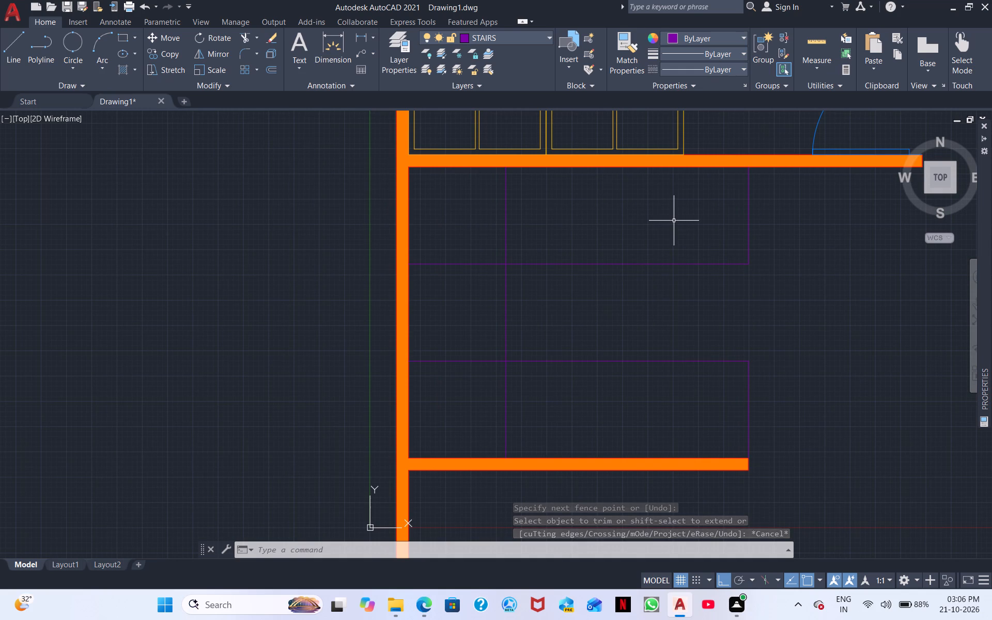
left_click(749, 214)
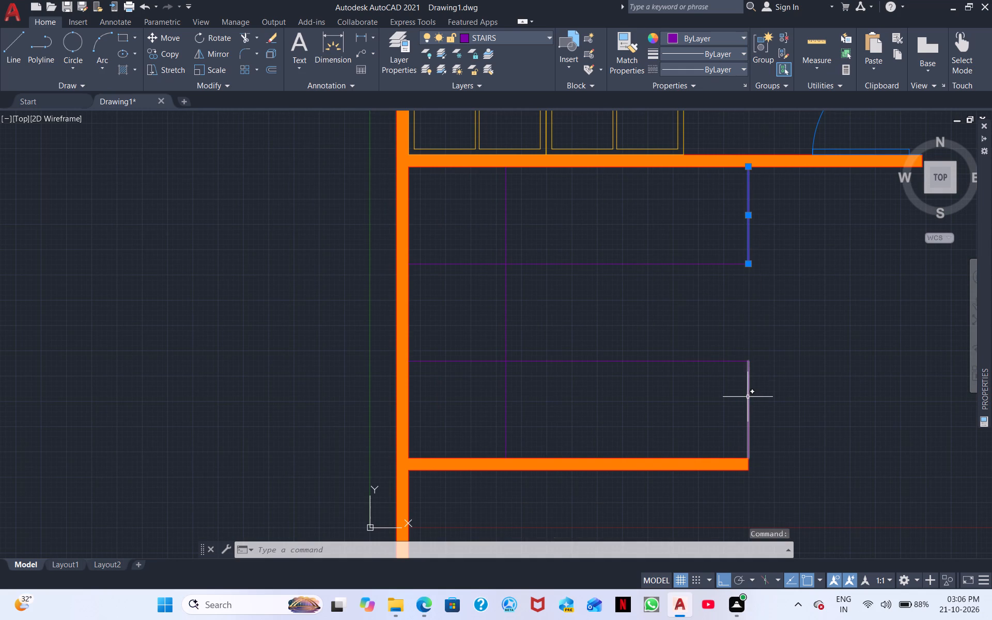
left_click(748, 398)
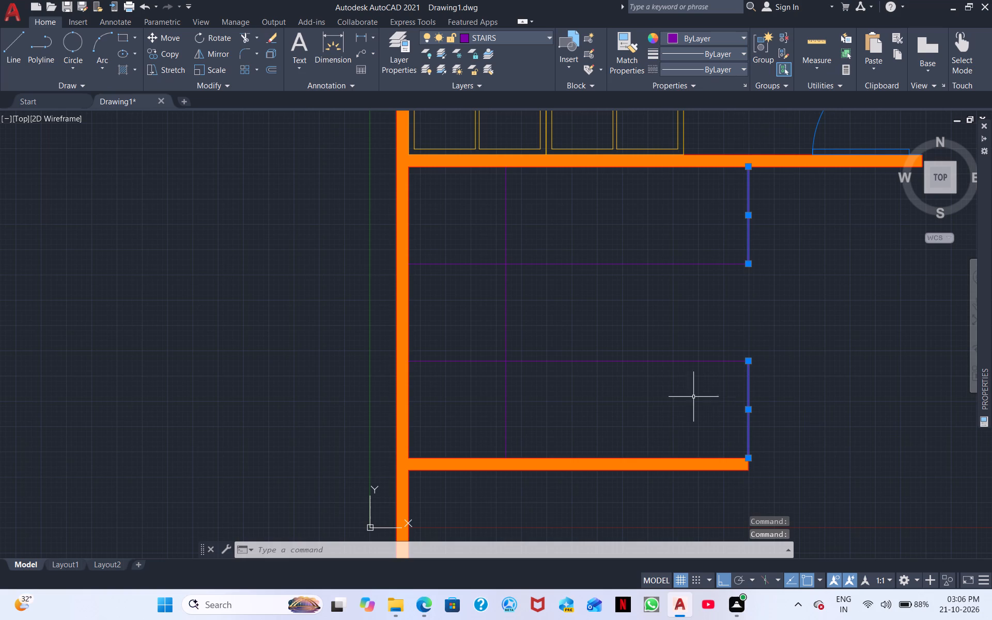
right_click(660, 414)
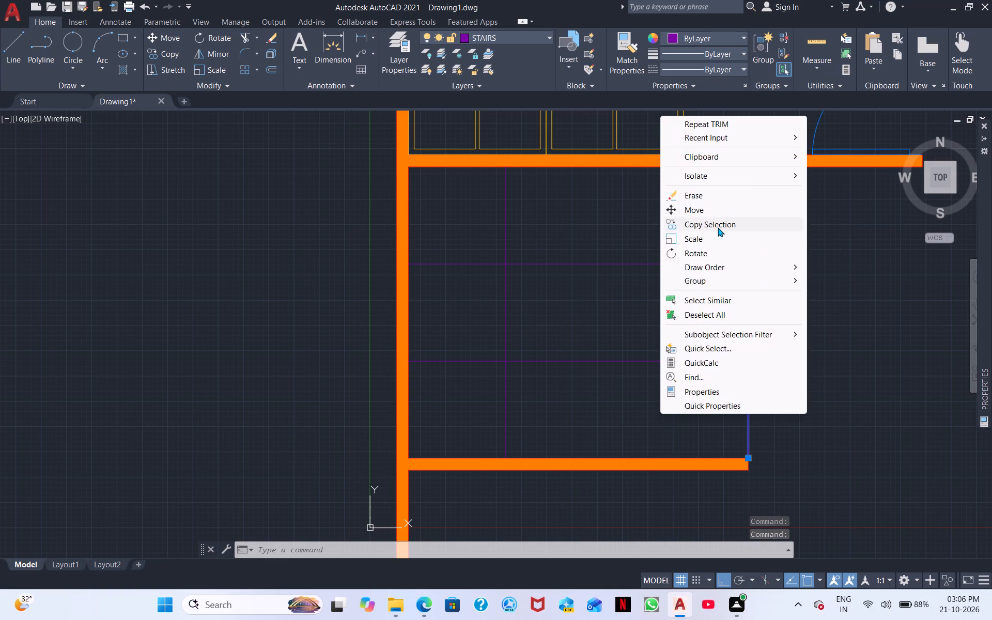
left_click(718, 227)
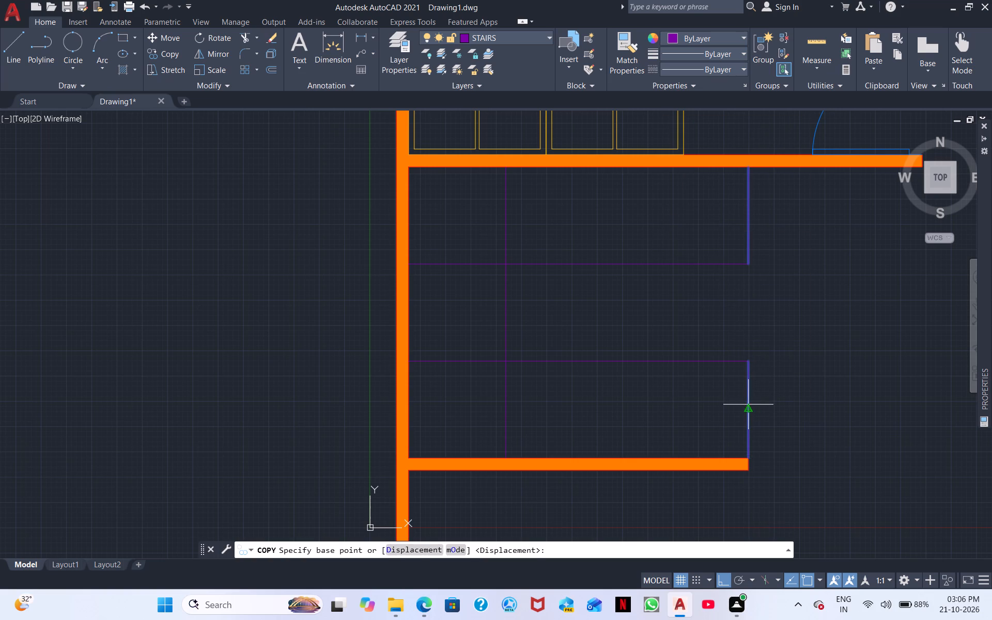
left_click(748, 405)
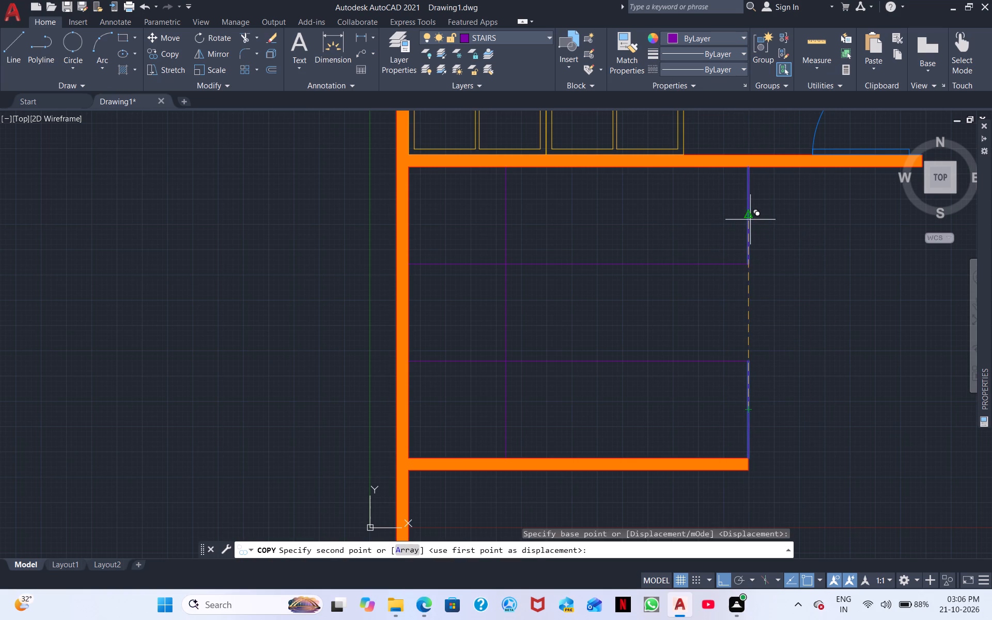
left_click(750, 220)
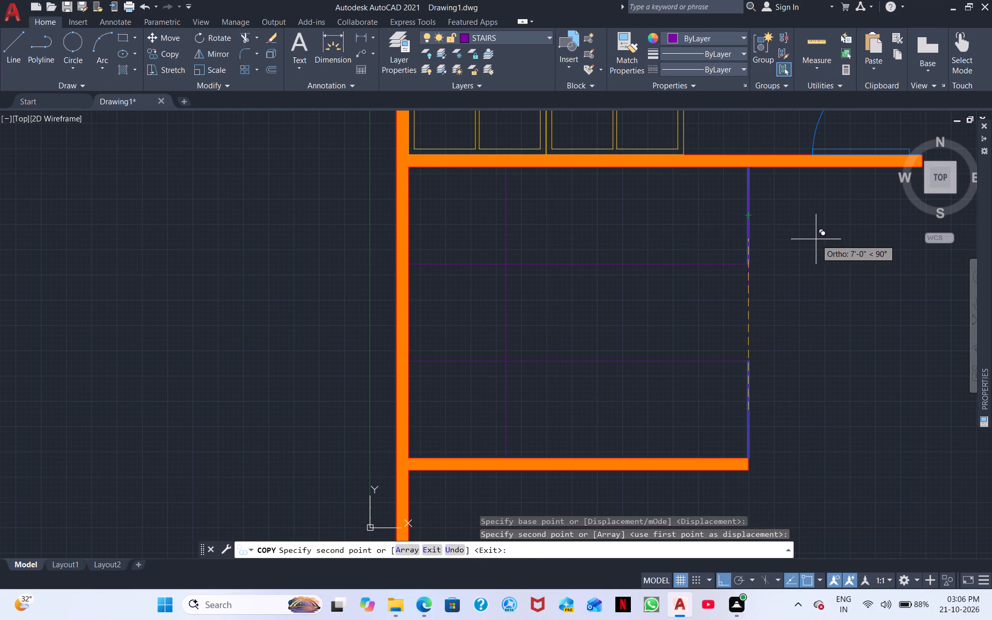
left_click(408, 554)
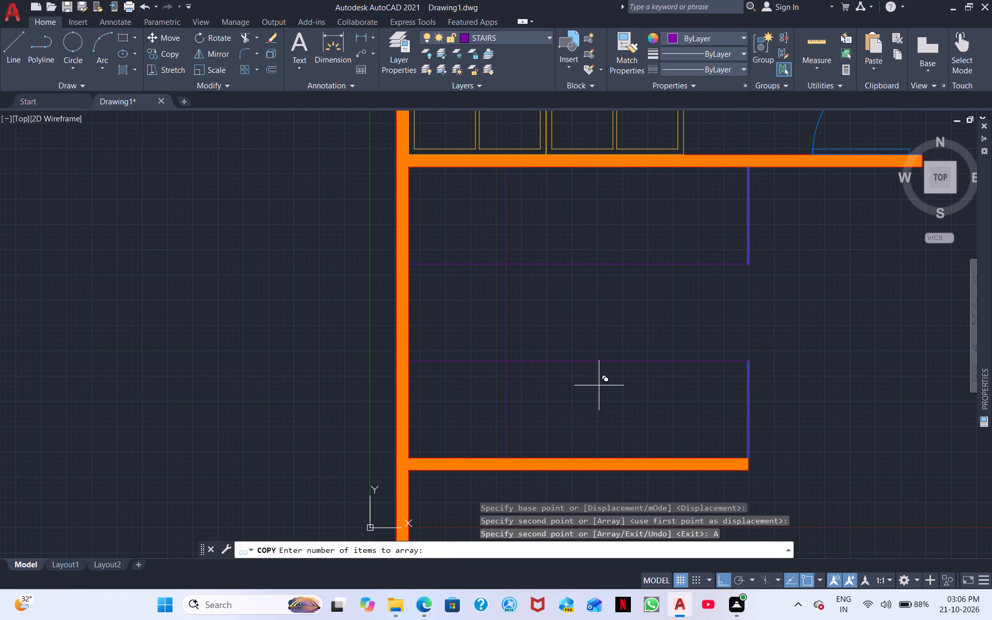
key("9")
key("Return")
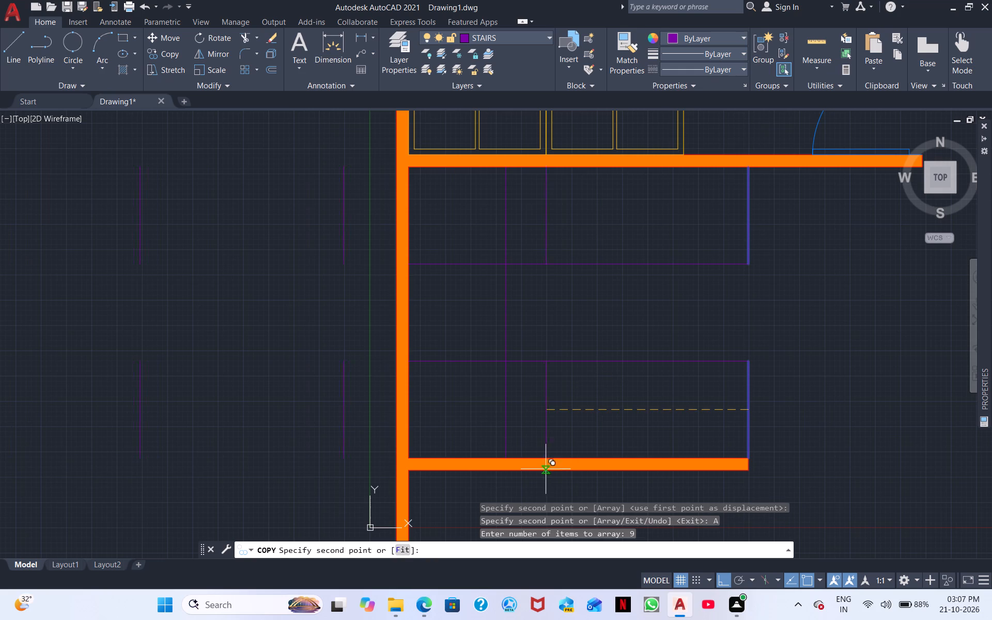
left_click(404, 553)
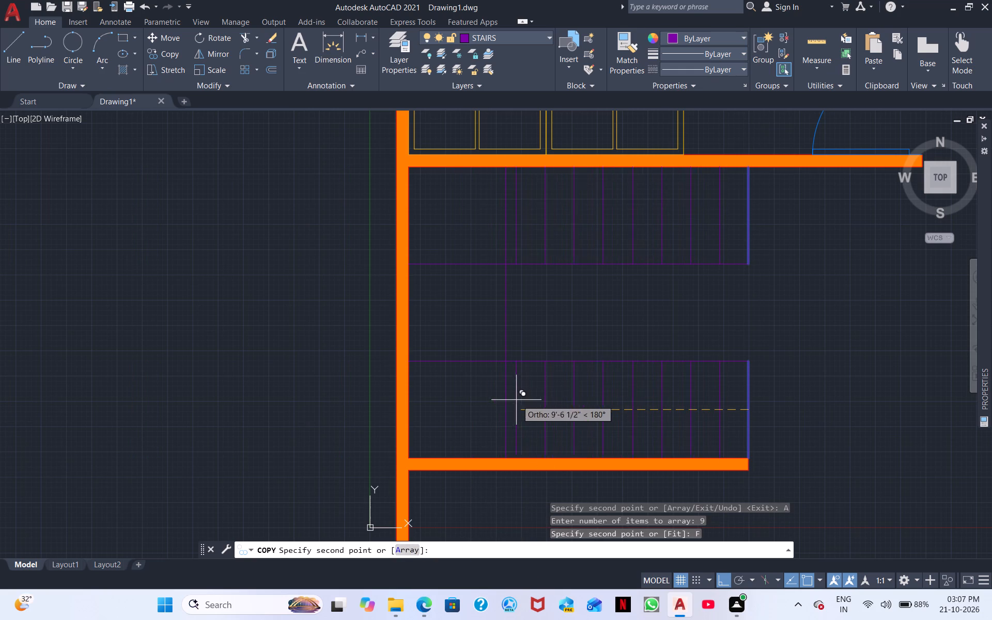
scroll(506, 405, "up", 1)
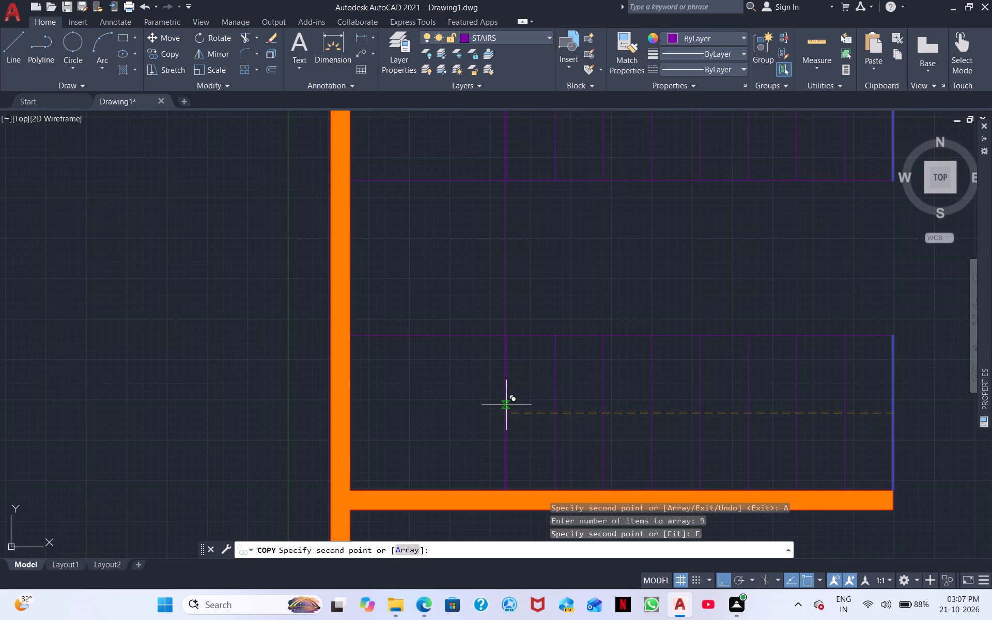
left_click(505, 414)
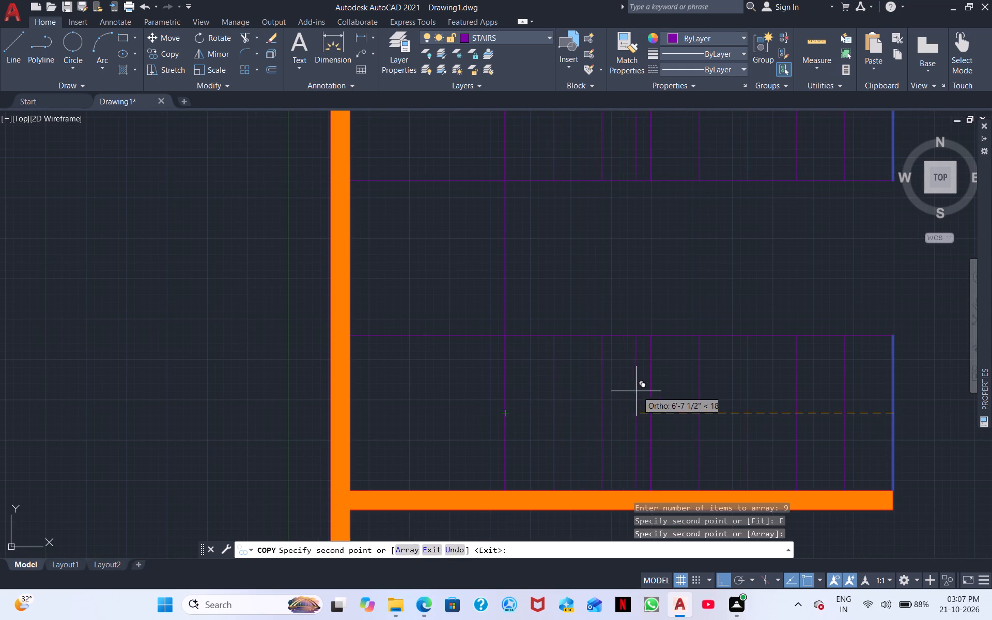
key("Escape")
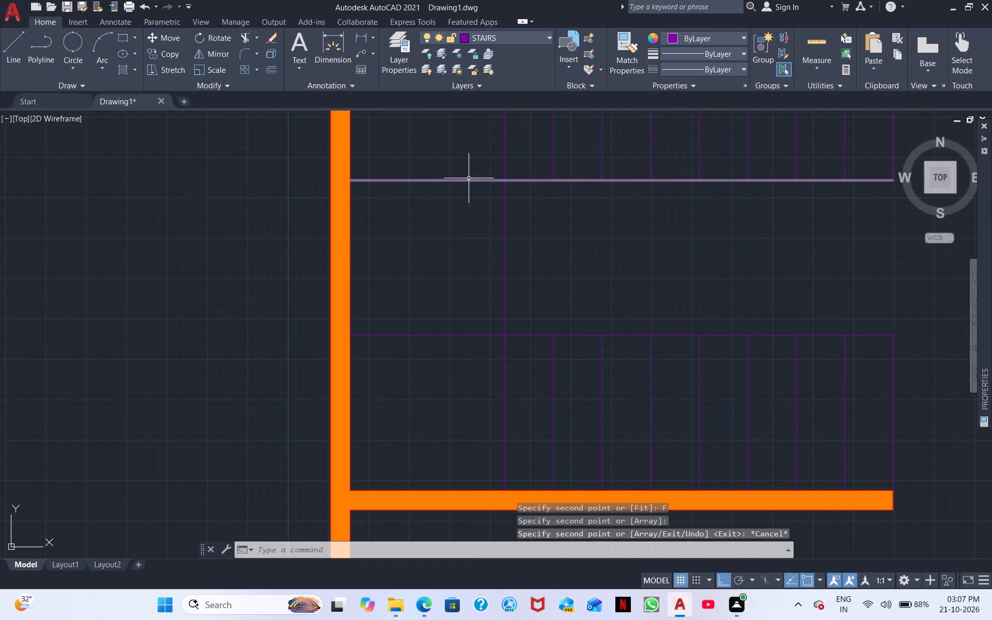
Trim the upper long stair line between the landing's vertical line and the first adjacent tread.
left_click(245, 34)
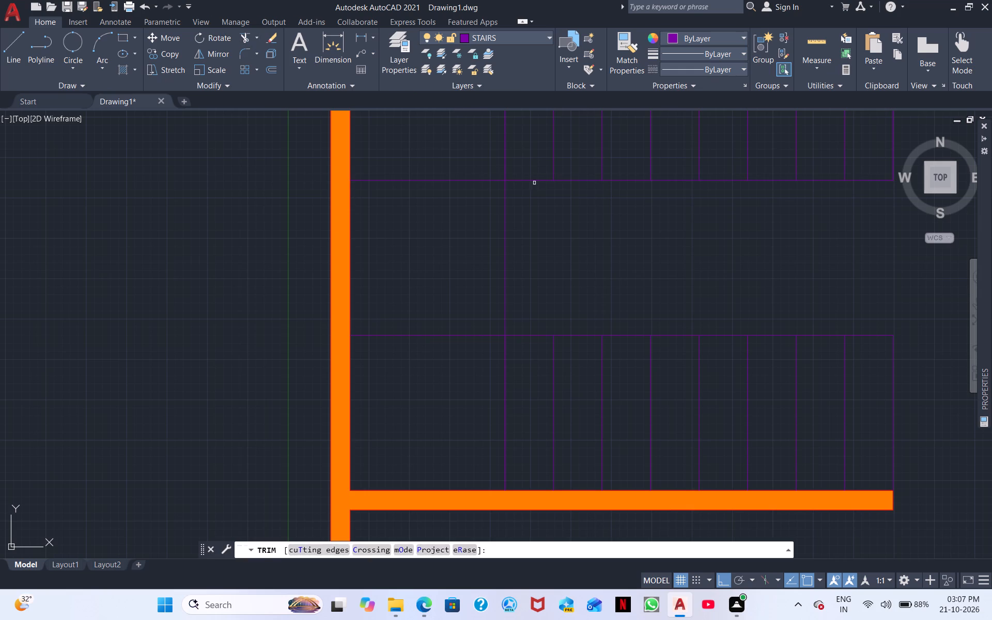
left_click_drag(533, 183, 534, 178)
left_click(534, 178)
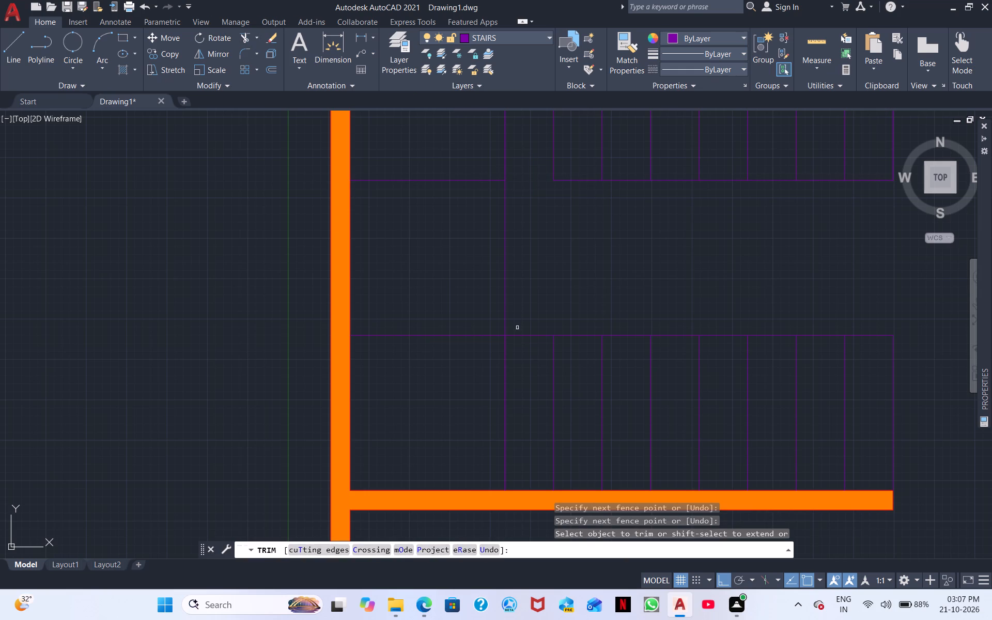
key("Escape")
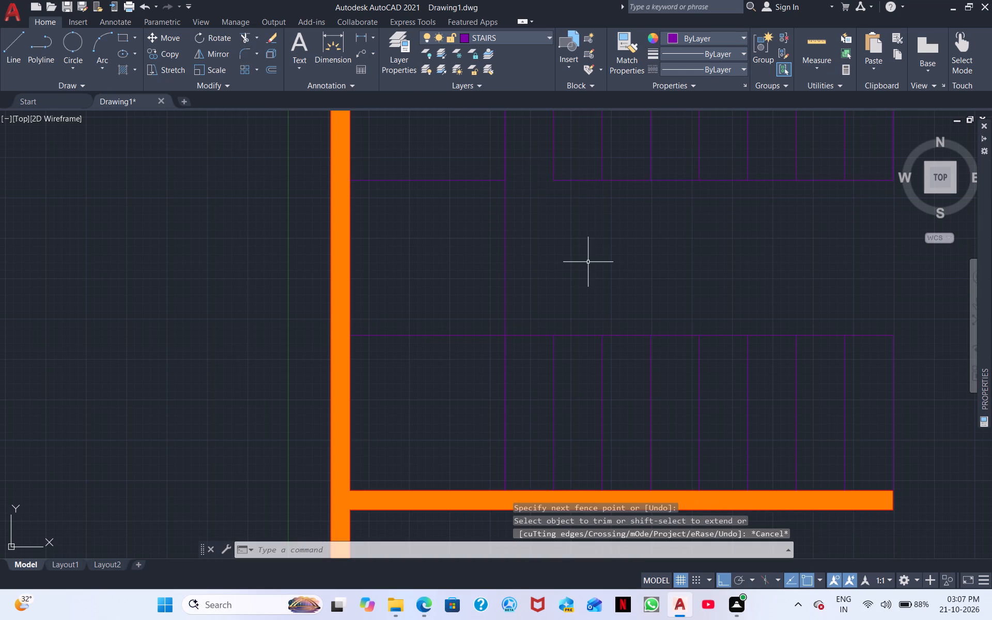
Copy the short upper landing line downward as a fitted array of 5 items ending at the lower long stair line.
key("o")
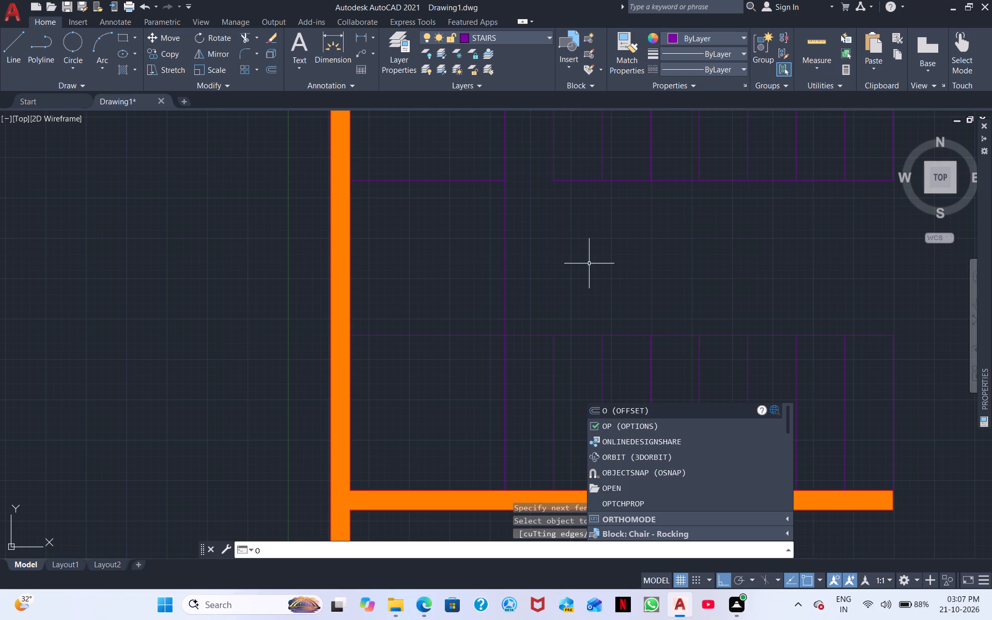
key("BackSpace")
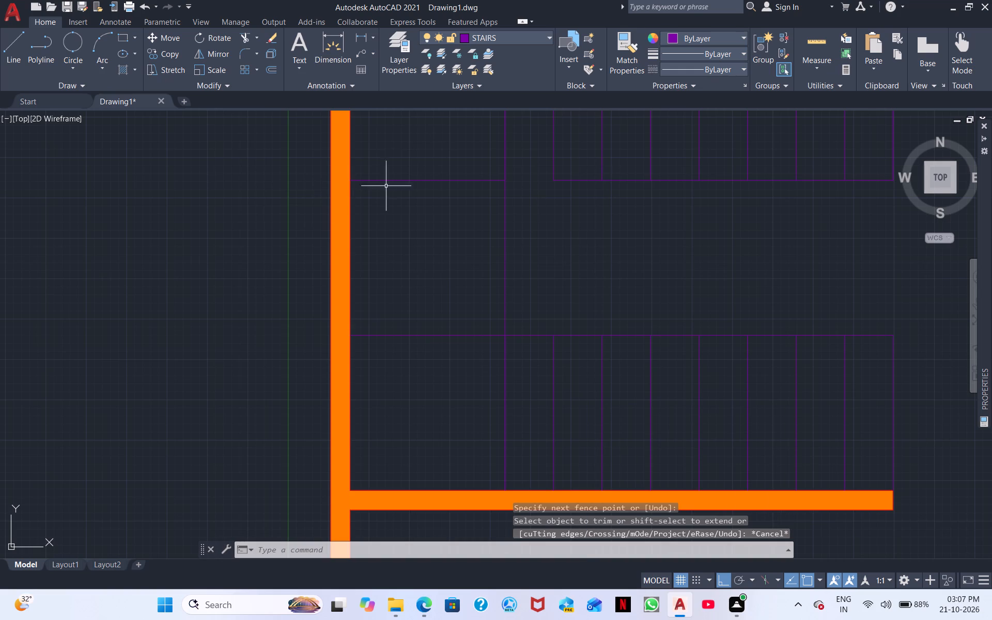
left_click(397, 178)
left_click(411, 183)
left_click(438, 203)
left_click(404, 163)
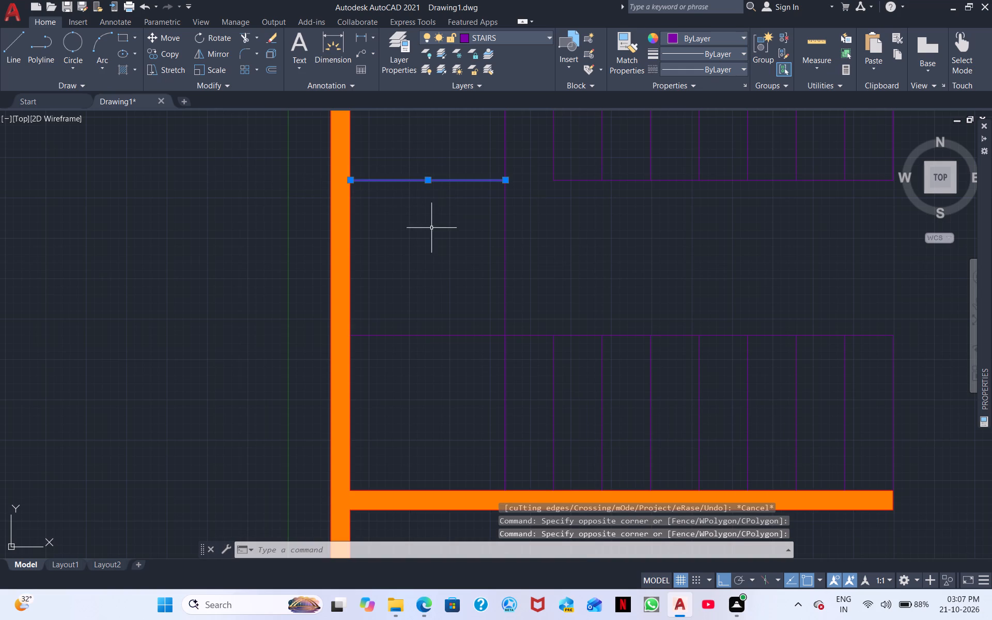
right_click_drag(417, 251, 405, 270)
left_click(453, 379)
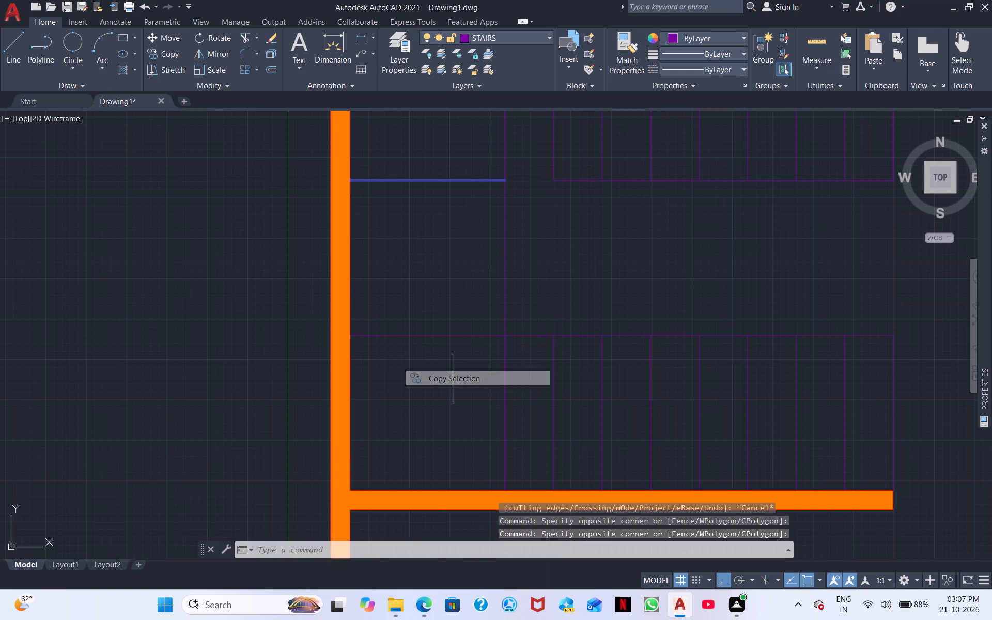
double_click(427, 178)
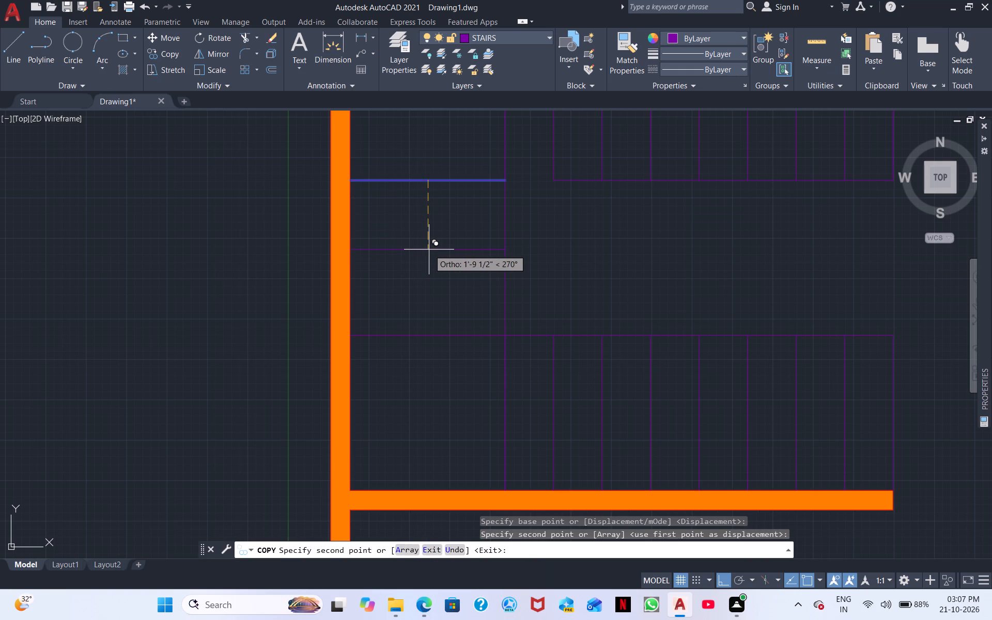
left_click(413, 554)
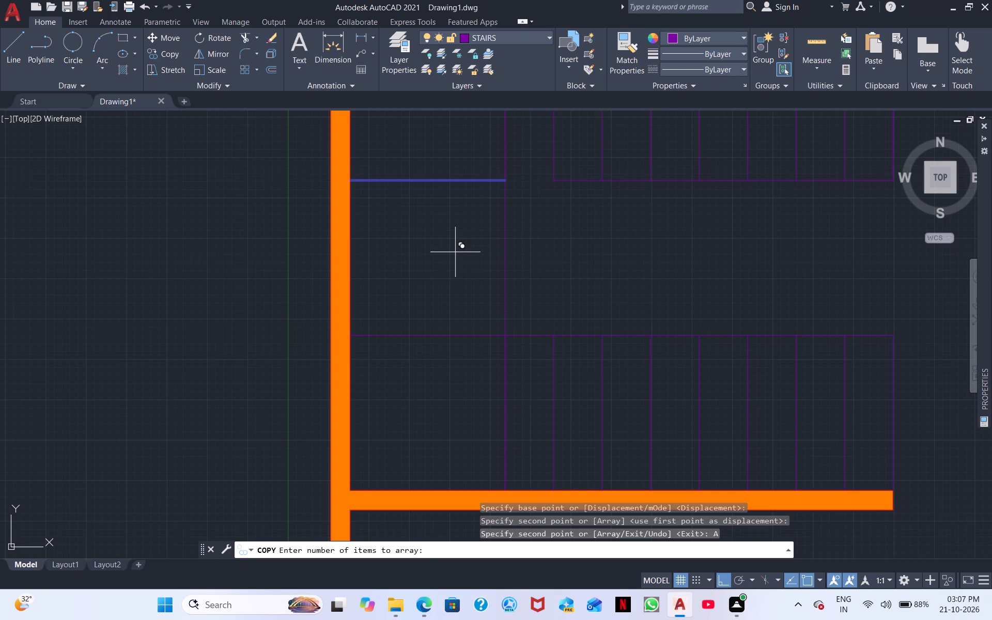
key("5")
key("Return")
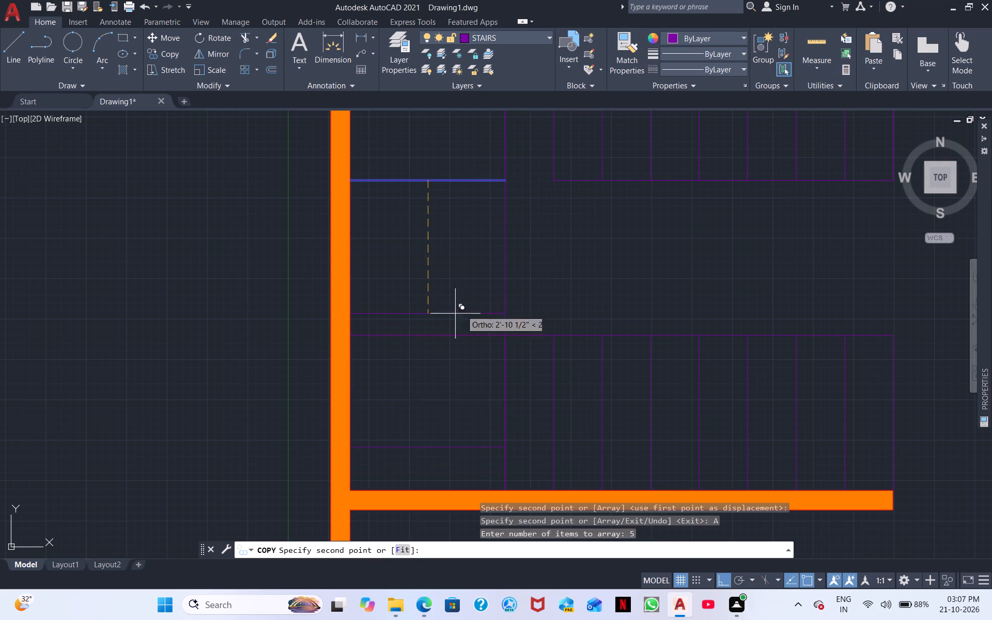
left_click(396, 553)
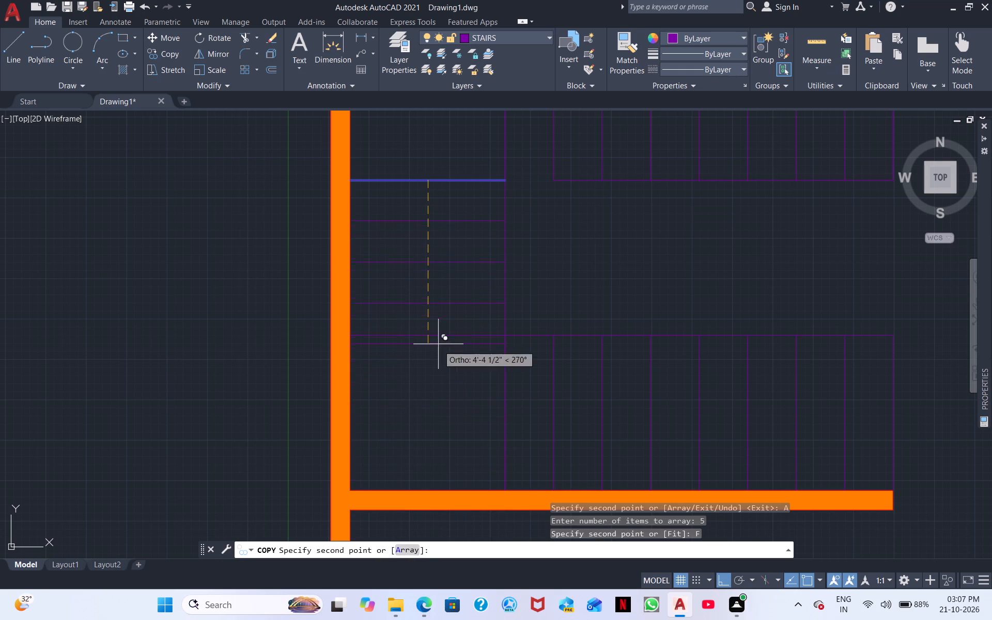
left_click(426, 333)
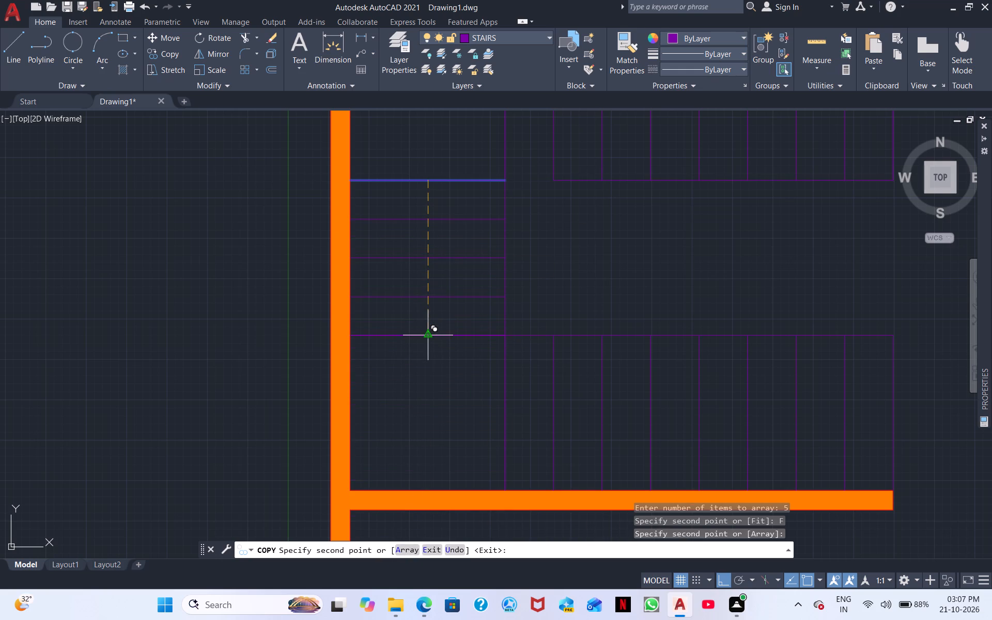
scroll(426, 333, "down", 1)
key("Escape")
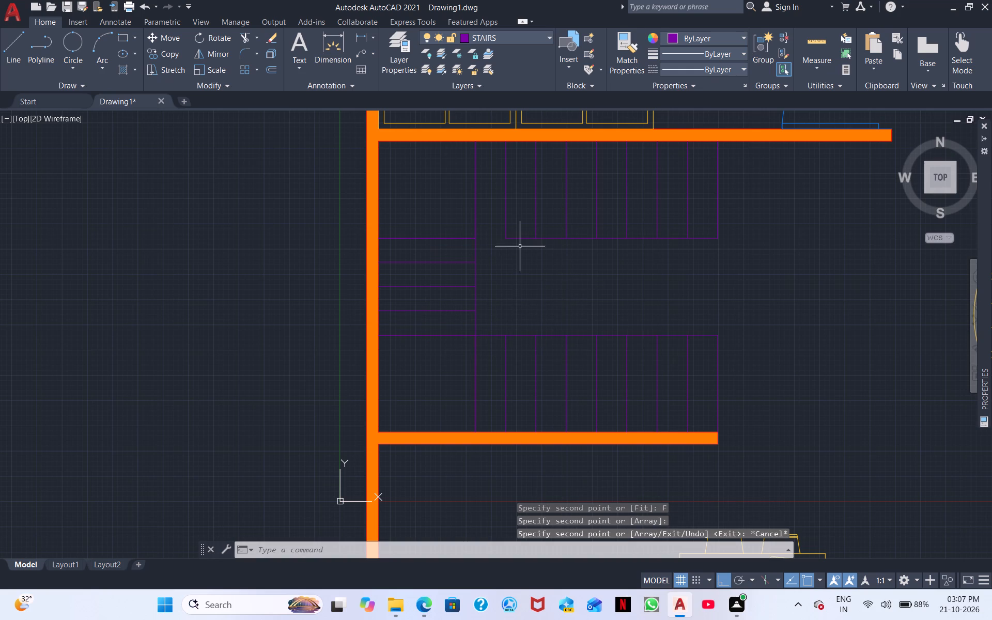
Extend the upper long stair line across the trimmed gap to the landing's vertical line.
left_click(245, 35)
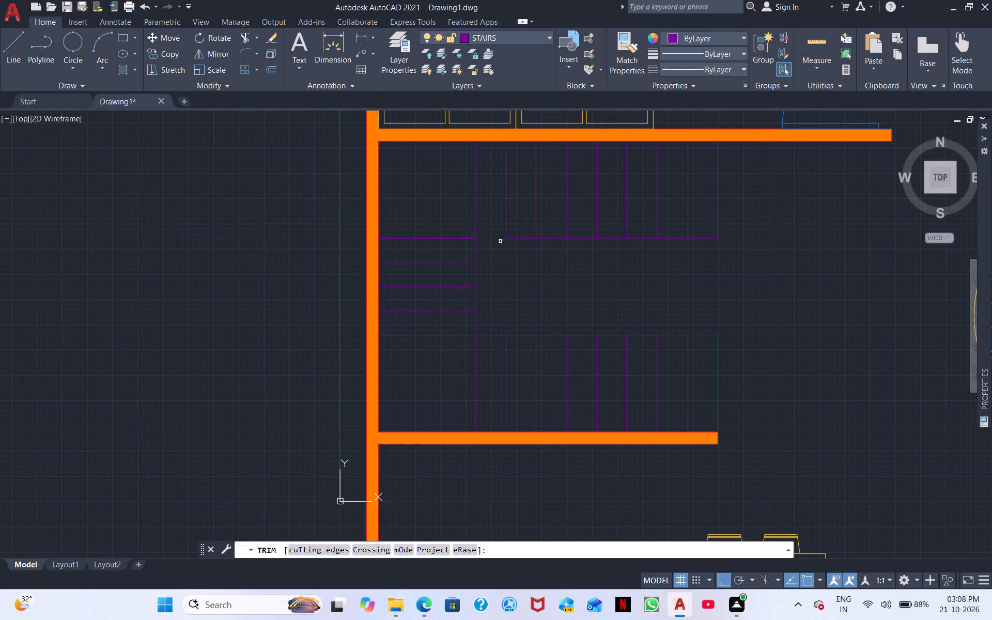
left_click(516, 237, "shift")
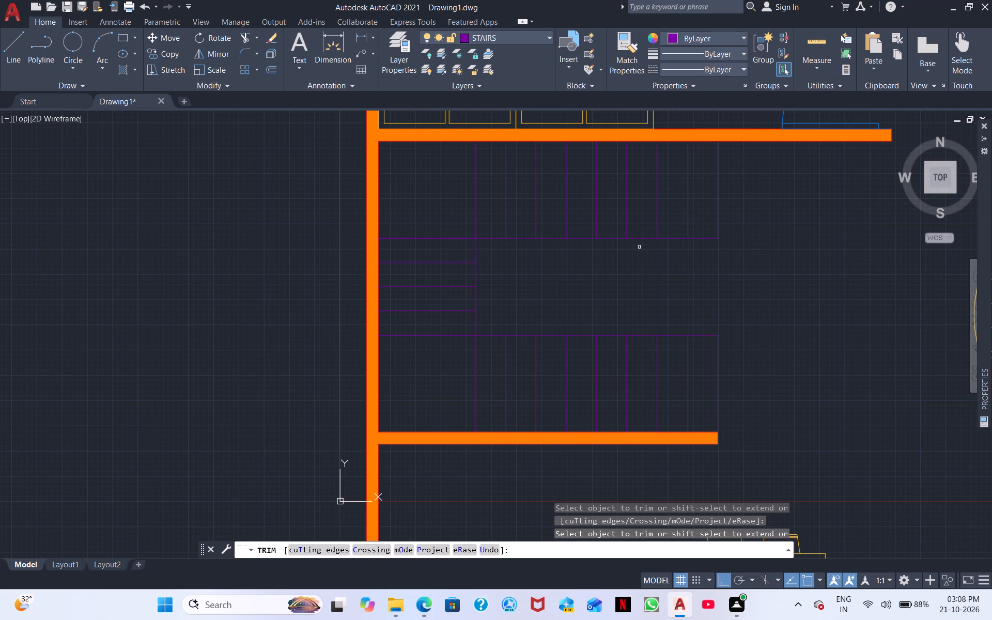
key("Escape")
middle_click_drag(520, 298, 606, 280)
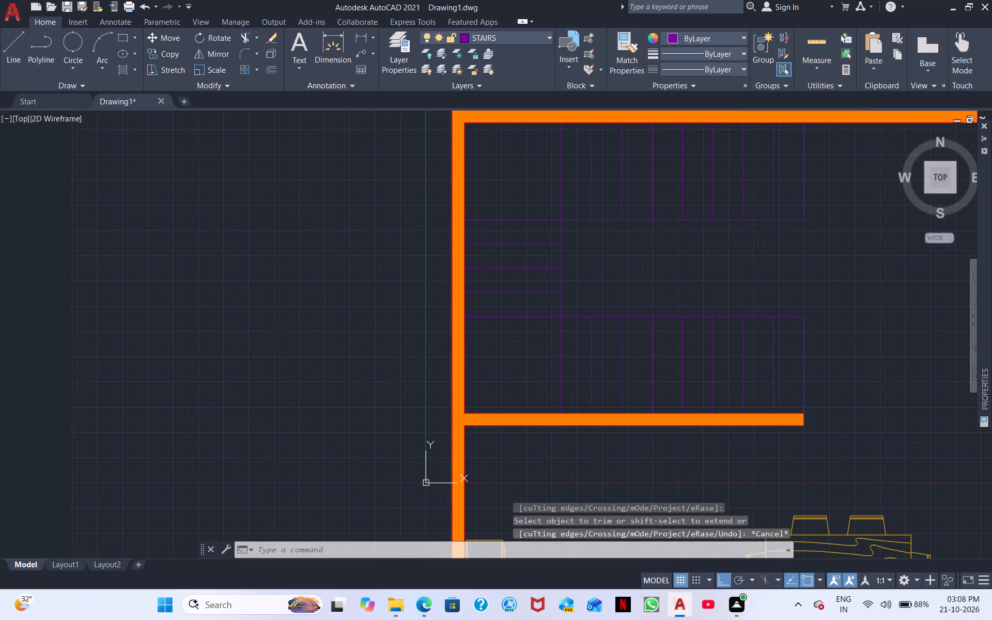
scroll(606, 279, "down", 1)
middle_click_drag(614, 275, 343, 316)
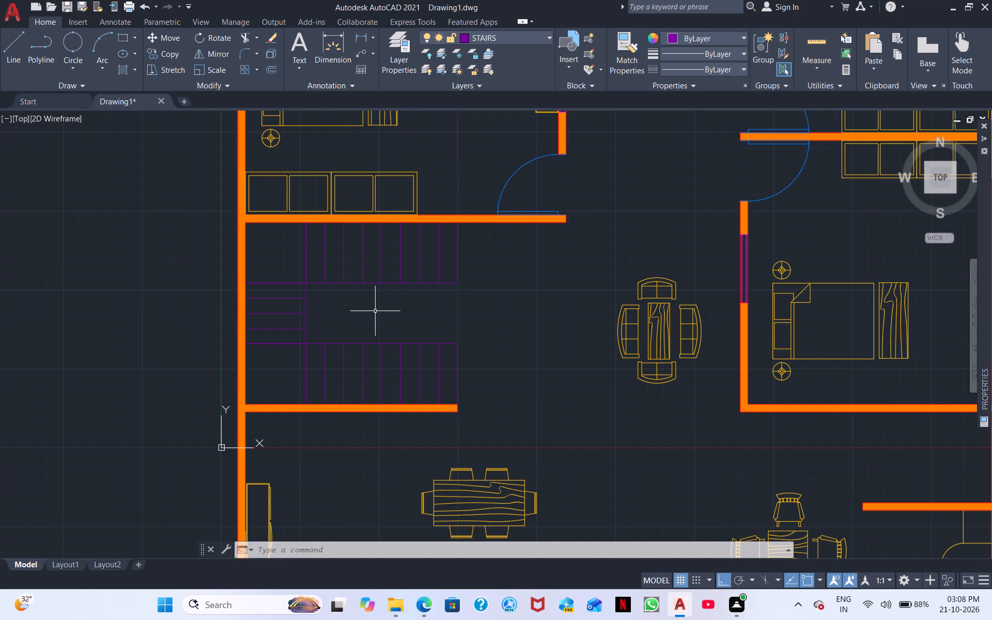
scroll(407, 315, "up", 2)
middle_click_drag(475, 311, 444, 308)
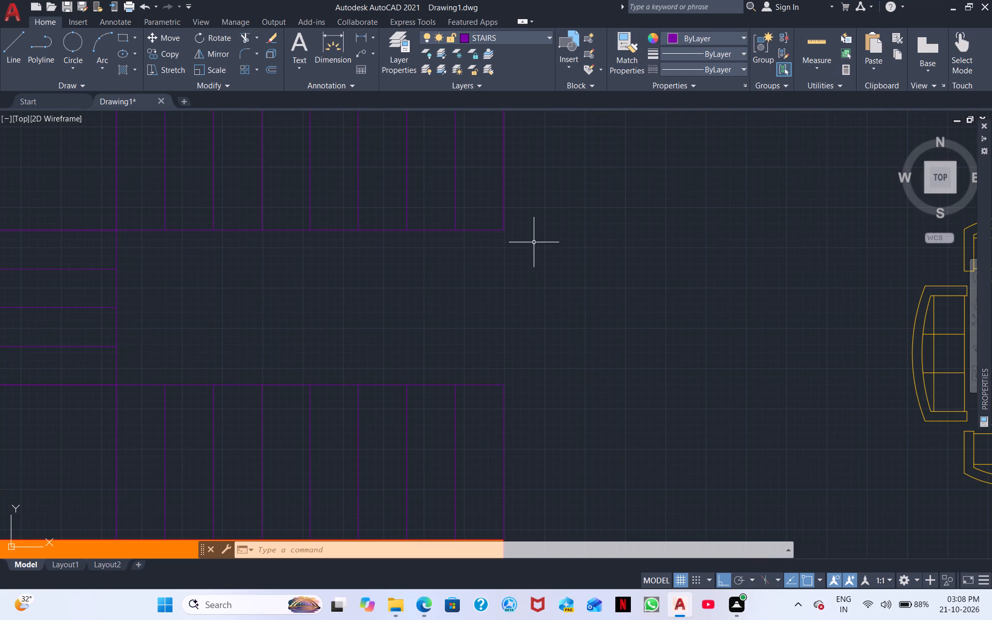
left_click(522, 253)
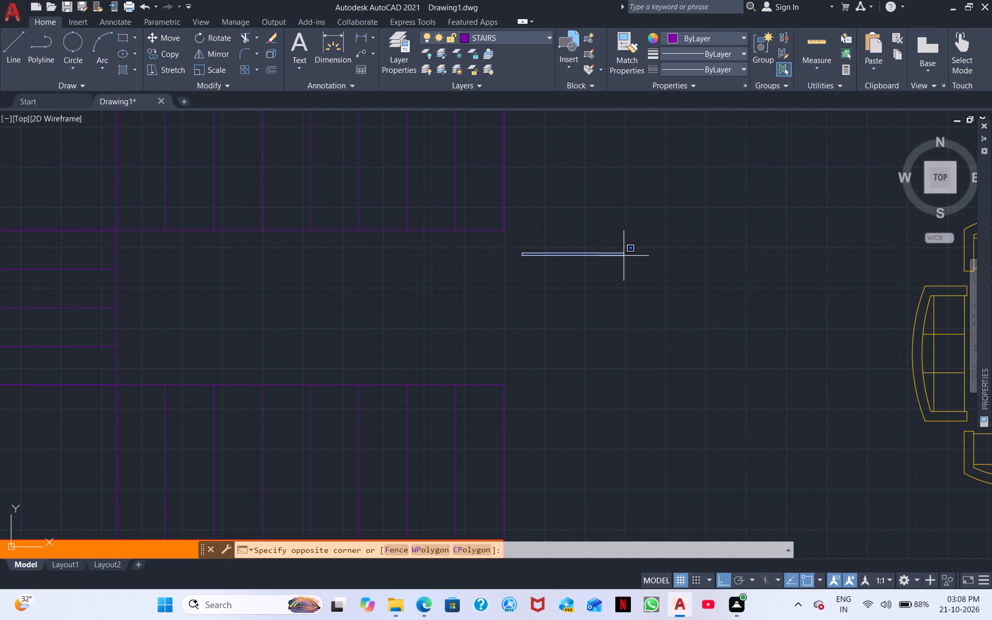
Extend the upper flight's inner edge beyond its end tread with two horizontal line segments, the second about 1'-7", and close it up to the wall.
left_click(600, 249)
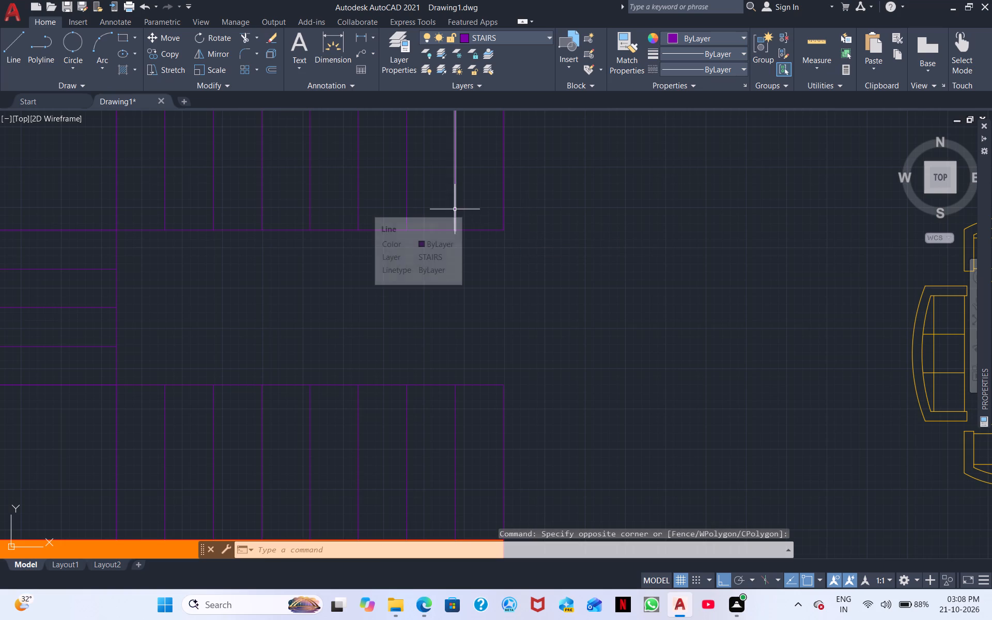
scroll(553, 253, "down", 2)
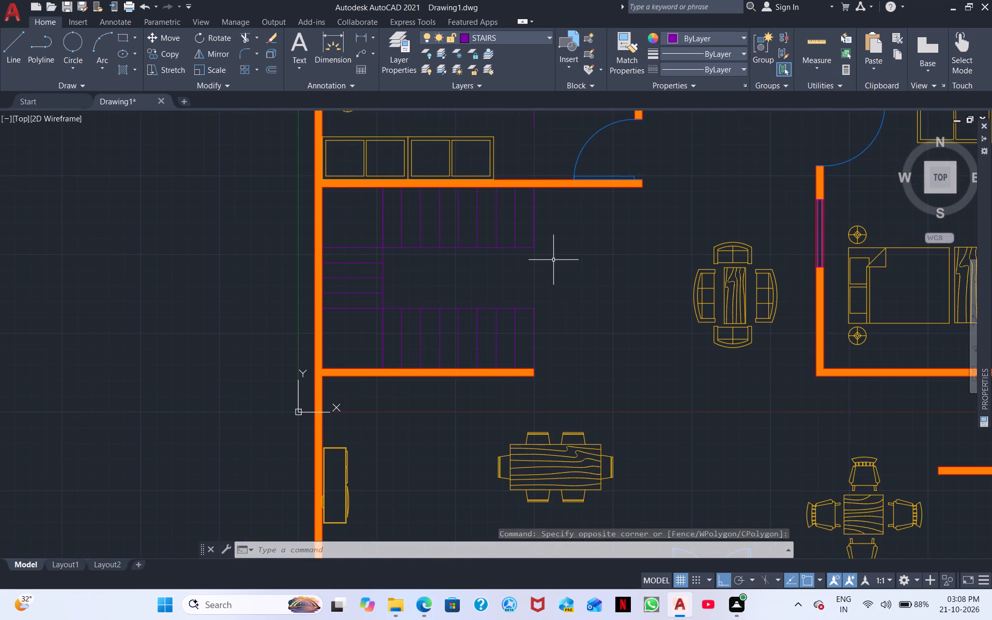
left_click(20, 45)
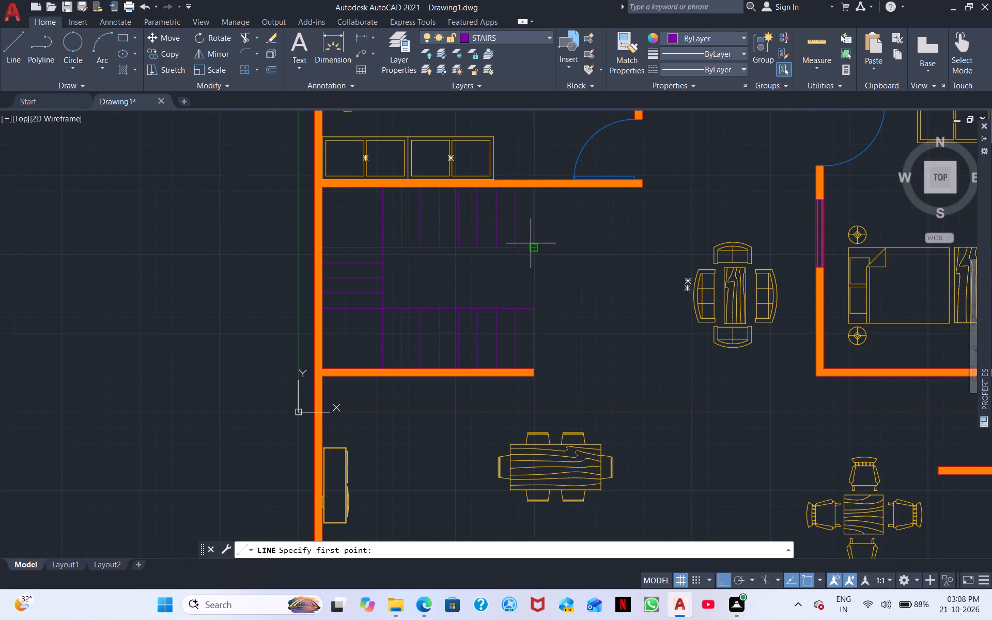
left_click(535, 247)
left_click(562, 247)
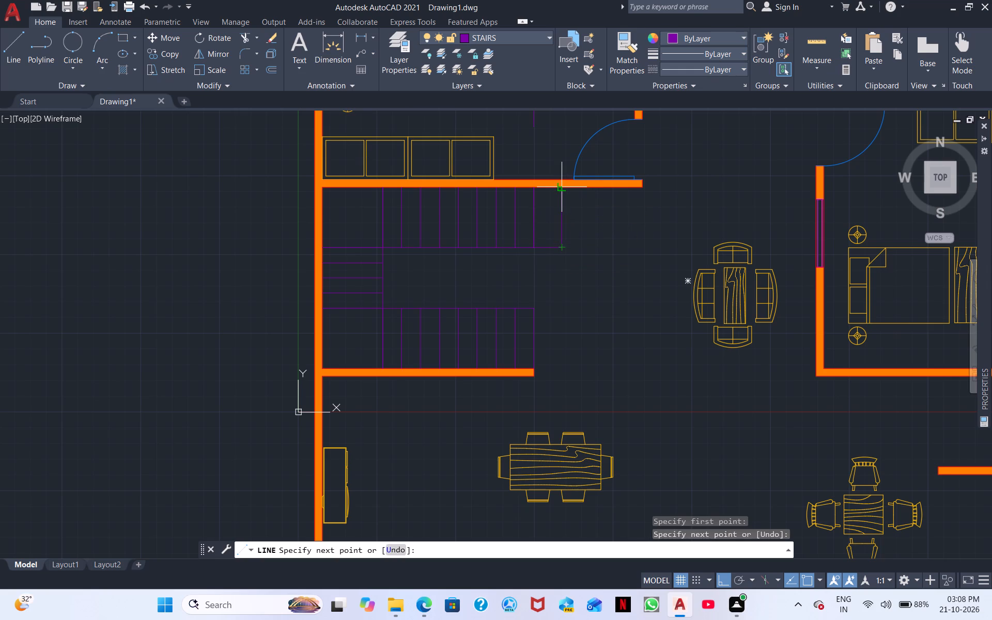
left_click(586, 250)
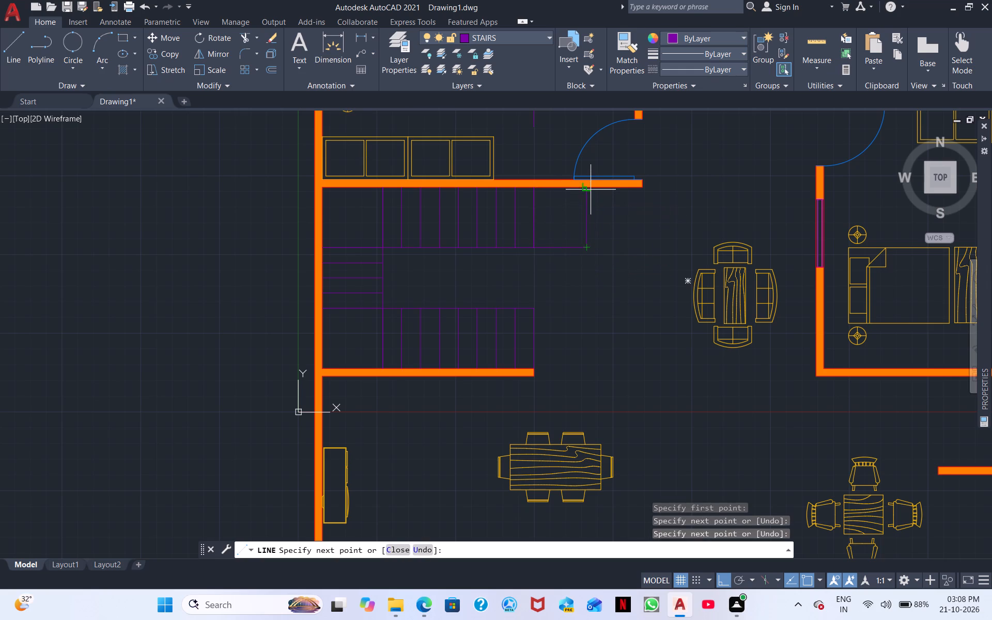
left_click(591, 189)
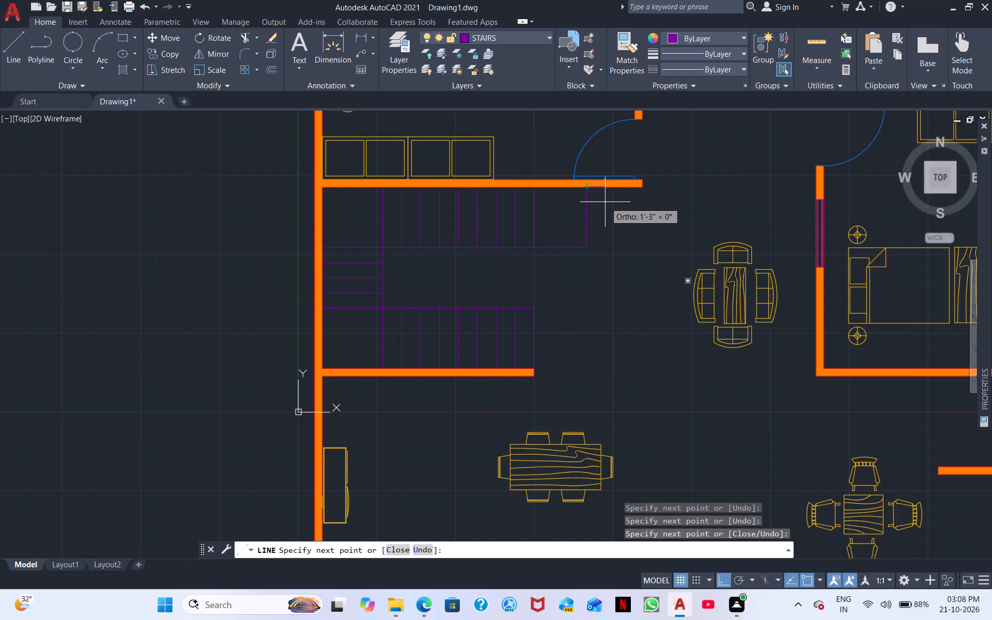
key("Escape")
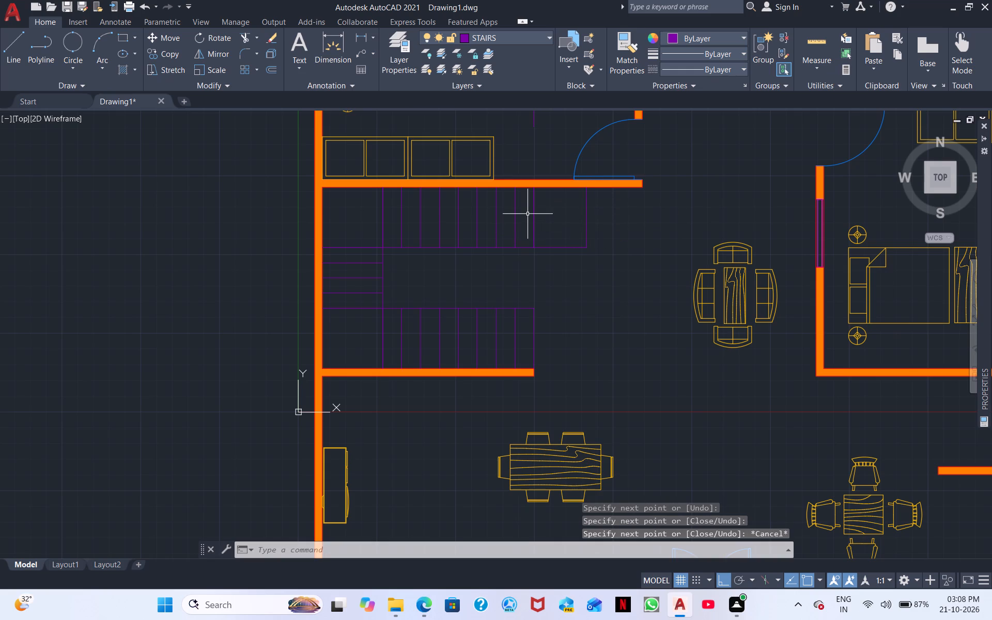
Copy the upper flight's former end tread as a fitted array of 3 items ending at the new vertical end line.
left_click(534, 212)
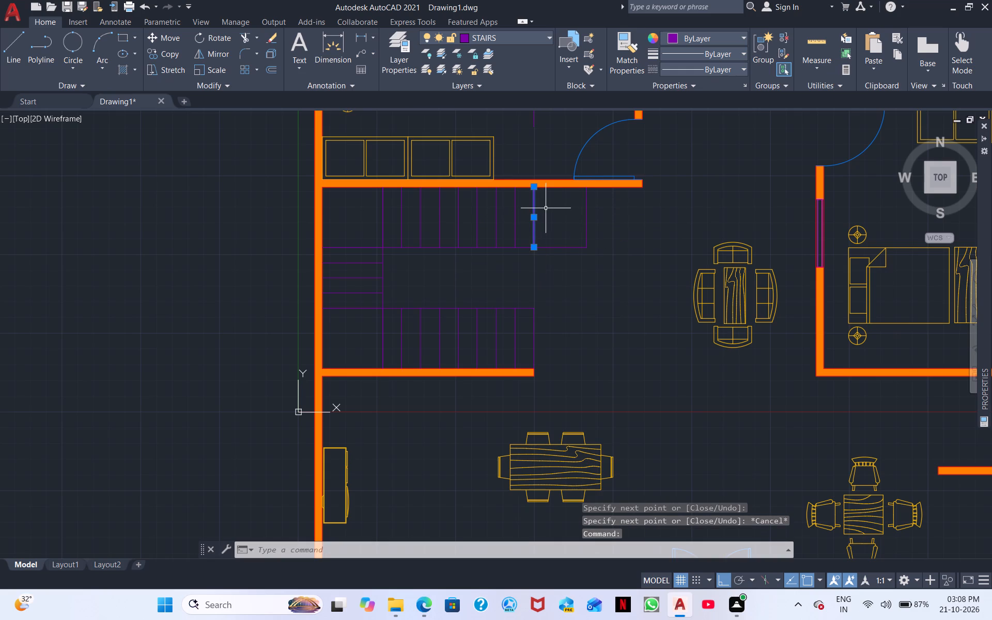
right_click(555, 235)
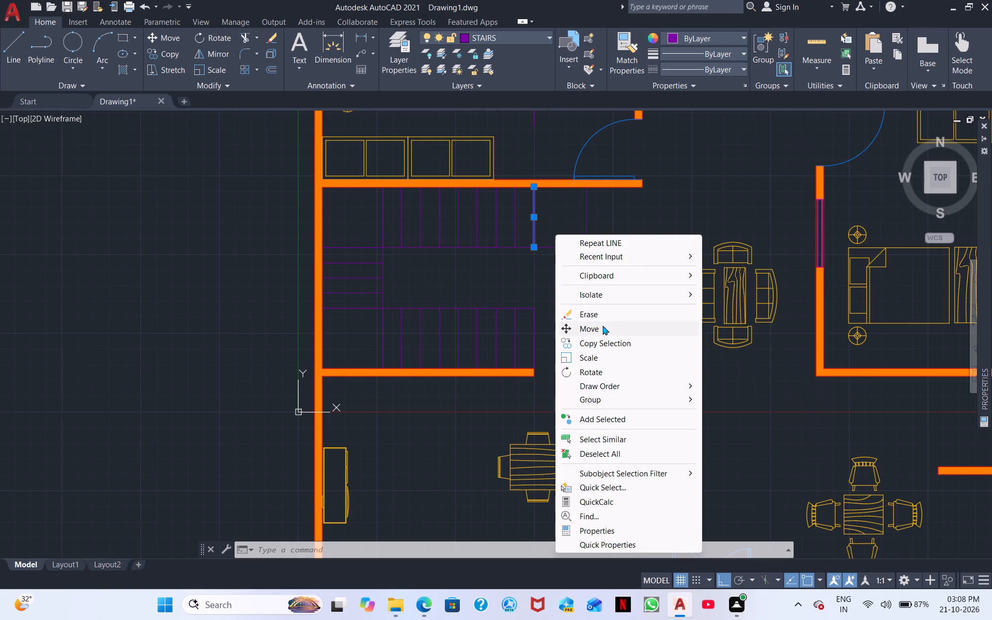
left_click(603, 340)
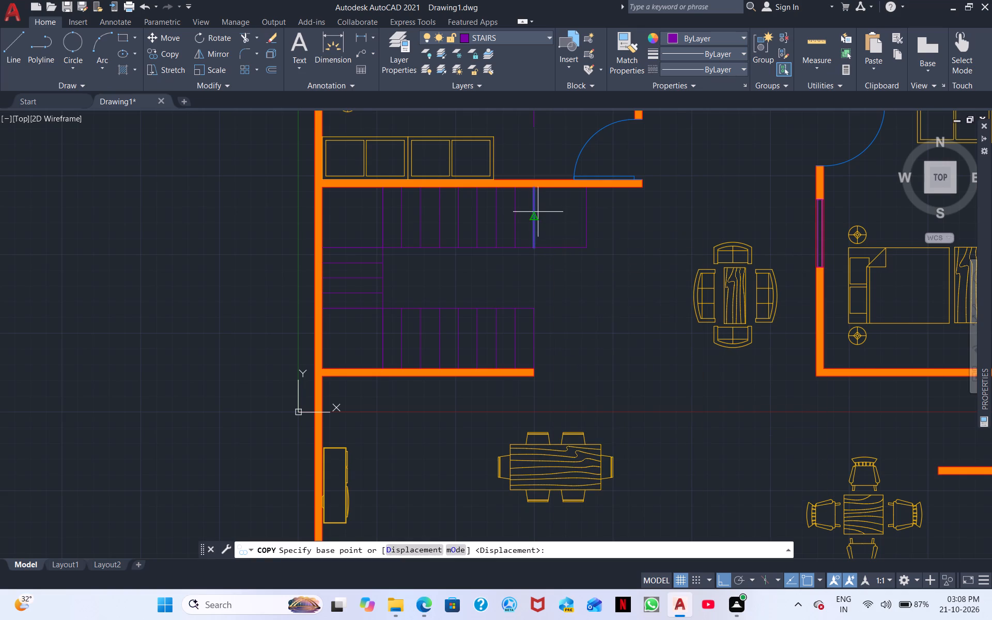
left_click(536, 215)
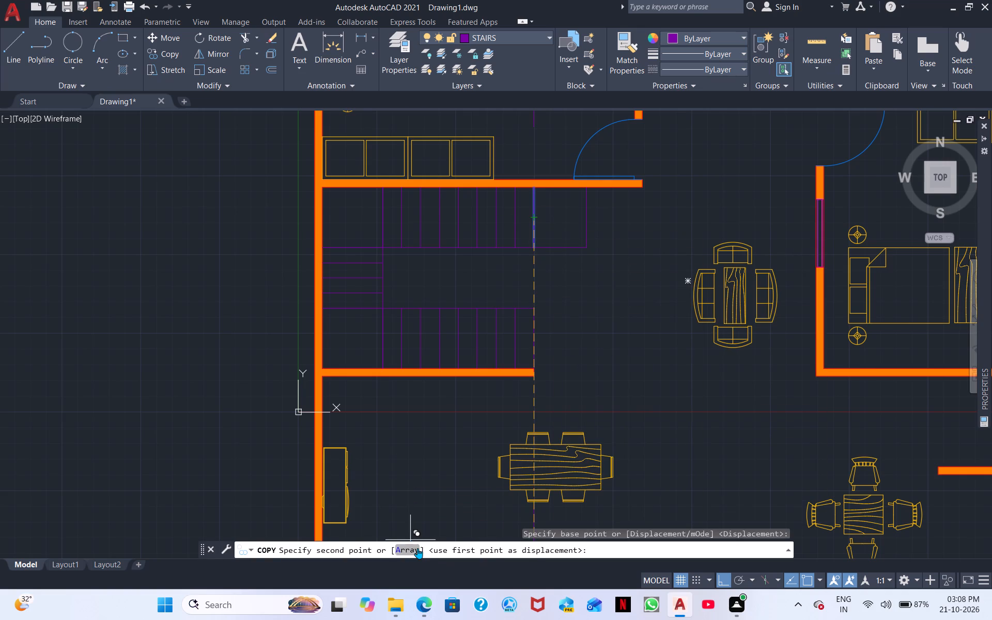
left_click(417, 548)
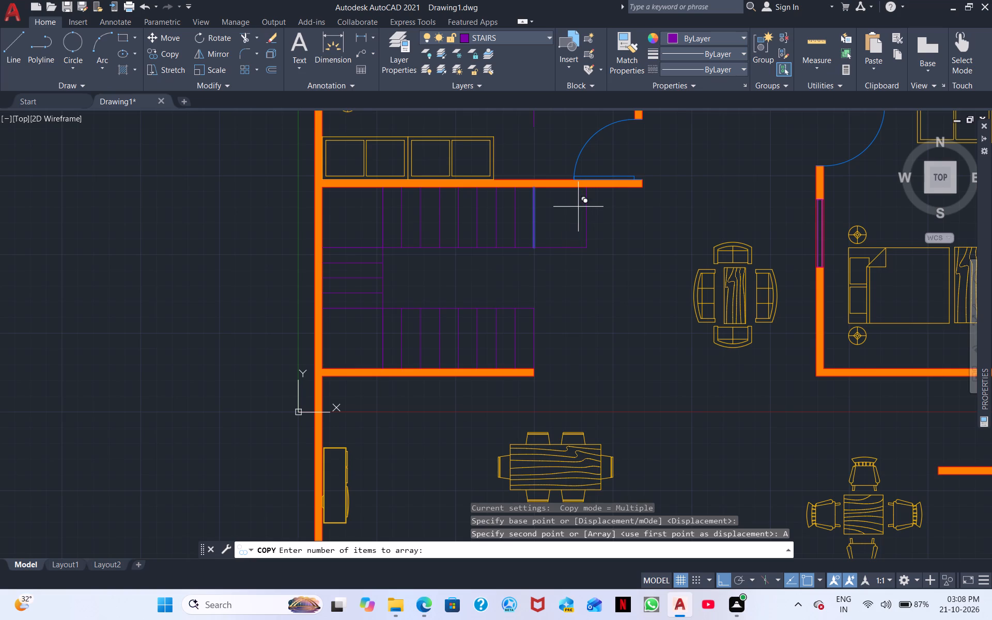
key("3")
key("Return")
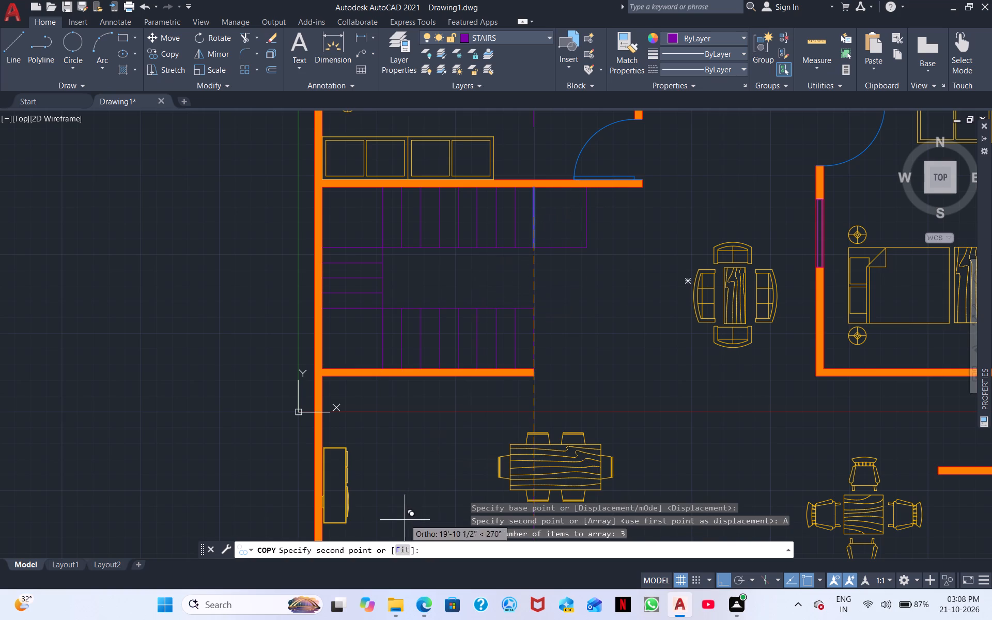
left_click(398, 552)
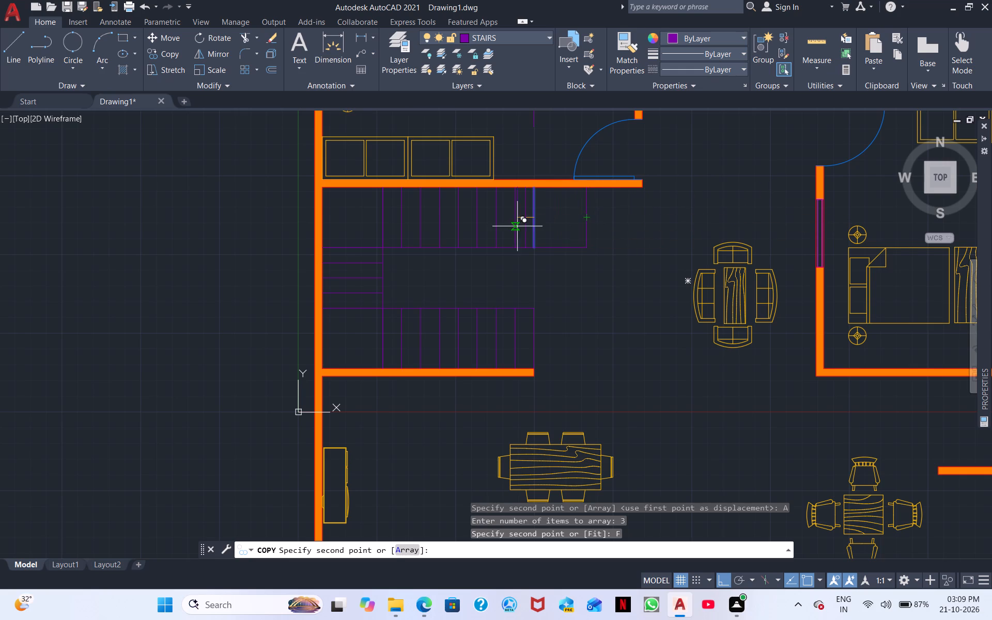
left_click(586, 217)
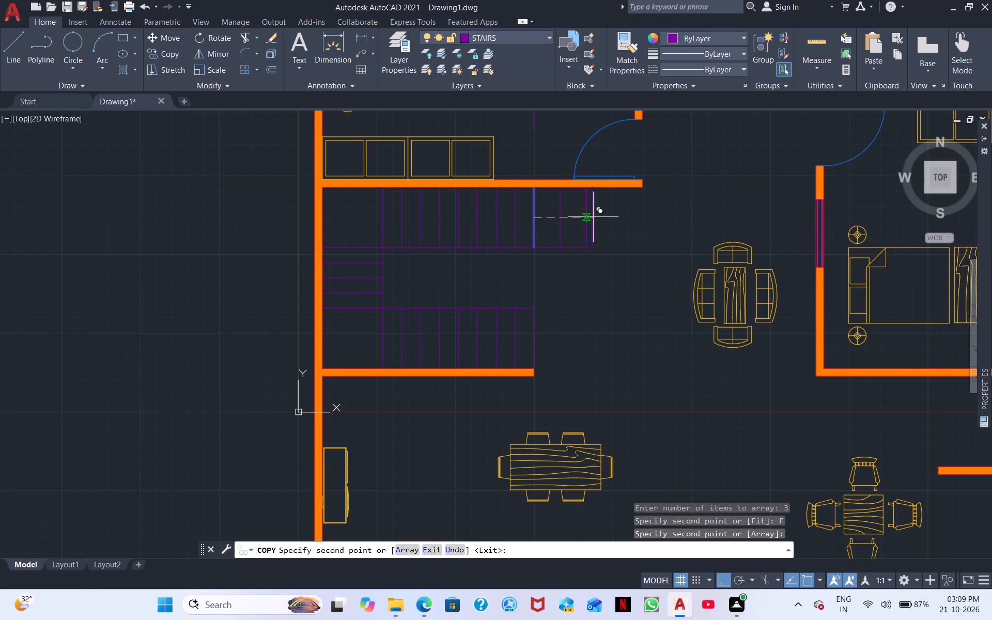
key("Escape")
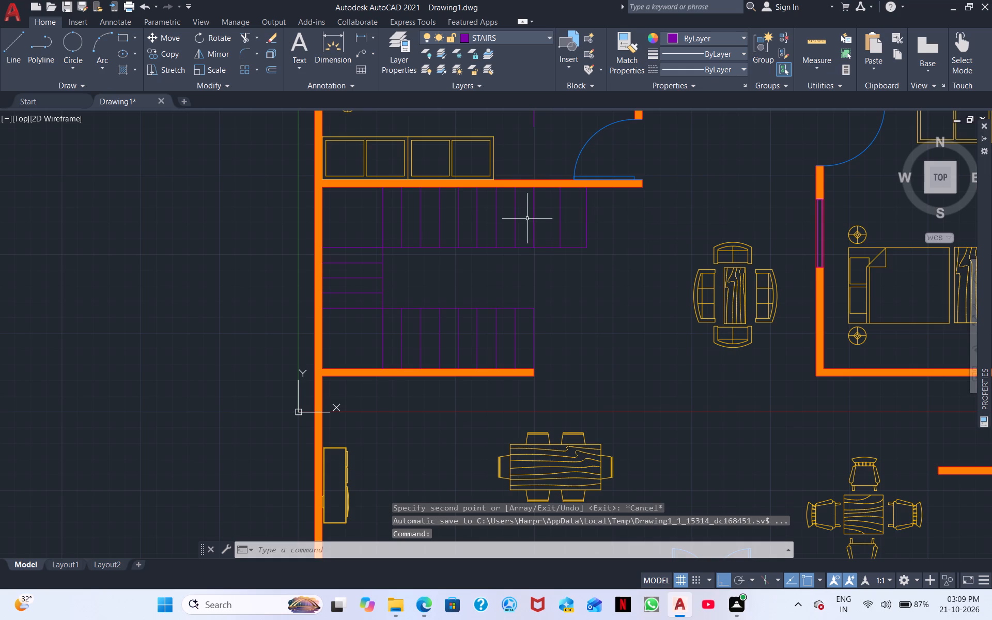
On the GATE layer, draw a U-shaped walking line from the upper flight's newest tread midpoint, around the landing, ending about 11'-5 1/2" along the lower flight.
scroll(431, 220, "up", 2)
scroll(576, 242, "down", 1)
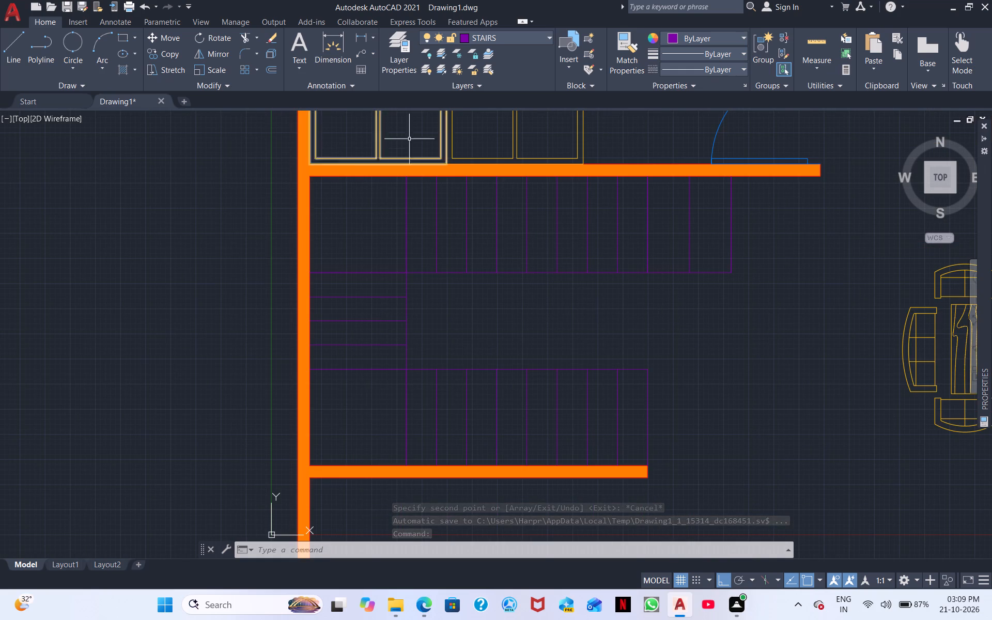
left_click(508, 41)
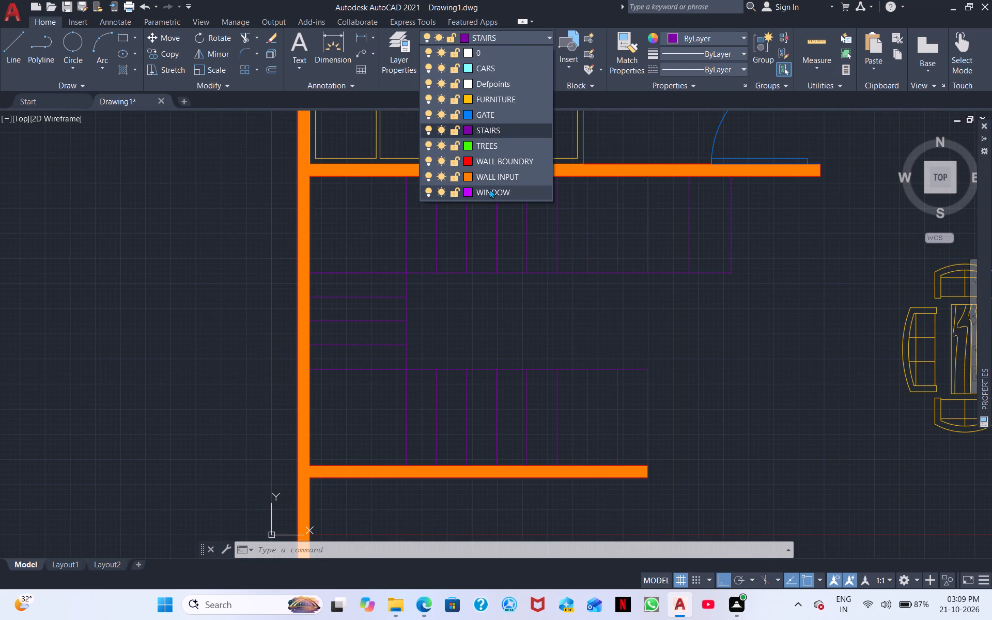
left_click(489, 121)
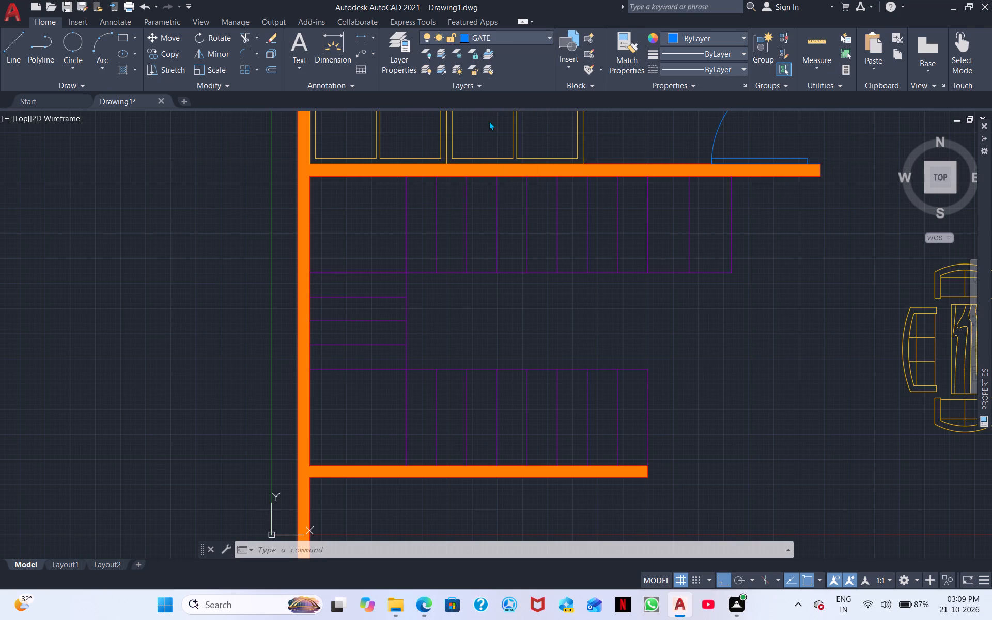
left_click(6, 50)
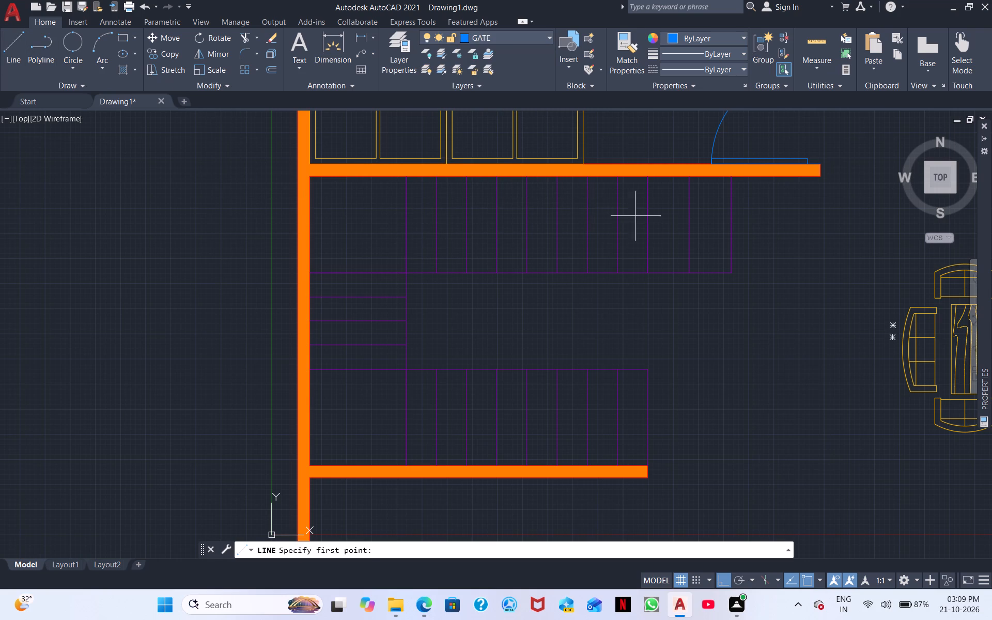
left_click(686, 223)
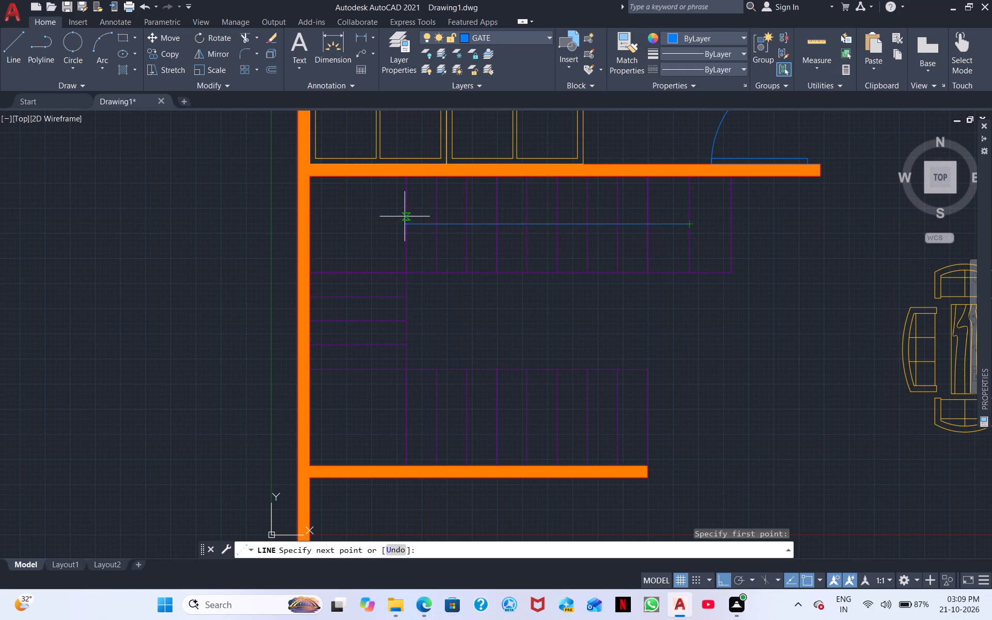
left_click(359, 224)
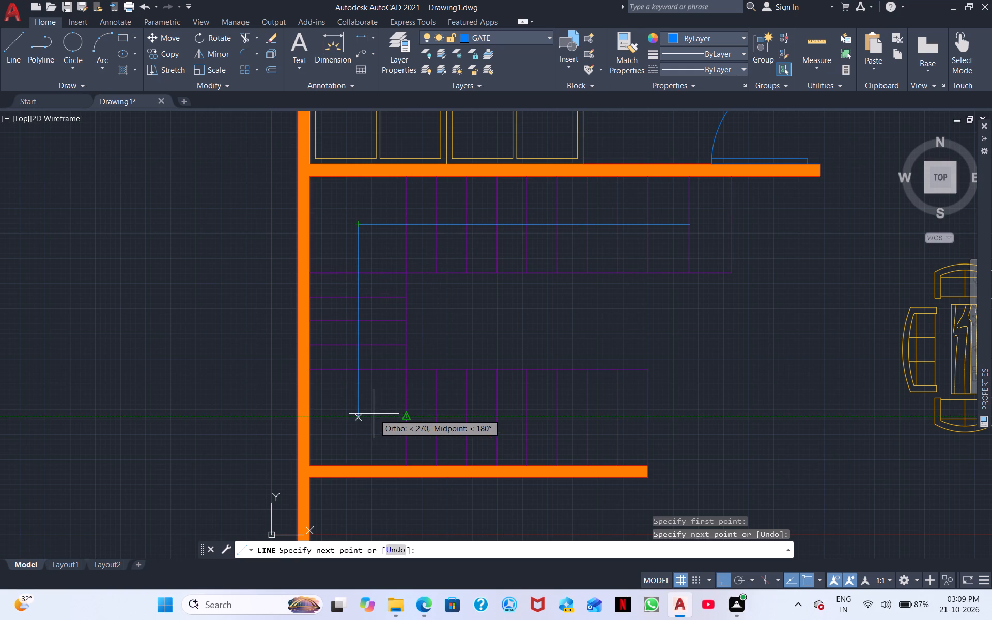
left_click(361, 418)
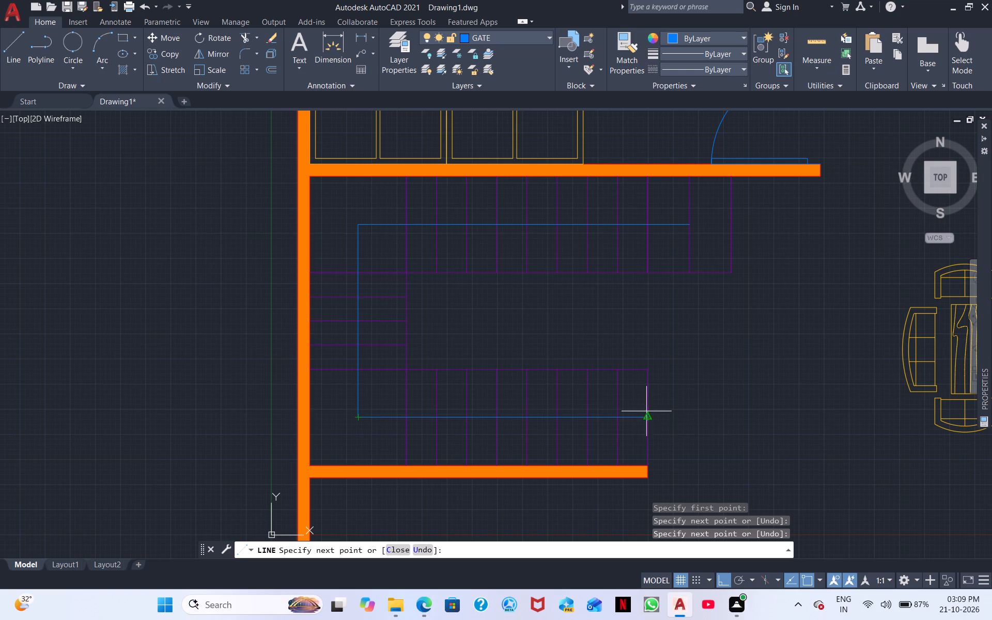
scroll(636, 408, "up", 3)
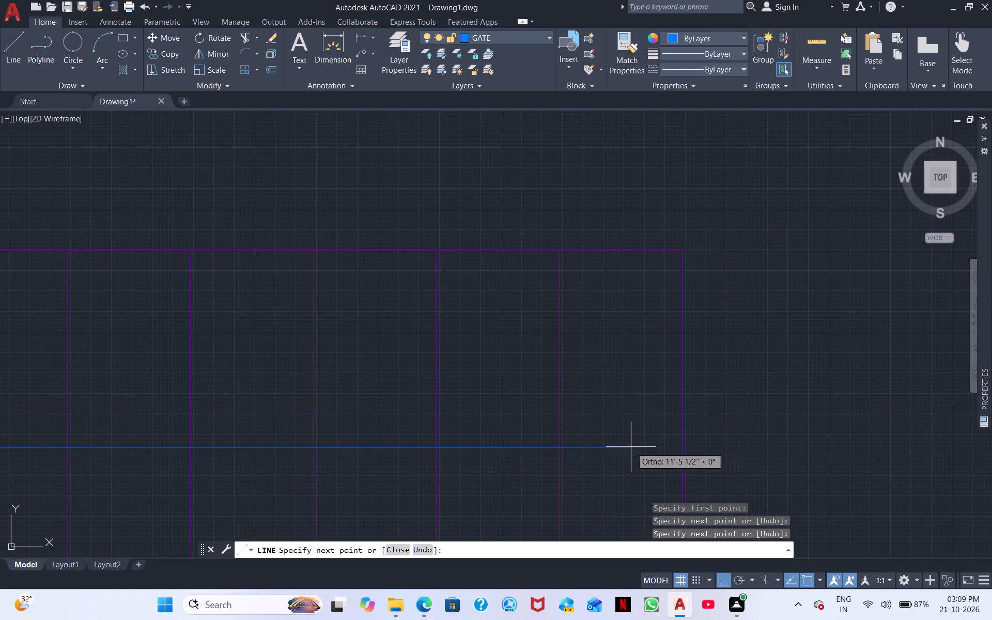
left_click(630, 443)
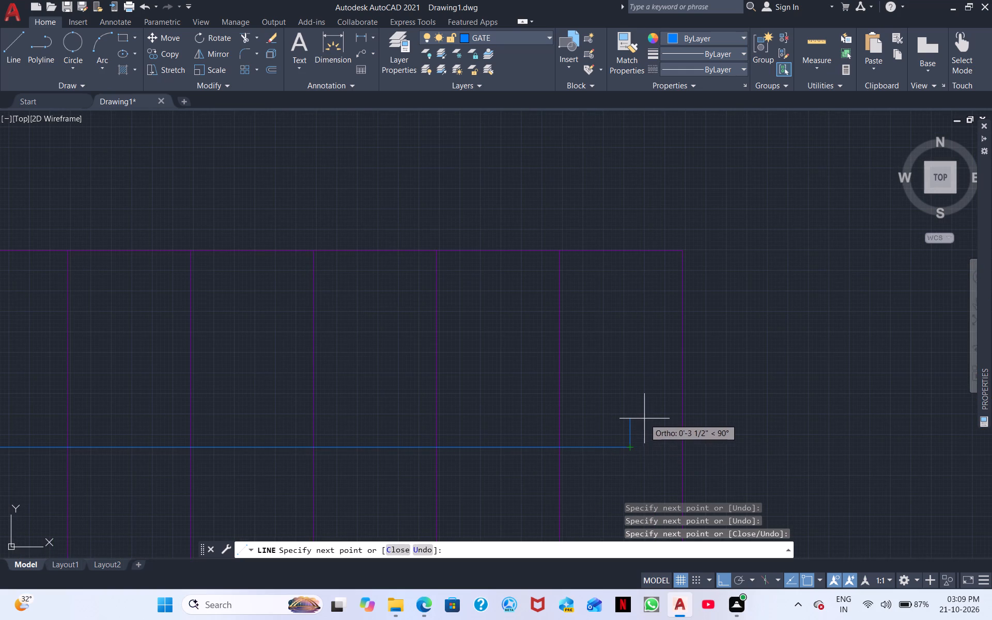
key("Escape")
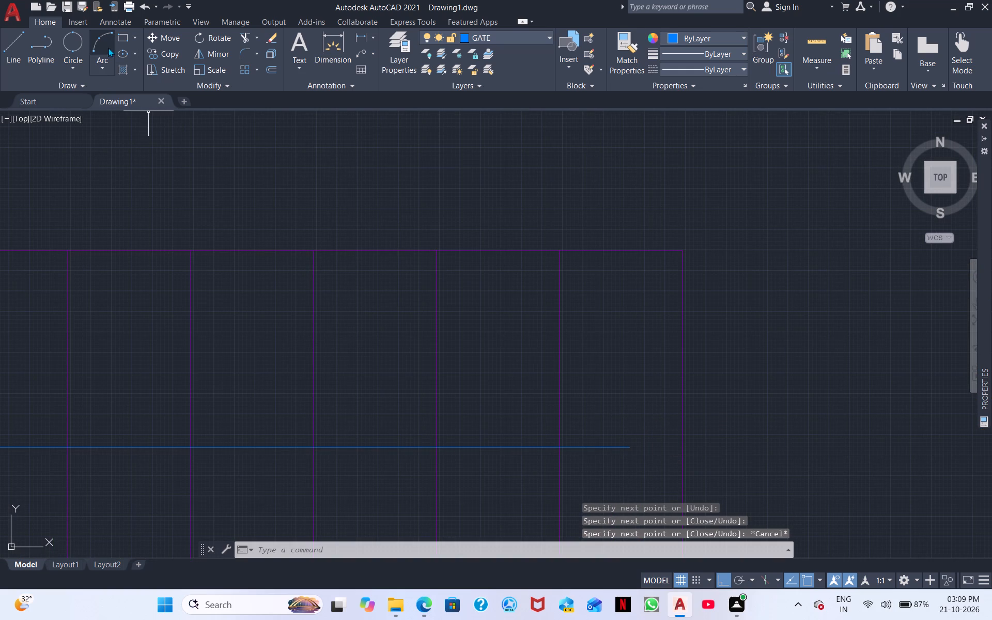
Draw a small center-radius circle centred on the walking line's end in the lower flight.
left_click(83, 45)
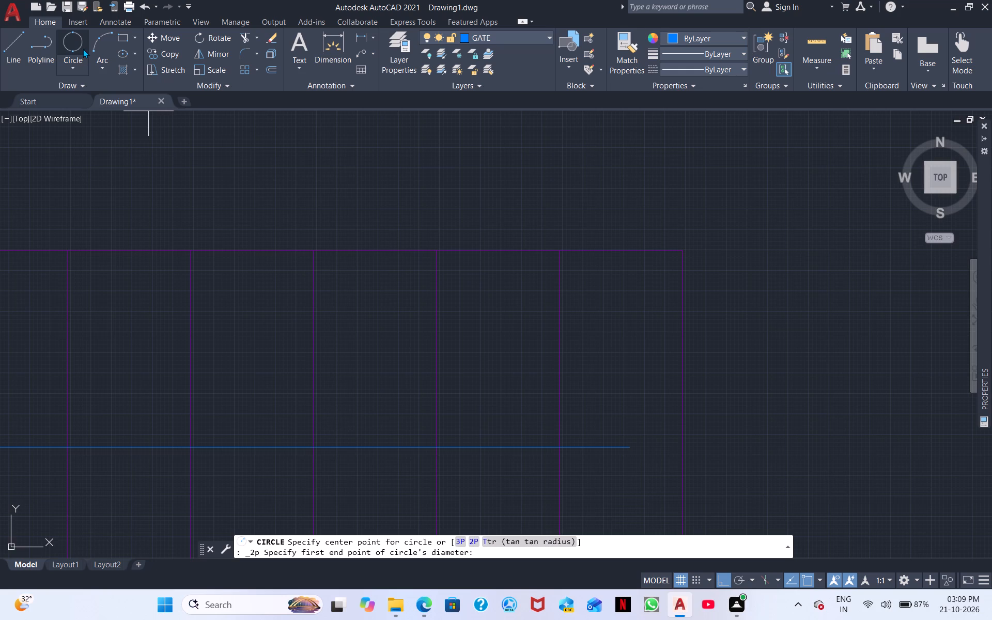
left_click(76, 58)
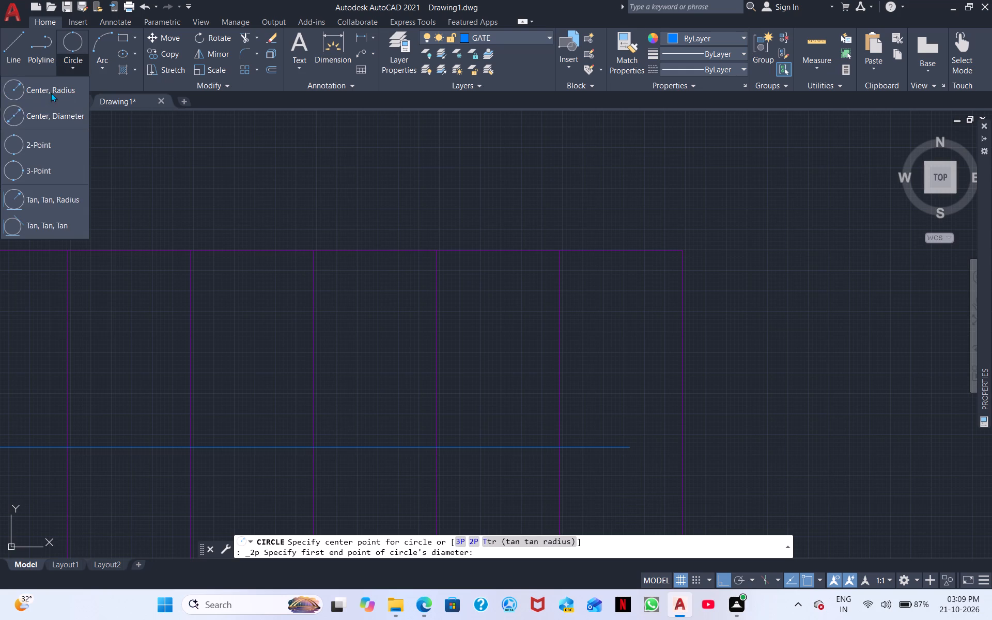
left_click(53, 90)
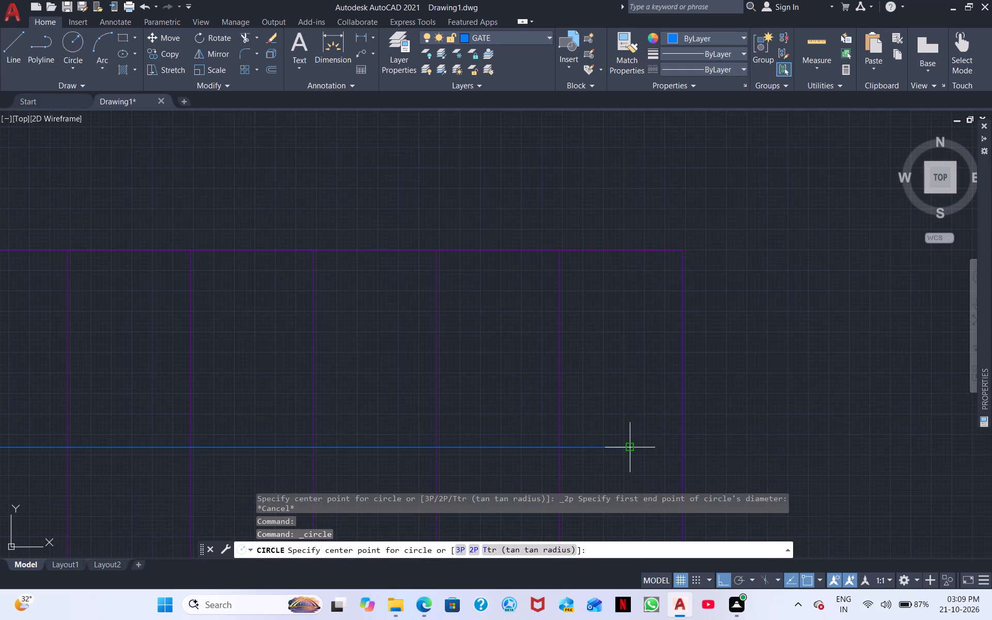
left_click(630, 446)
left_click(643, 471)
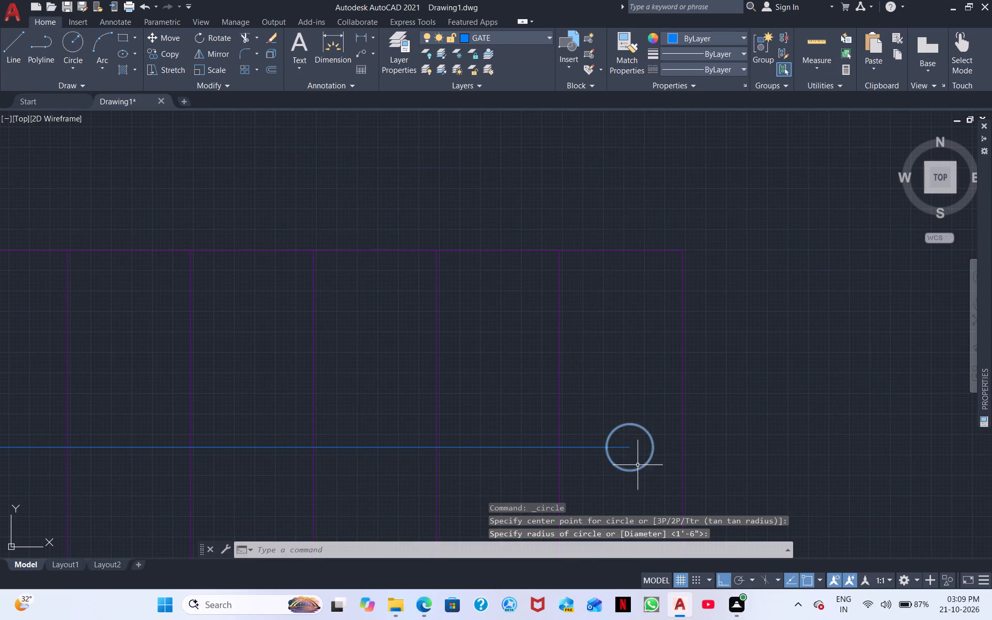
Trim the part of the walking line that lies inside the small circle.
left_click(241, 36)
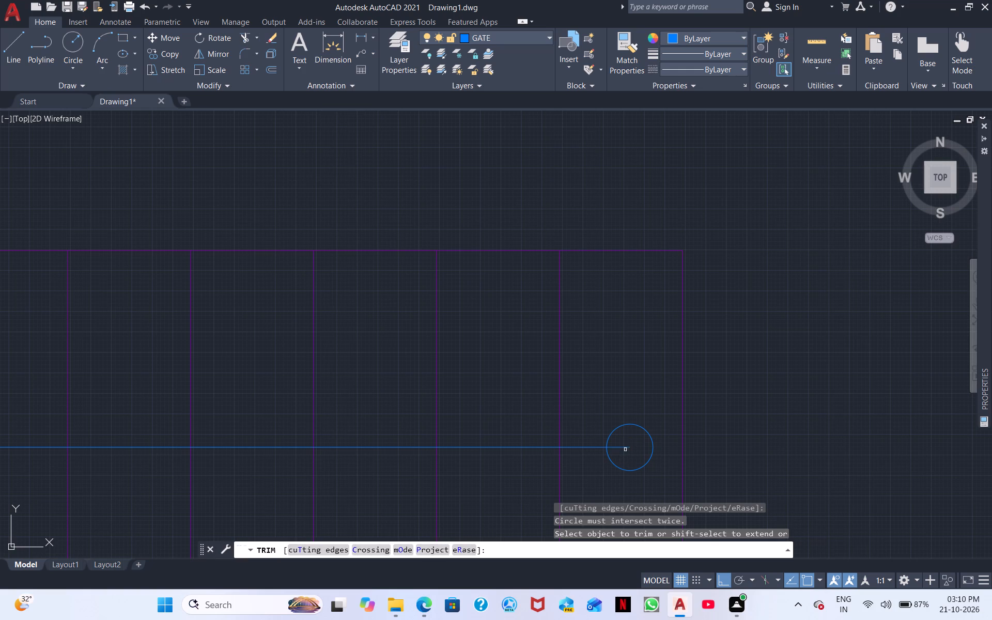
left_click(625, 450)
left_click(628, 443)
scroll(630, 444, "down", 1)
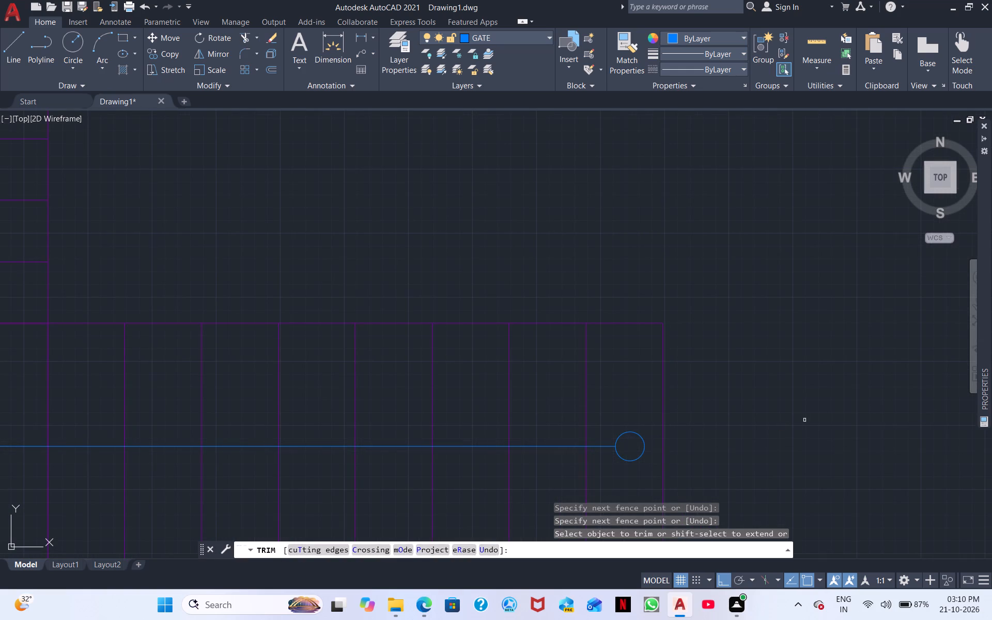
right_click(804, 420)
left_click(851, 241)
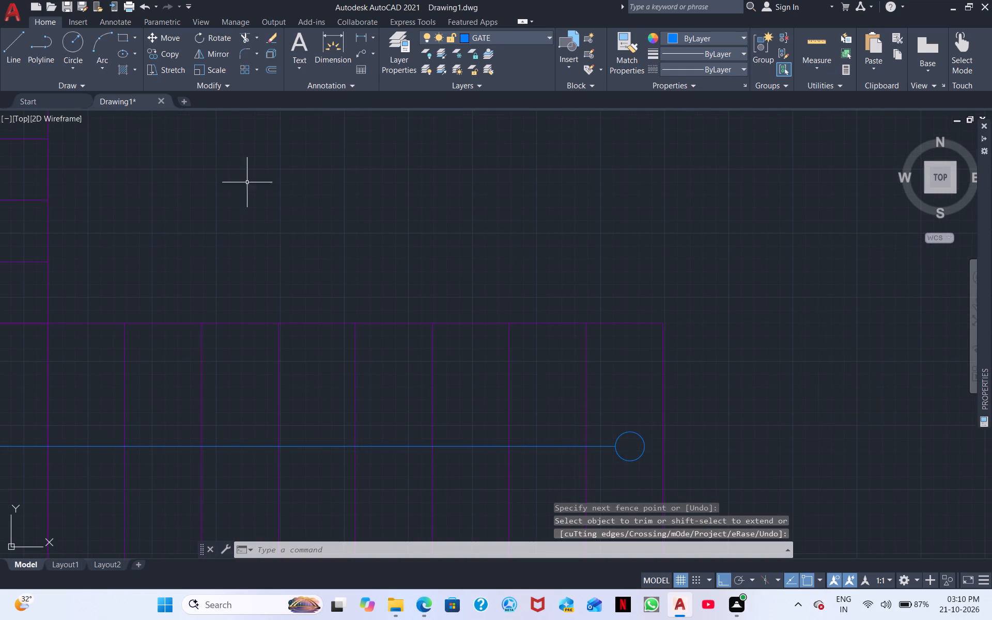
Draw half an arrowhead at the walking line's upper-flight end: a short perpendicular line up from it and a sloping line to its endpoint.
left_click(12, 42)
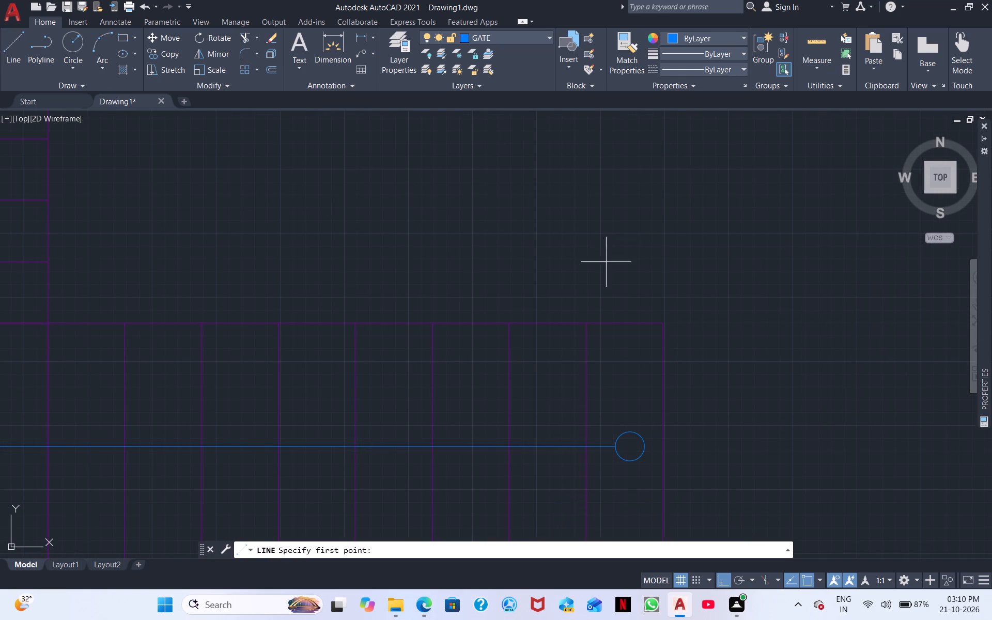
middle_click_drag(599, 315, 603, 581)
middle_click_drag(700, 352, 624, 497)
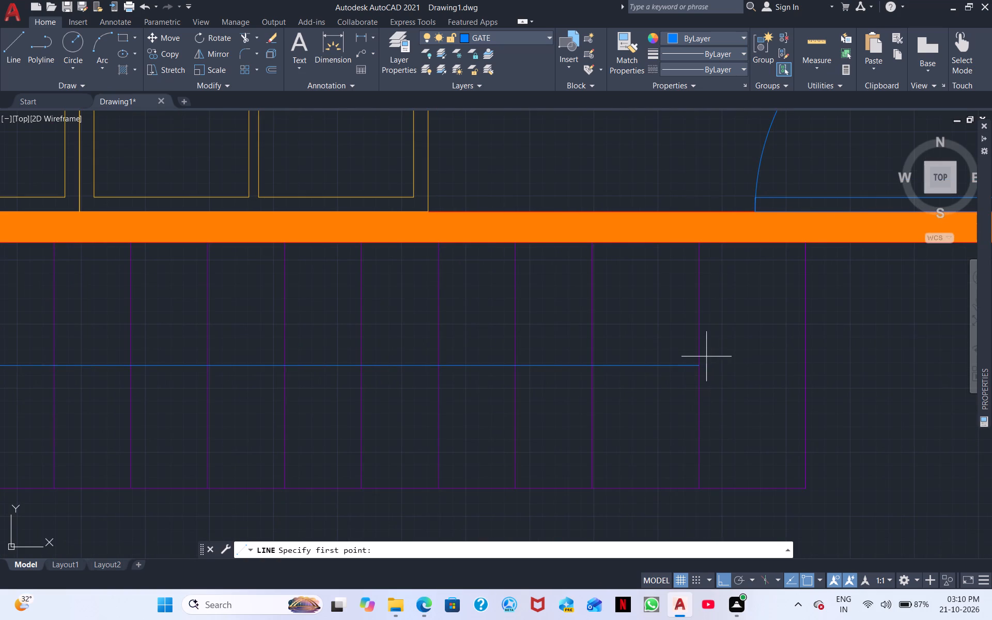
left_click(646, 365)
left_click(647, 338)
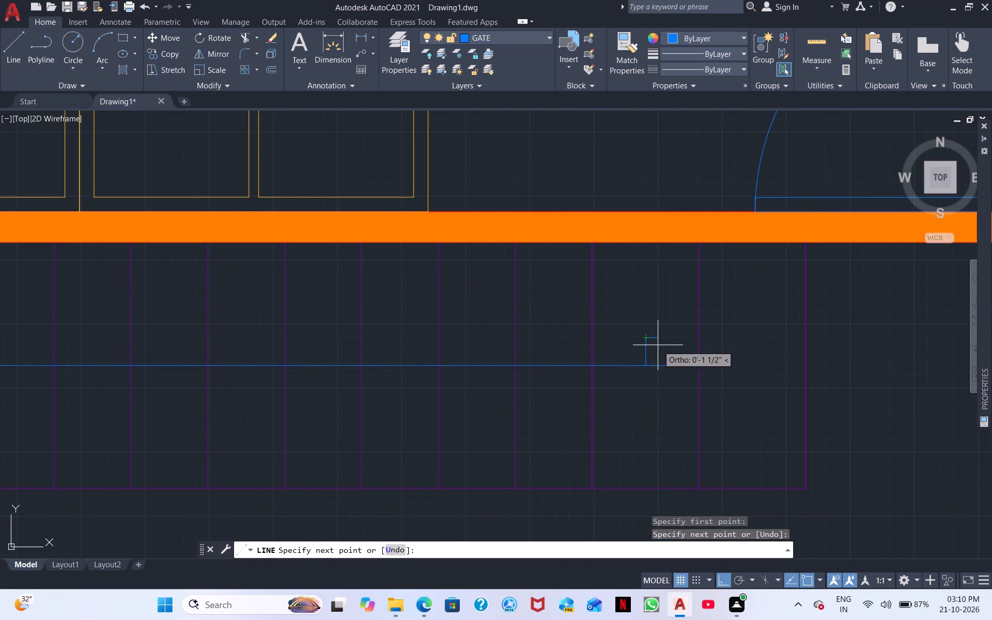
left_click(700, 368)
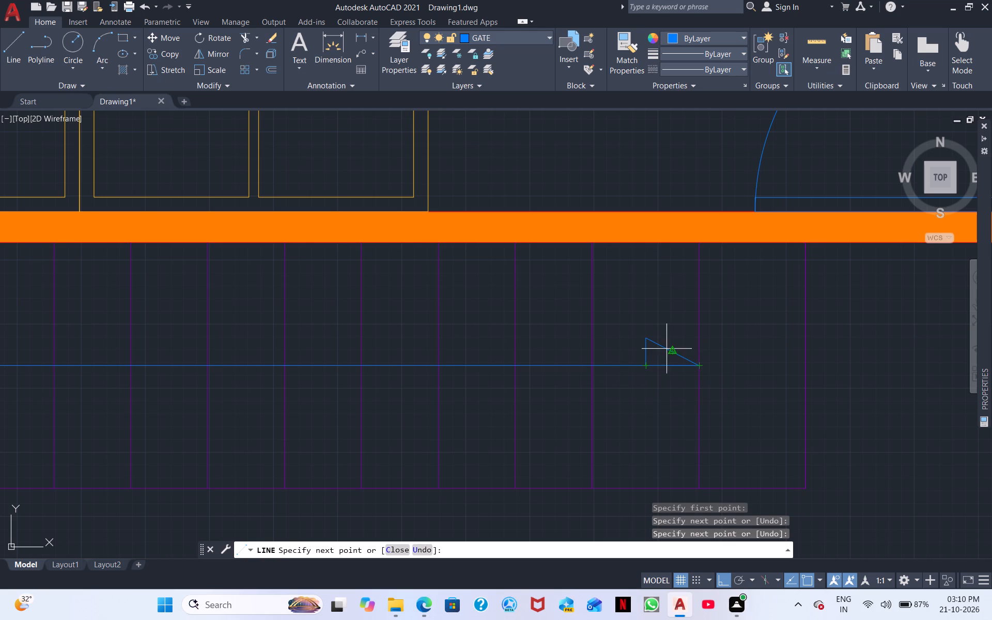
key("Escape")
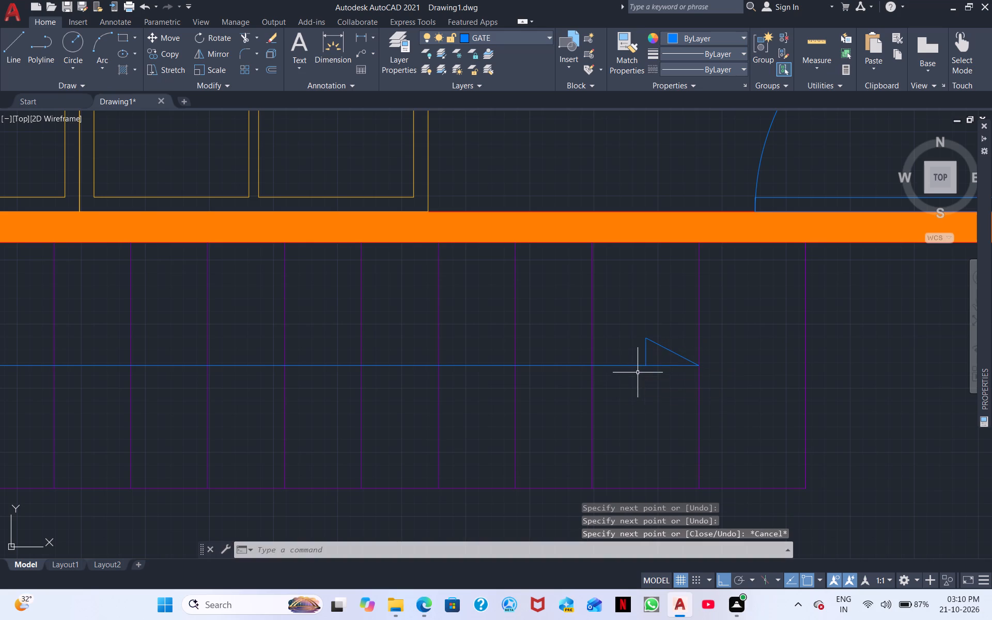
Mirror the two half-arrowhead lines about the walking line, keeping the source objects, to complete the triangular arrowhead.
left_click(675, 355)
left_click(647, 349)
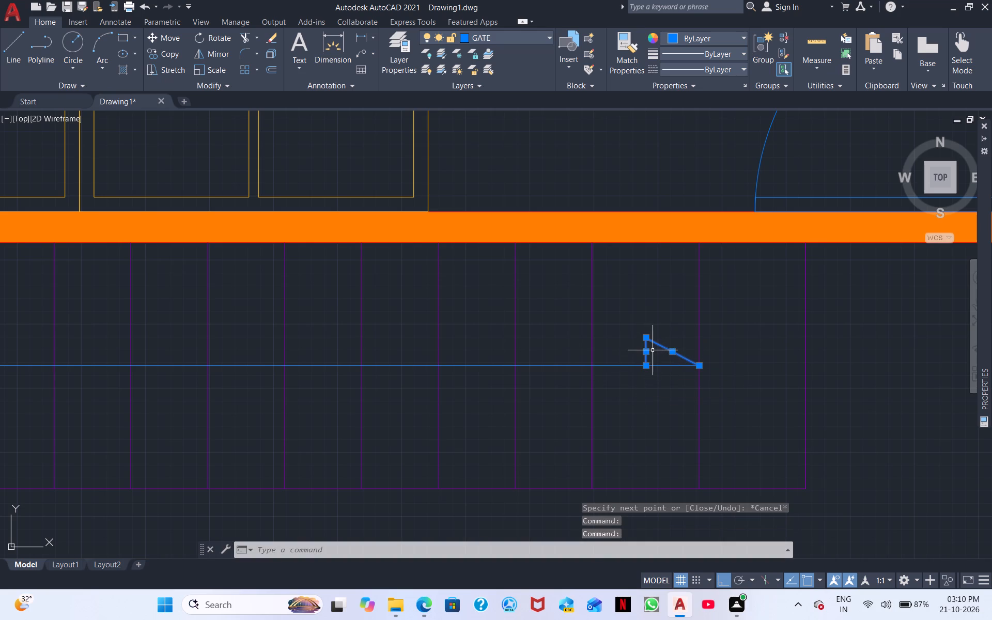
right_click(653, 350)
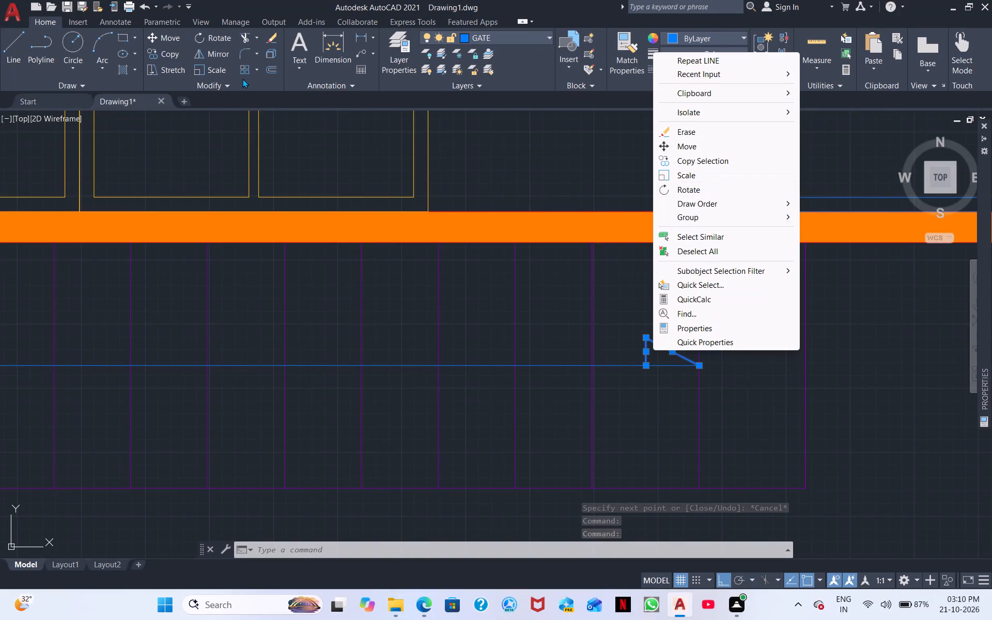
left_click(207, 51)
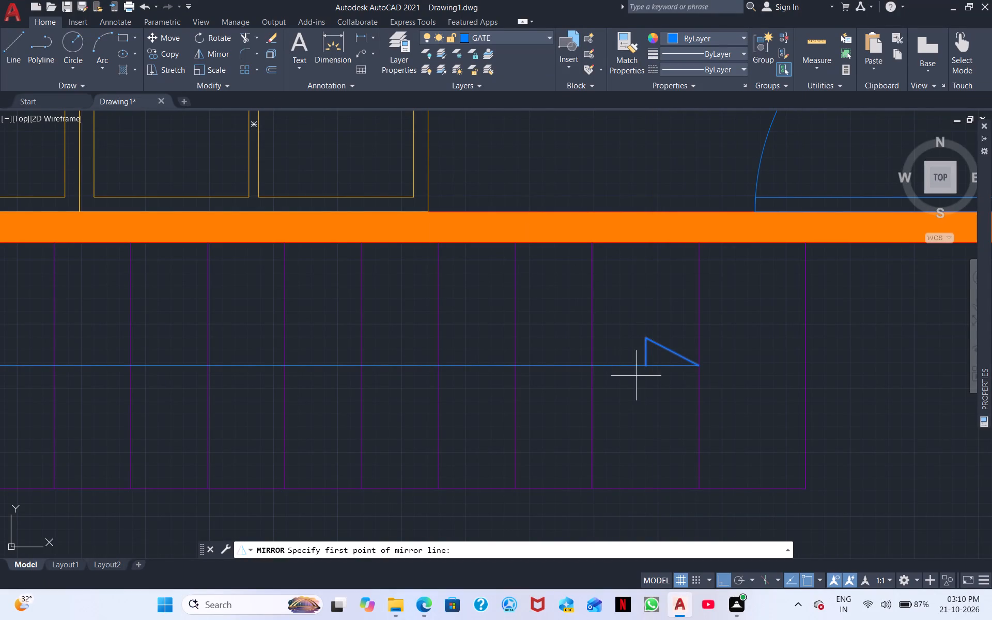
left_click(640, 369)
left_click(701, 366)
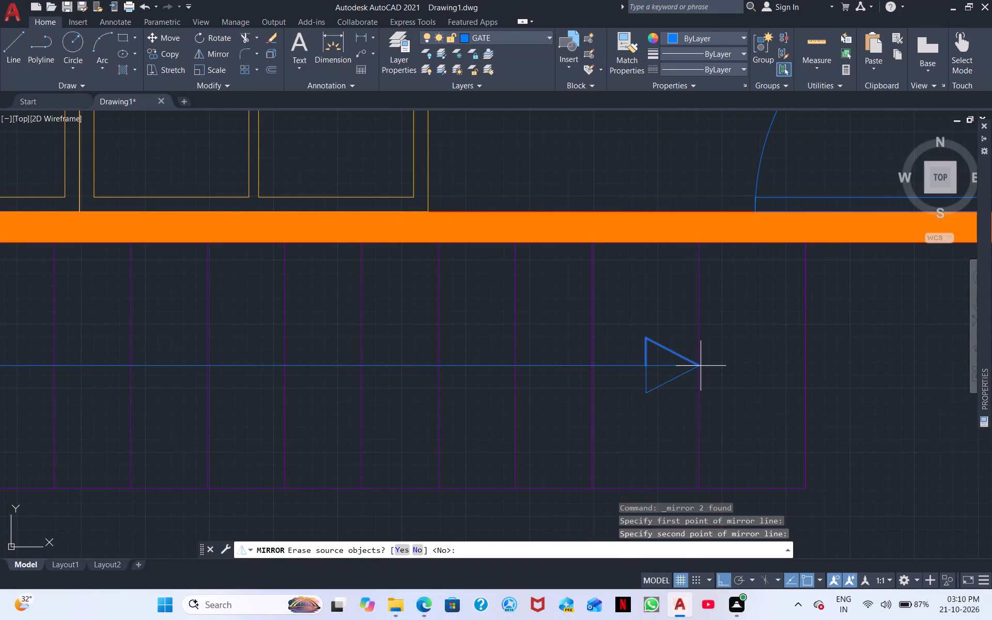
right_click(702, 367)
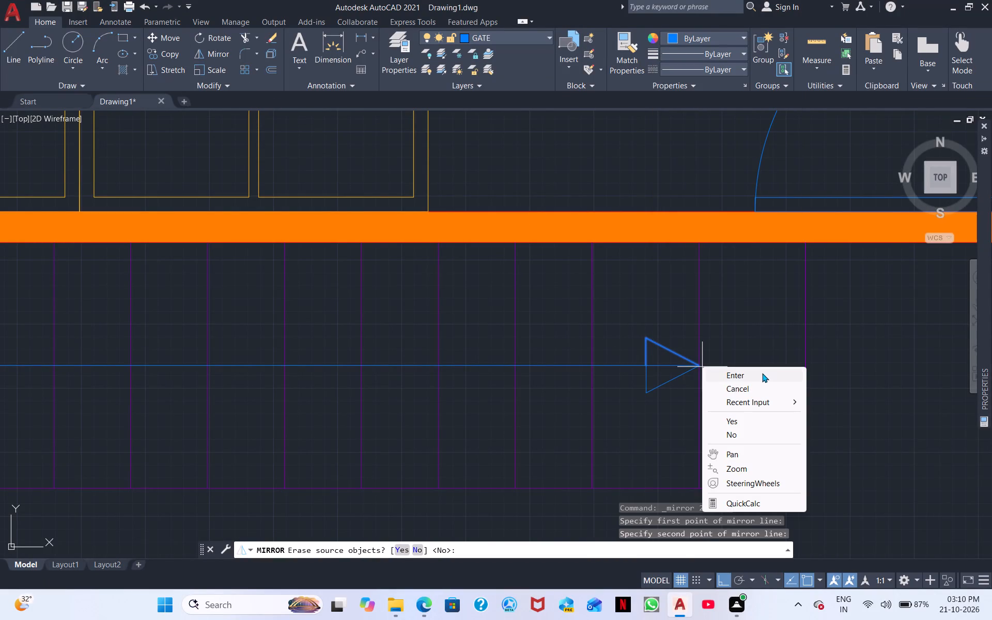
left_click(762, 373)
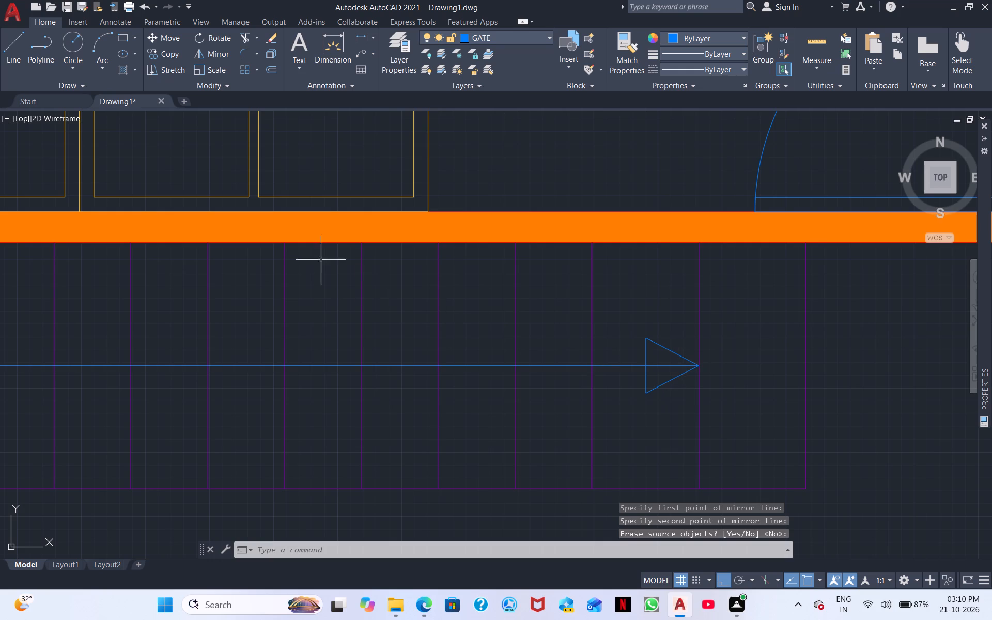
Trim the part of the walking line that lies inside the arrowhead.
left_click(240, 38)
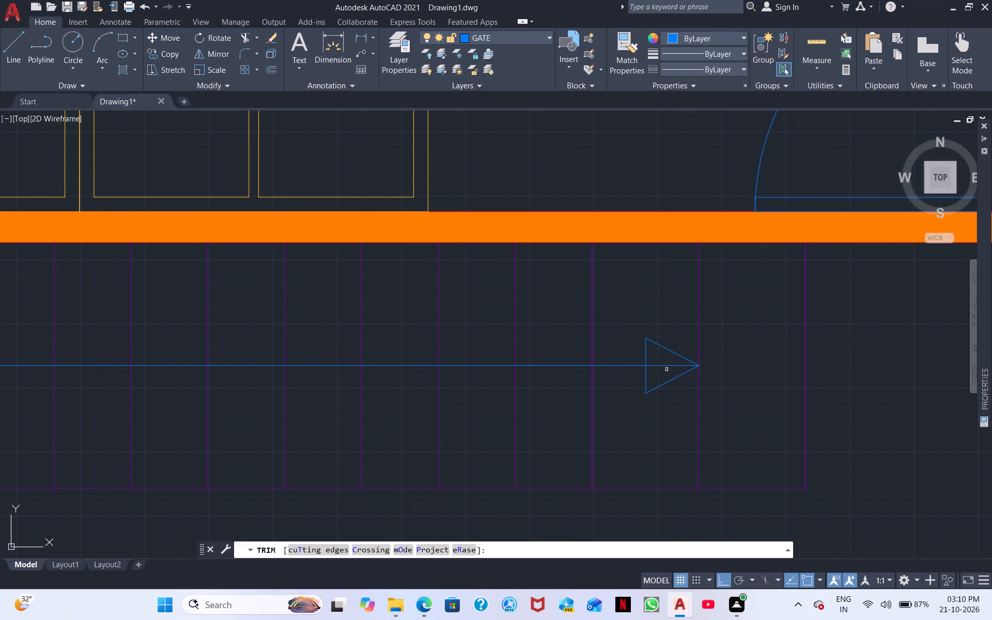
left_click(667, 365)
key("Escape")
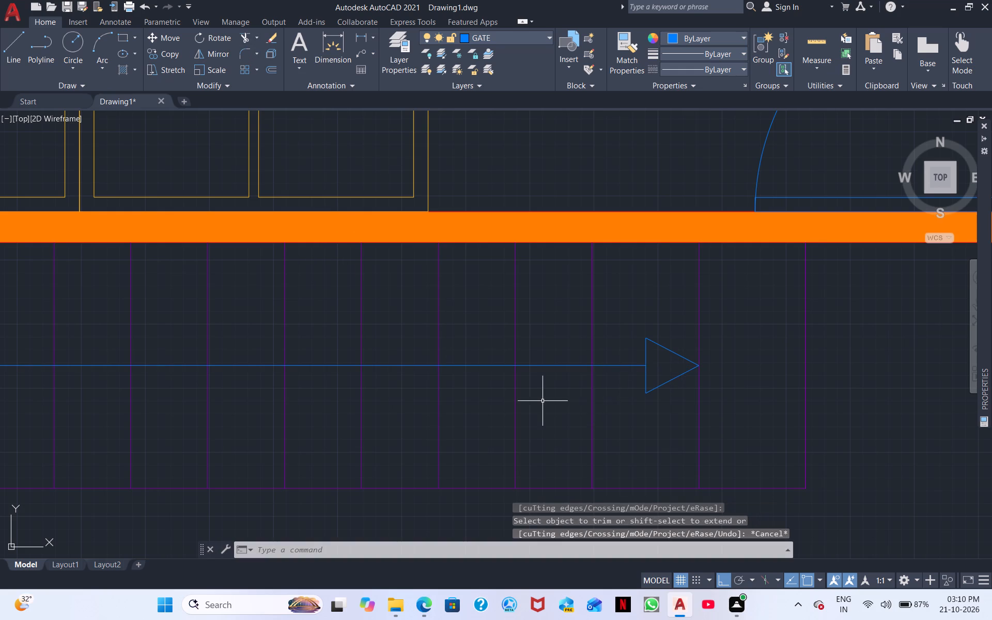
Fill the walking line's arrowhead and its small end circle with a Solid hatch.
scroll(542, 400, "down", 2)
middle_click_drag(542, 401, 540, 307)
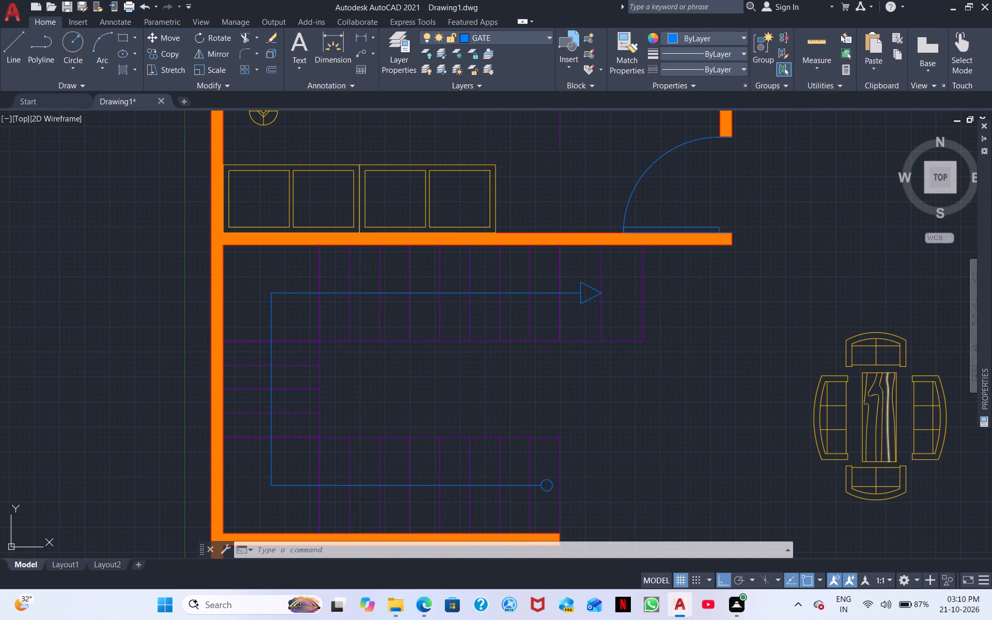
middle_click_drag(522, 377, 439, 236)
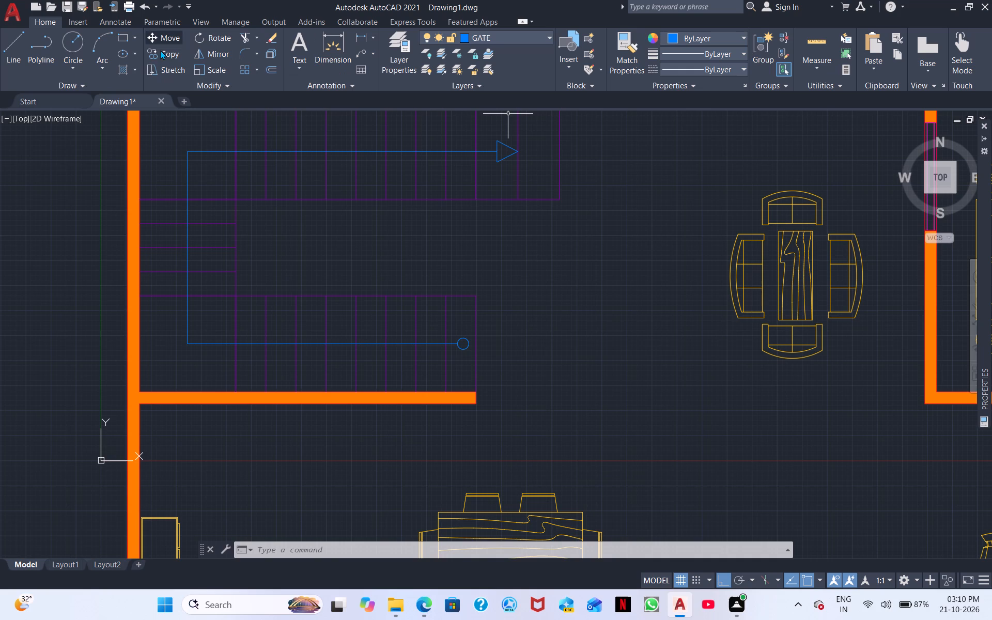
left_click(122, 73)
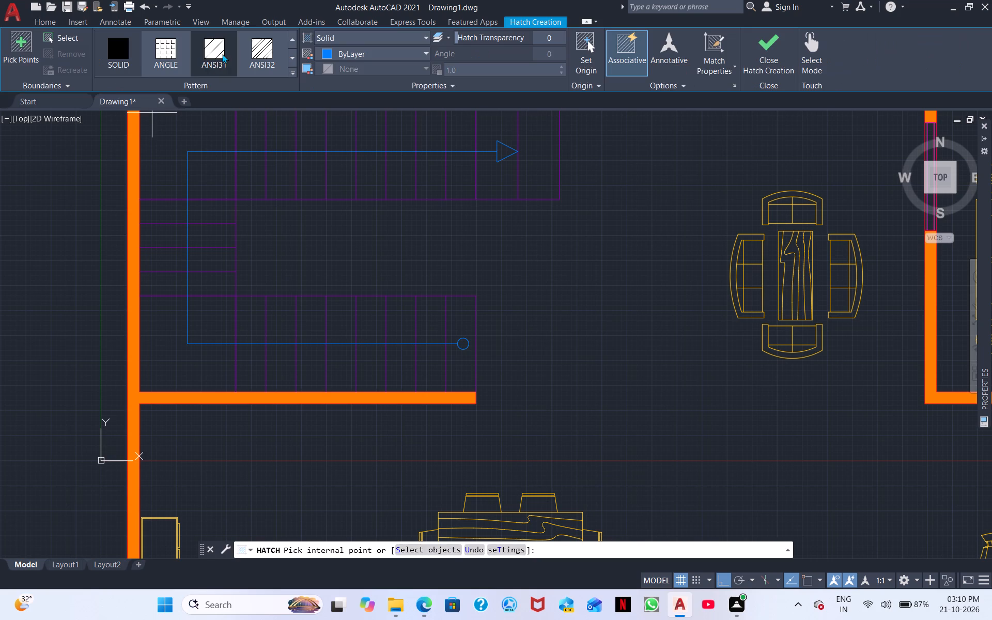
left_click(126, 70)
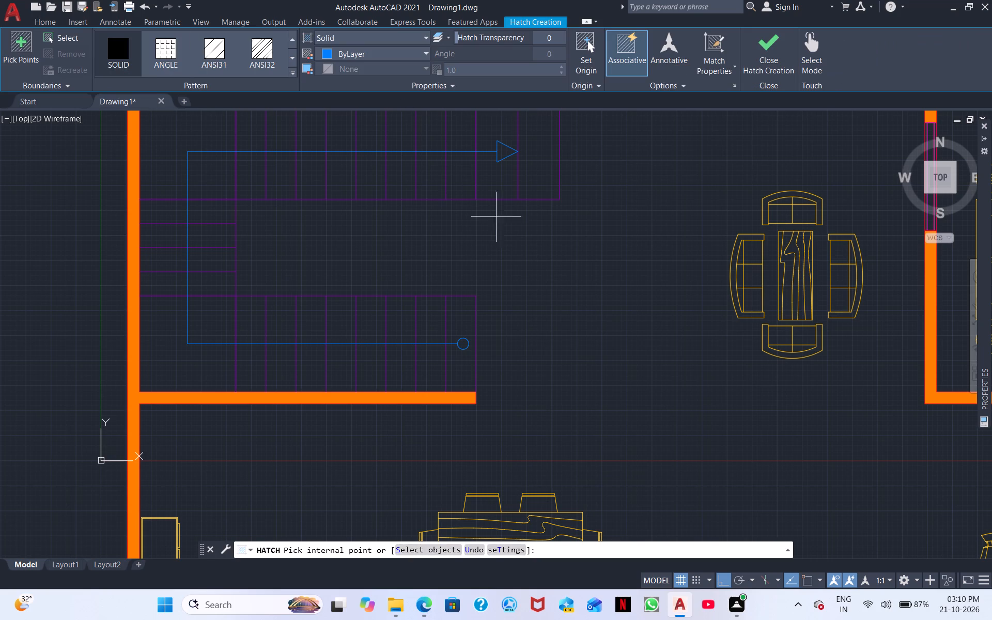
left_click(503, 153)
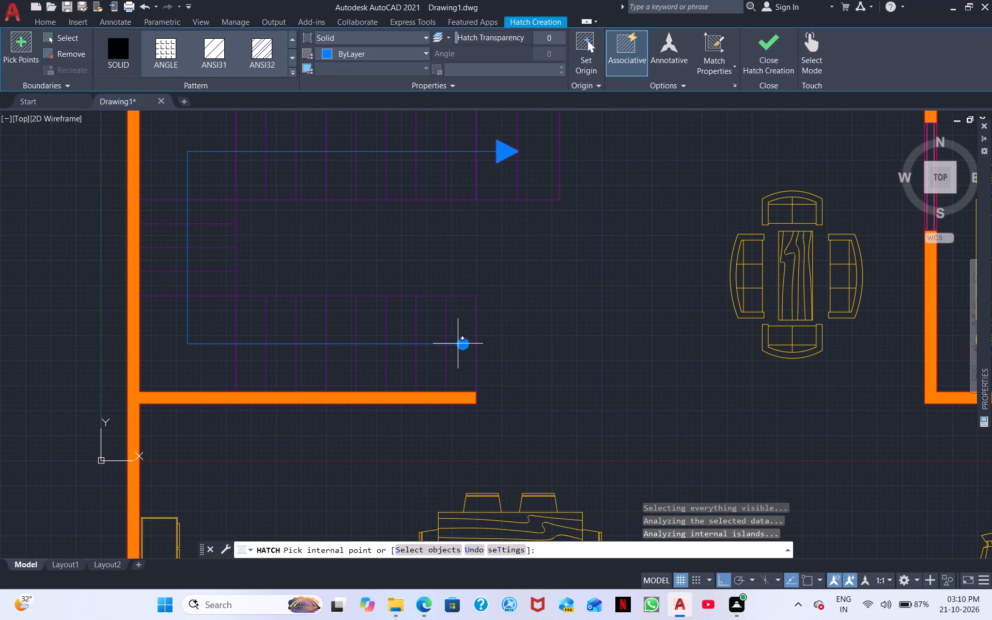
left_click(462, 346)
key("Escape")
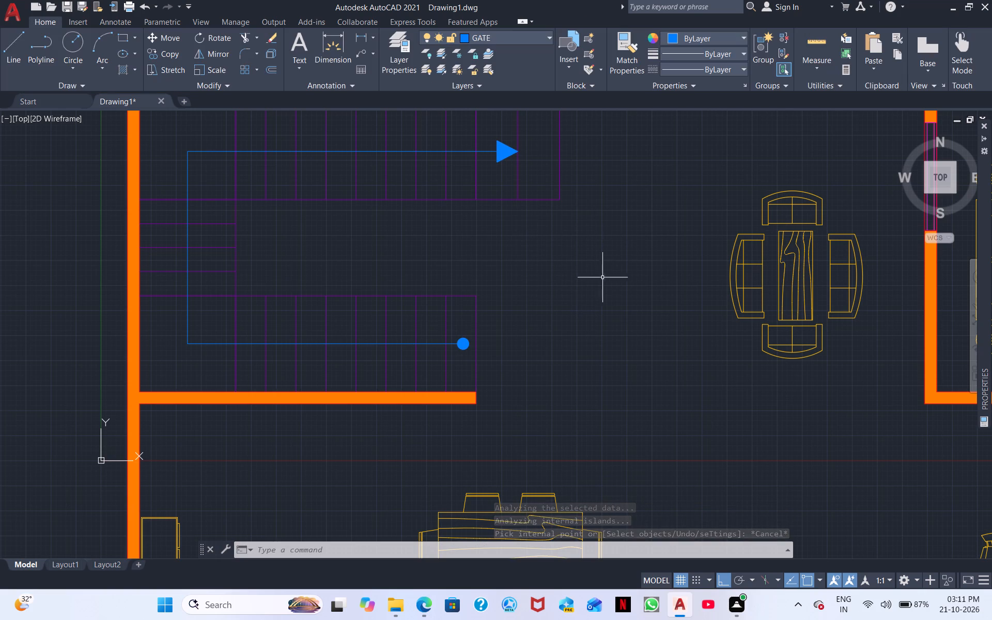
Erase the group of spare door symbols left outside the house beside the bedrooms' exterior wall.
scroll(670, 383, "down", 2)
middle_click_drag(607, 281, 400, 20)
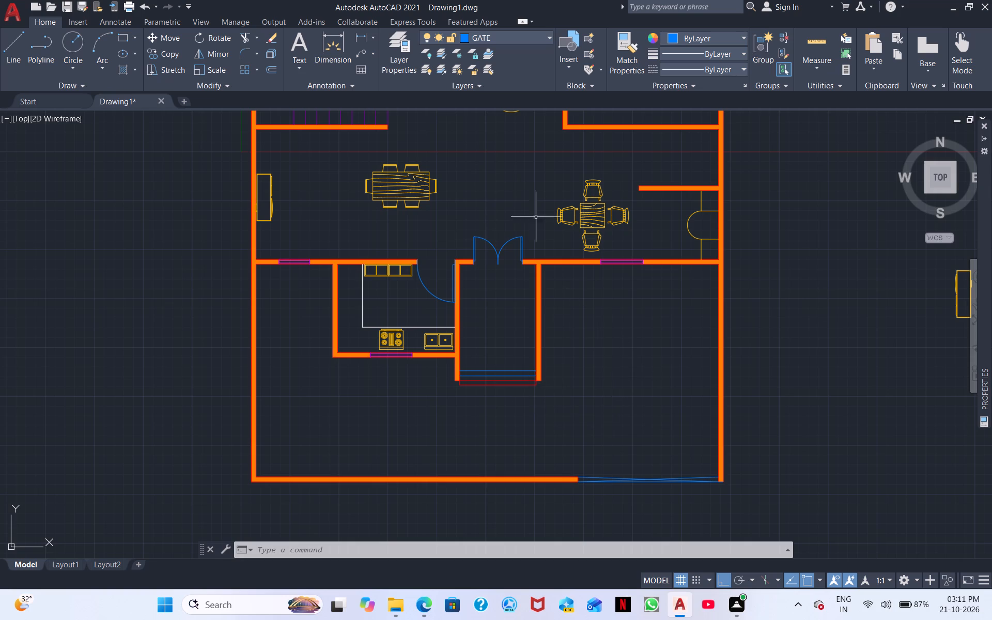
scroll(570, 379, "down", 1)
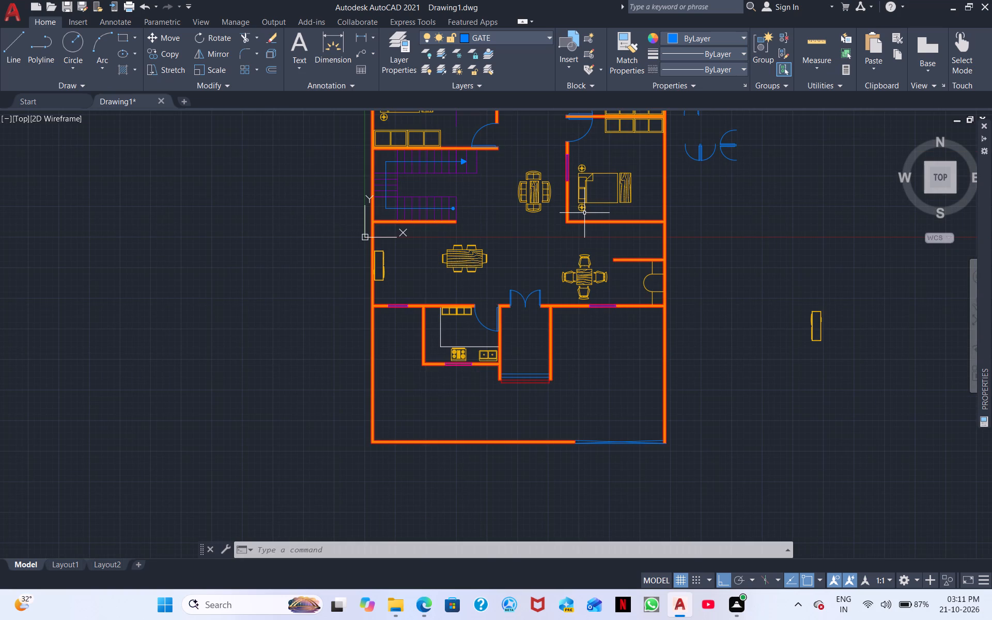
scroll(594, 222, "up", 2)
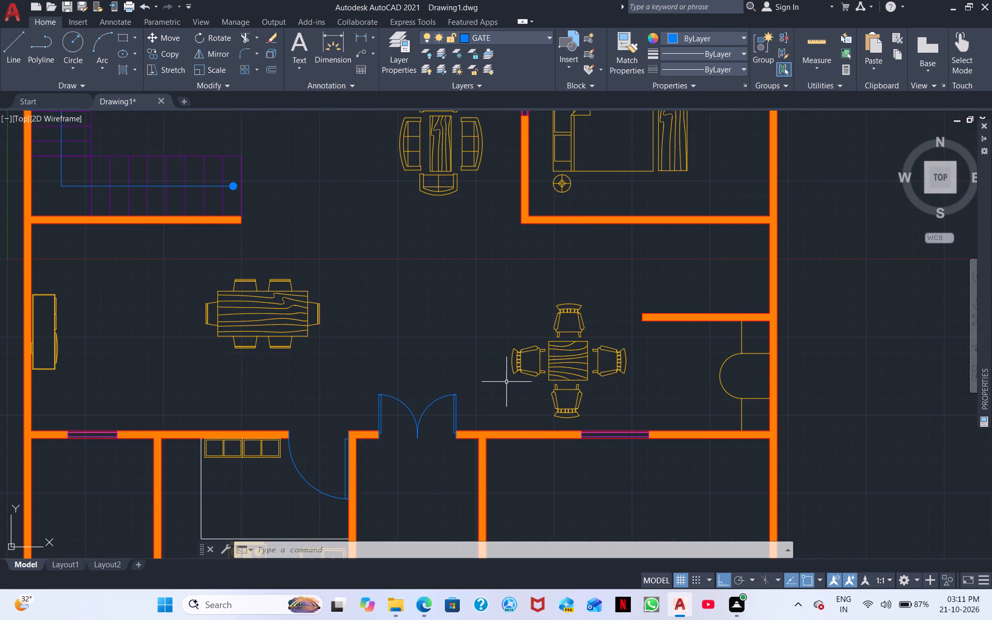
middle_click_drag(626, 242, 570, 503)
middle_click_drag(553, 386, 552, 395)
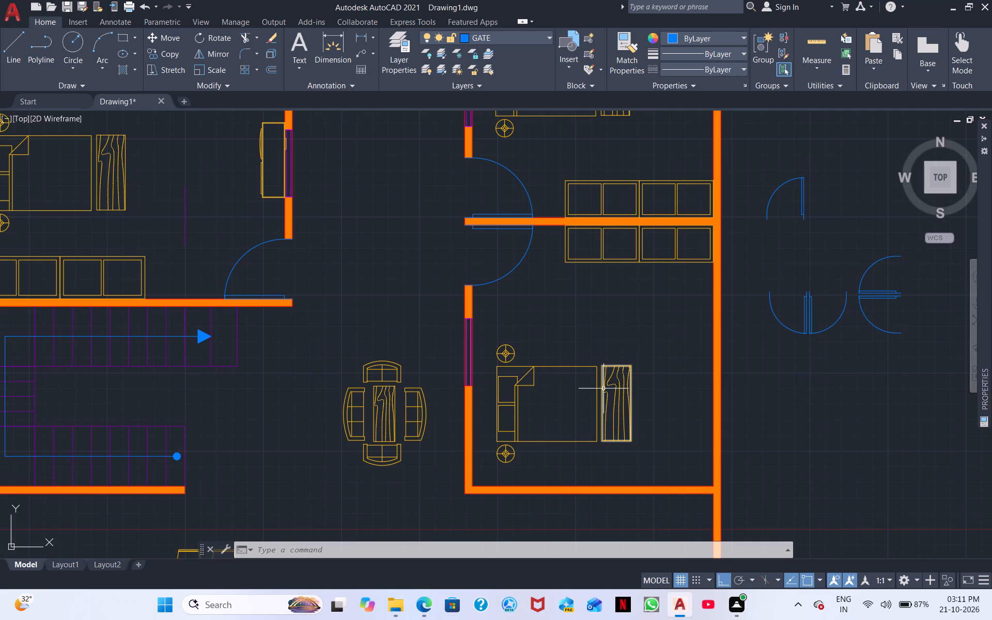
scroll(608, 365, "down", 2)
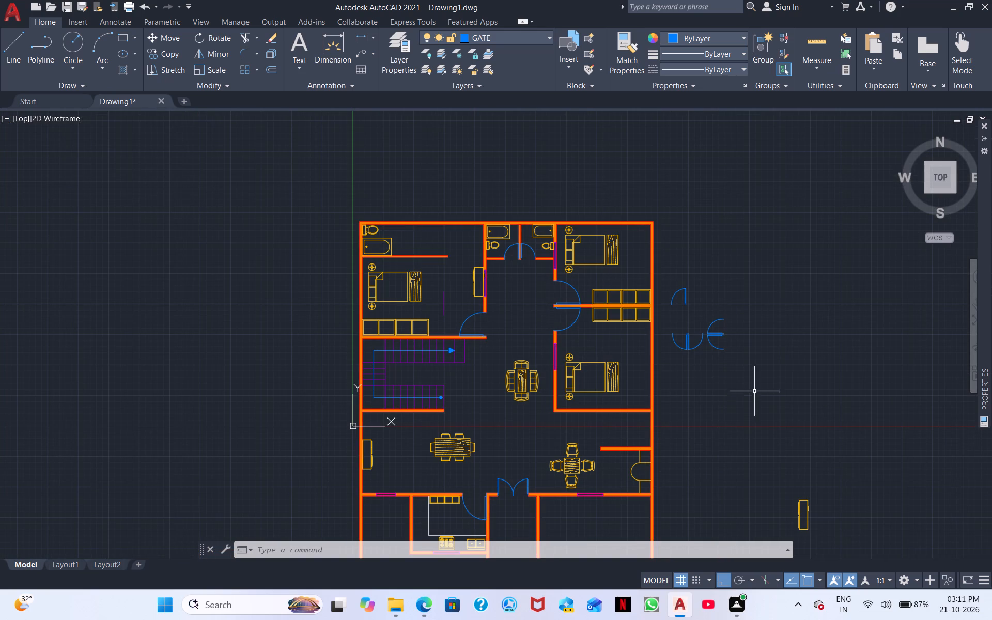
left_click(747, 386)
left_click(678, 259)
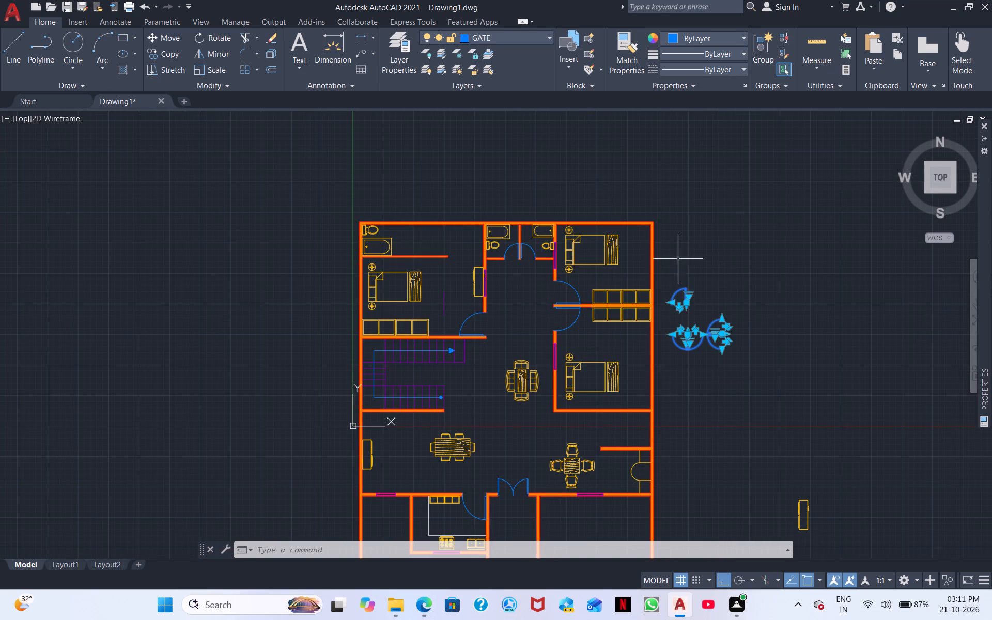
right_click(764, 335)
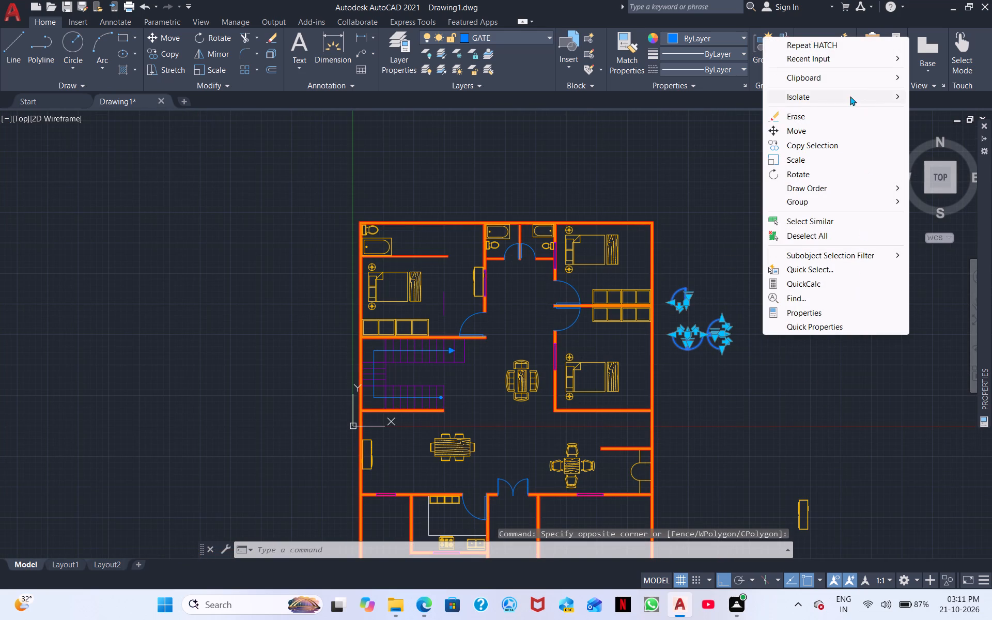
left_click(843, 117)
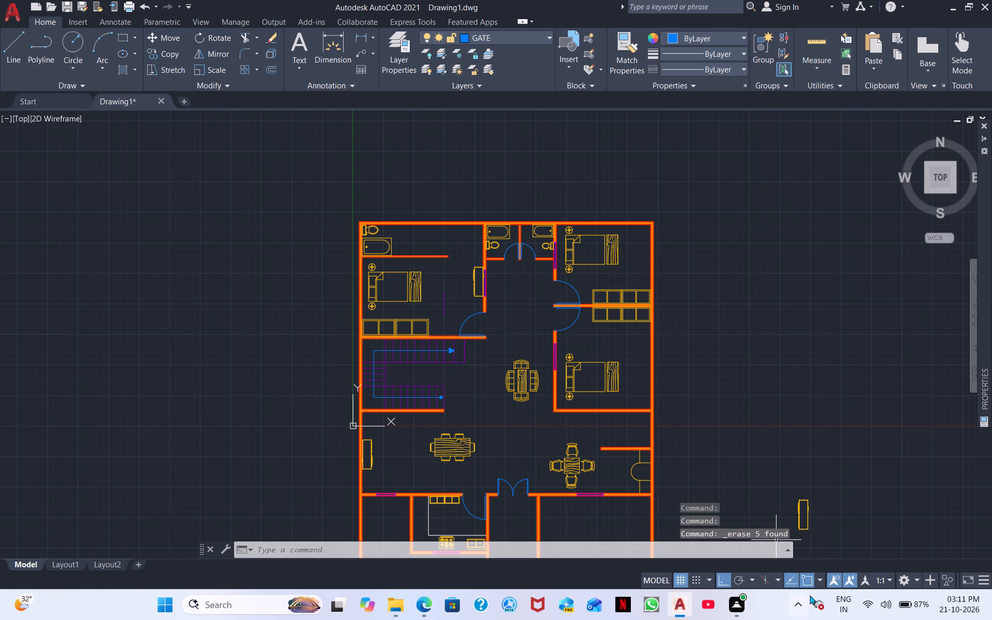
With Ortho off, copy the spare cabinet outside the house to the inside face of the lower right-hand bedroom's exterior wall, facing the bed.
middle_click_drag(812, 587, 687, 349)
middle_click_drag(853, 492, 757, 324)
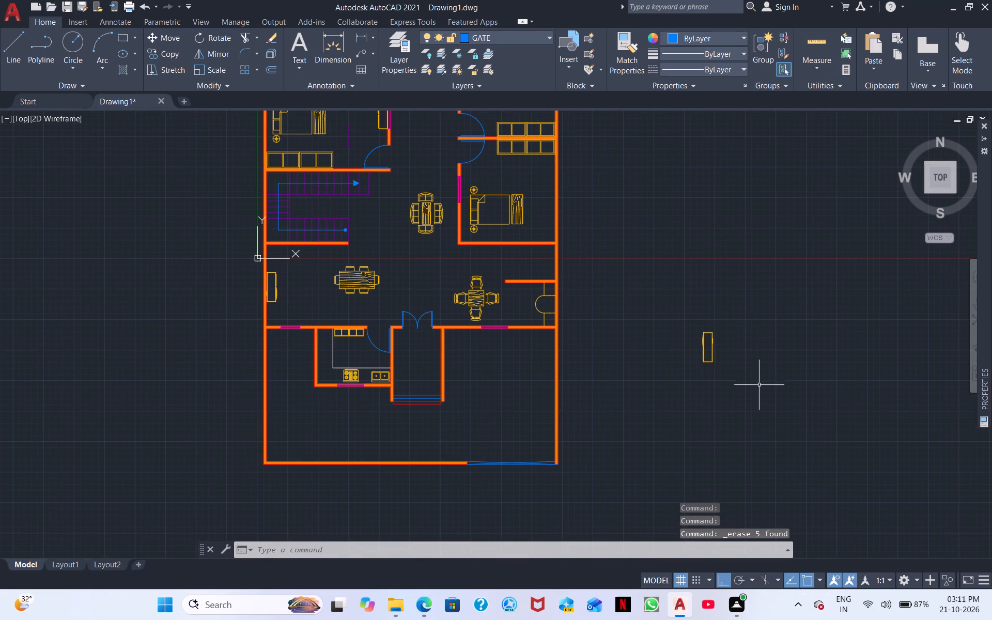
left_click_drag(759, 390, 749, 362)
left_click(701, 306)
right_click(701, 306)
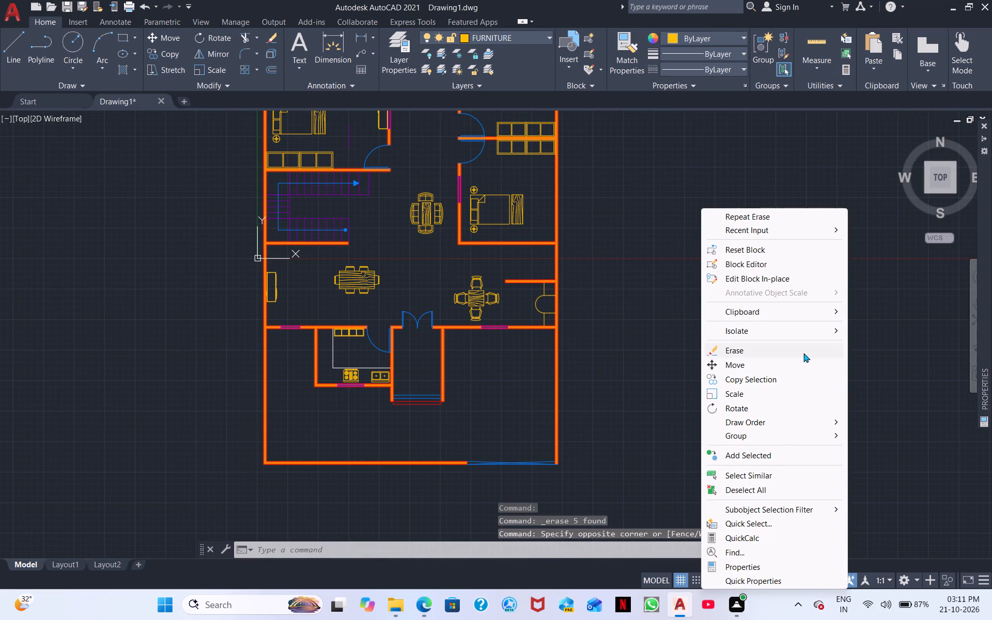
left_click(783, 379)
scroll(660, 324, "up", 4)
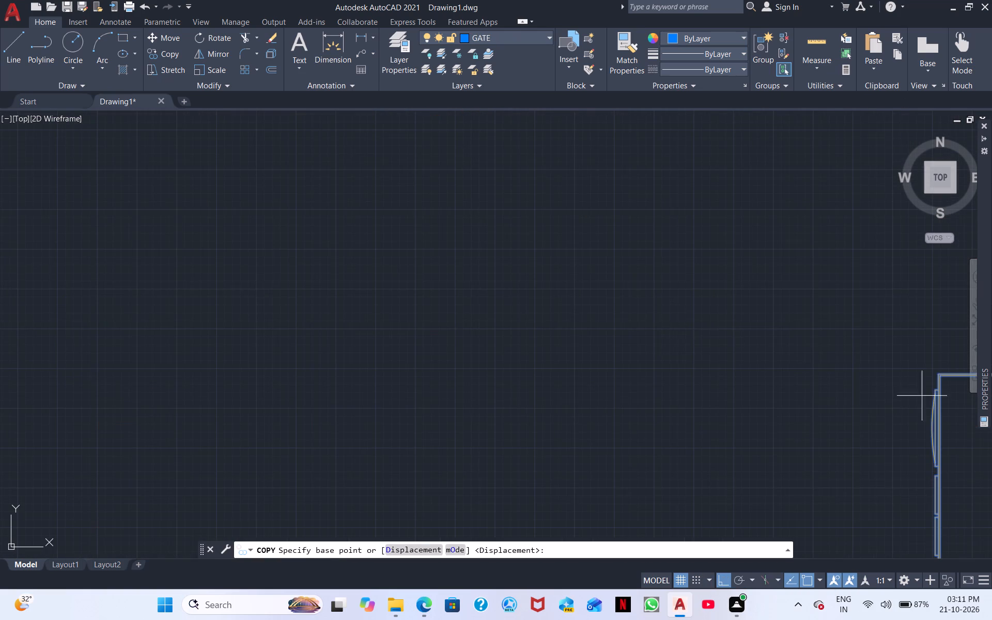
middle_click_drag(953, 400, 462, 286)
left_click(511, 303)
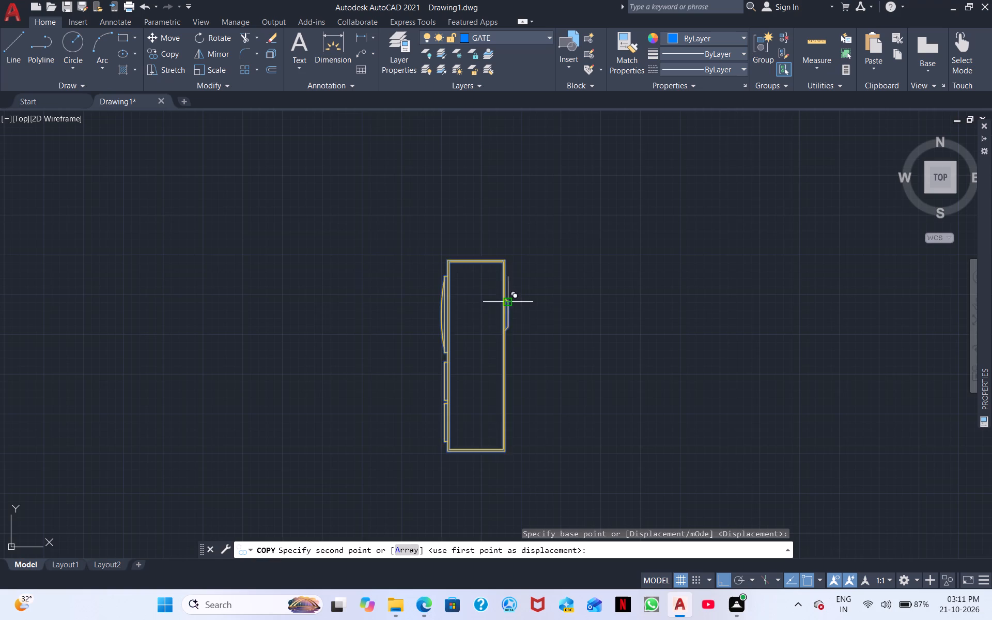
middle_click_drag(369, 313, 831, 414)
scroll(825, 411, "down", 3)
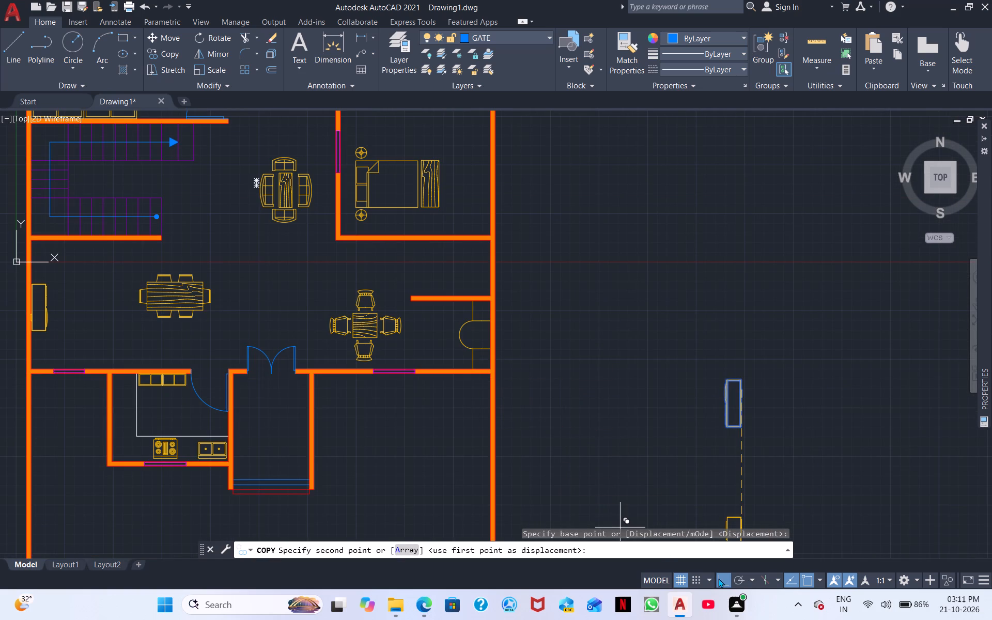
left_click(731, 580)
middle_click_drag(610, 300, 608, 455)
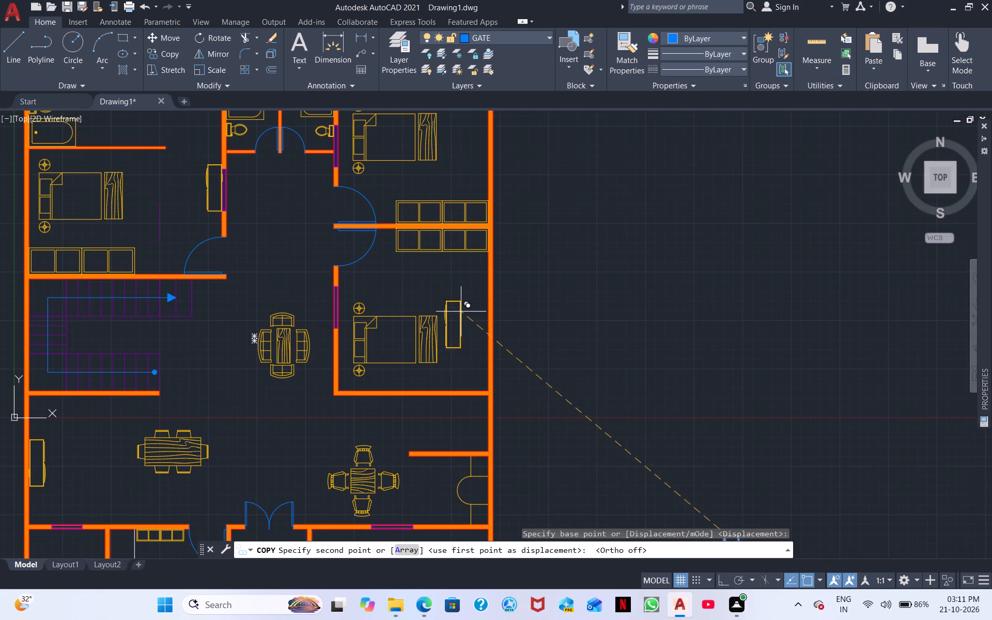
left_click(483, 326)
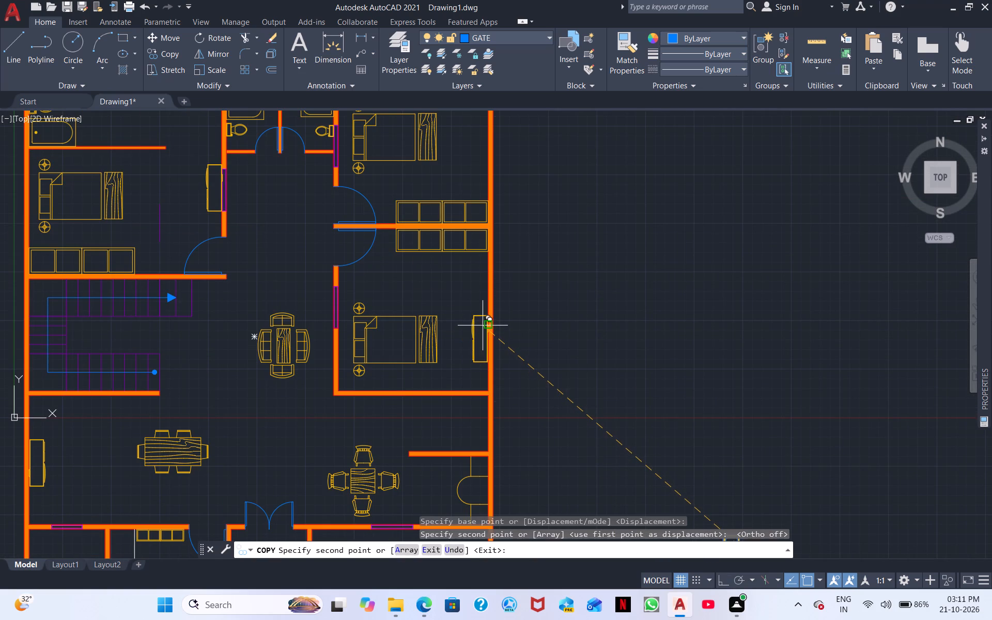
Place another copy of the cabinet against the inside face of the upper right-hand bedroom's exterior wall, facing the bed, and finish copying.
scroll(483, 127, "up", 3)
left_click(499, 138)
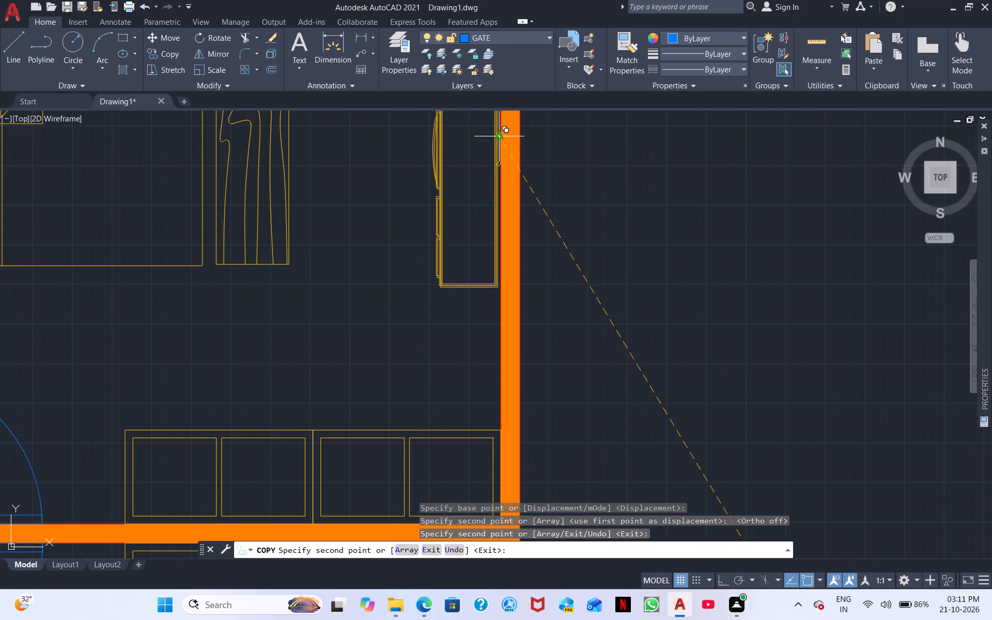
scroll(531, 156, "down", 2)
right_click(711, 189)
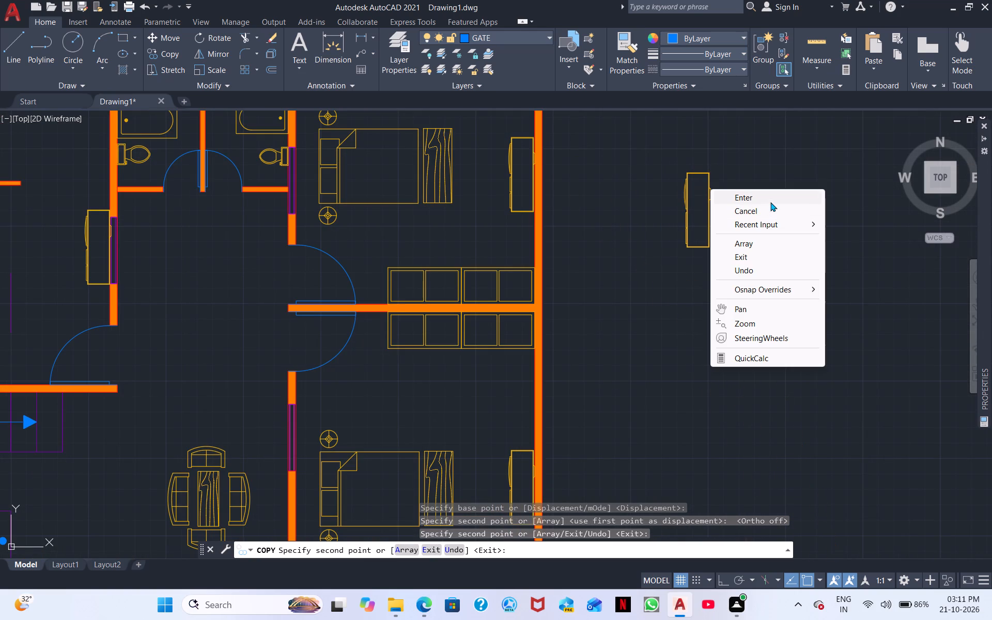
left_click(765, 212)
Erase the spare cabinet left outside the house.
scroll(758, 220, "down", 3)
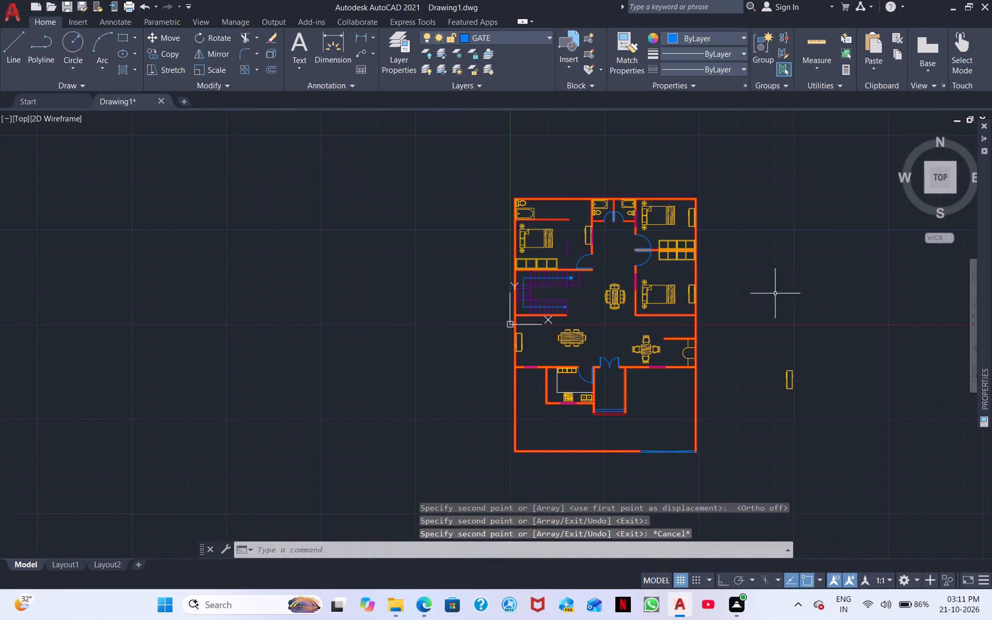
middle_click_drag(775, 293, 614, 132)
left_click(676, 223)
left_click(597, 187)
right_click(597, 187)
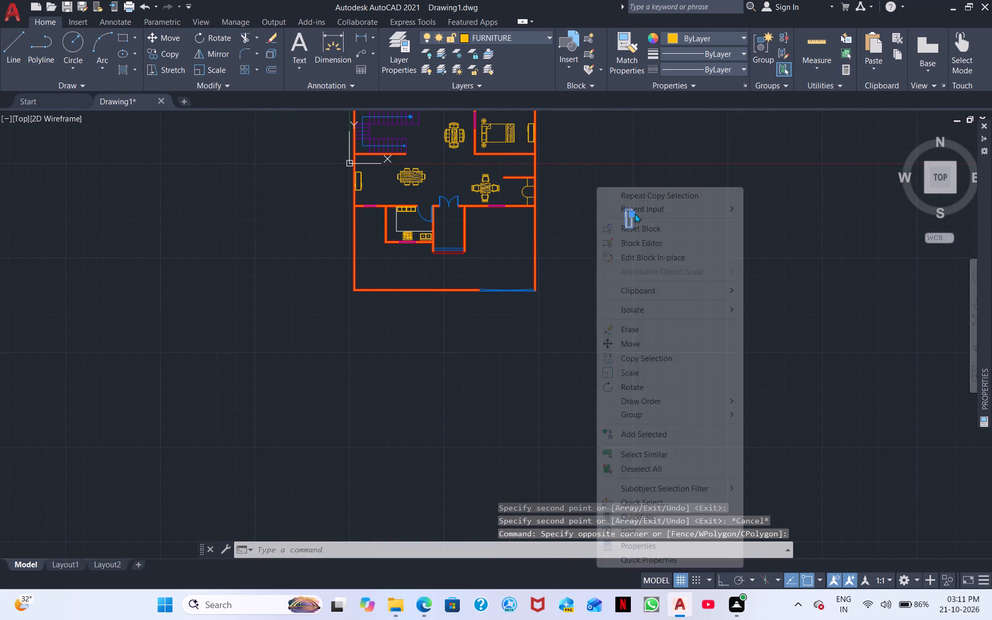
left_click(680, 330)
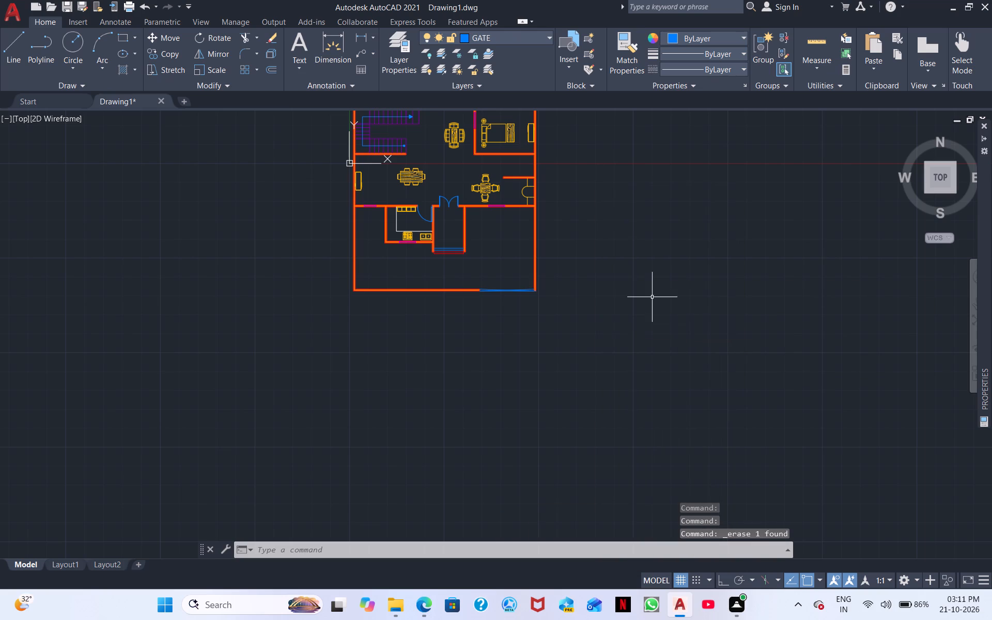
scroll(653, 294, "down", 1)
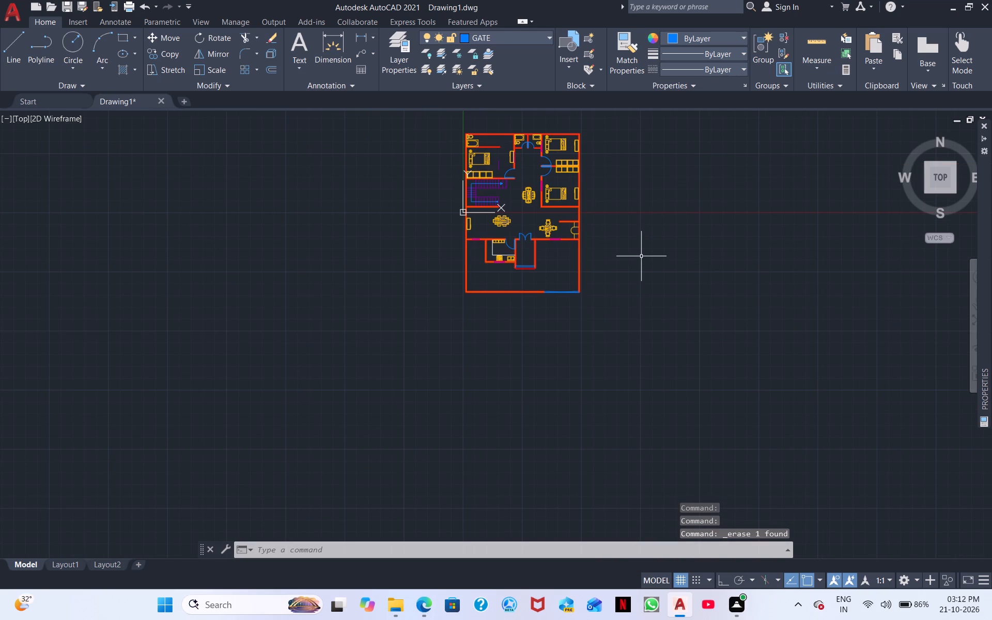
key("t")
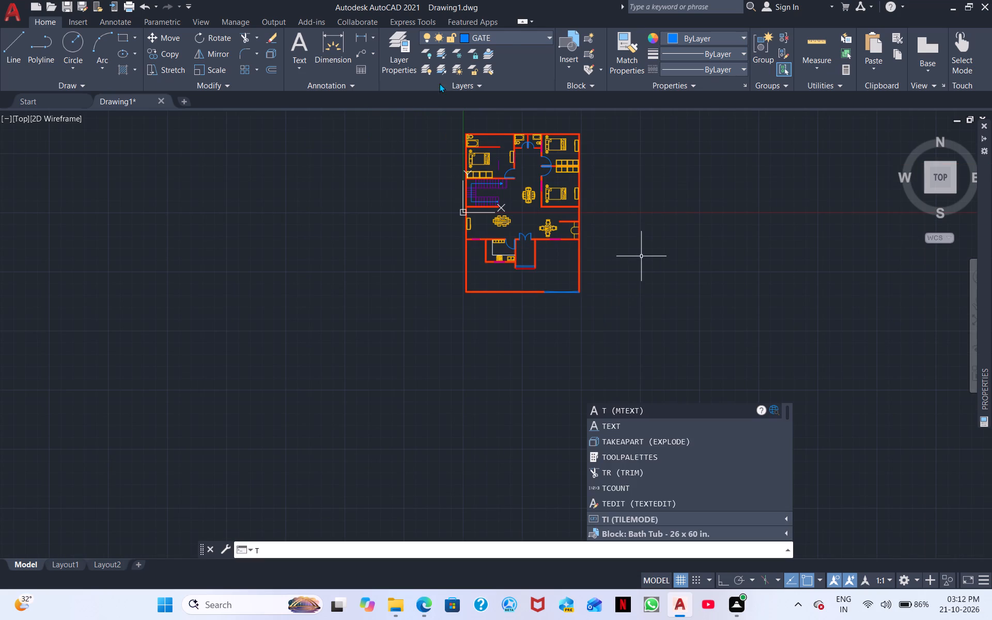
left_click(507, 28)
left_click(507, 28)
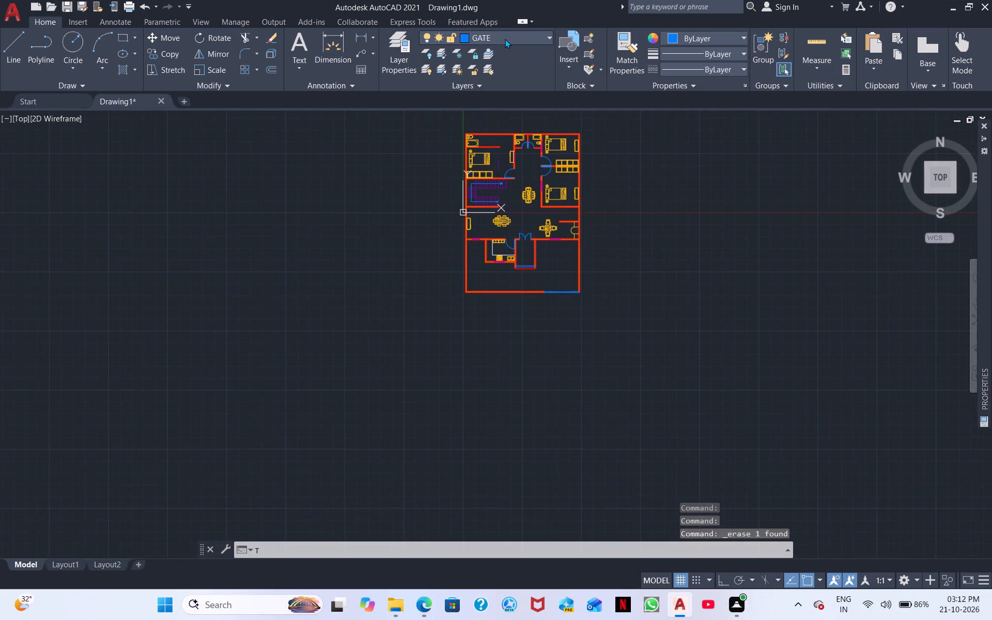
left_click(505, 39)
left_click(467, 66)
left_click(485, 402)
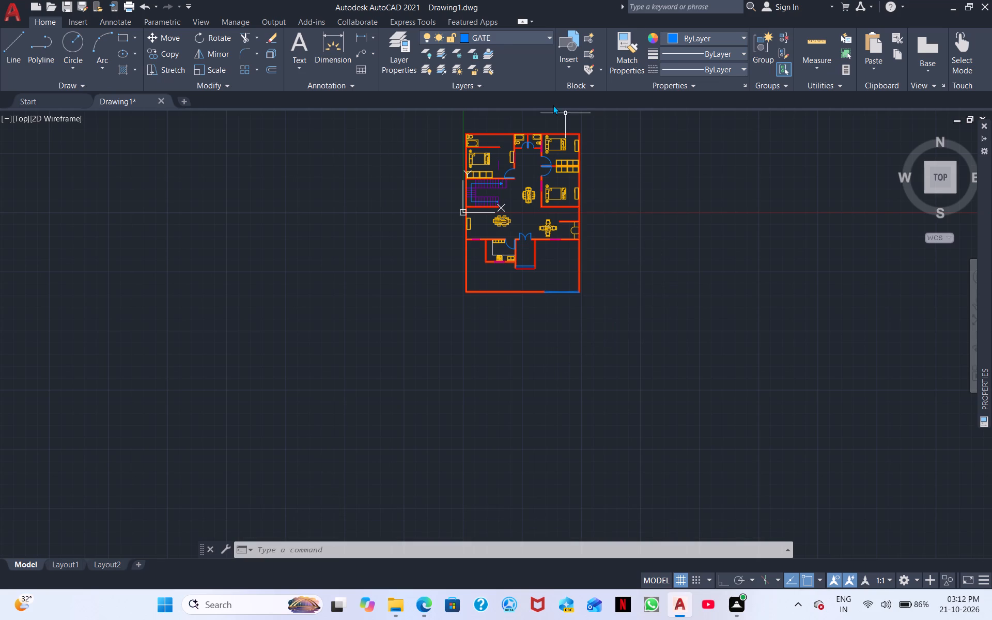
Make the CARS layer current.
left_click(501, 36)
left_click(503, 67)
Examine the open front yard between the house entrance and the gate.
middle_click_drag(632, 296, 550, 355)
middle_click_drag(562, 361, 597, 298)
middle_click_drag(610, 358, 633, 315)
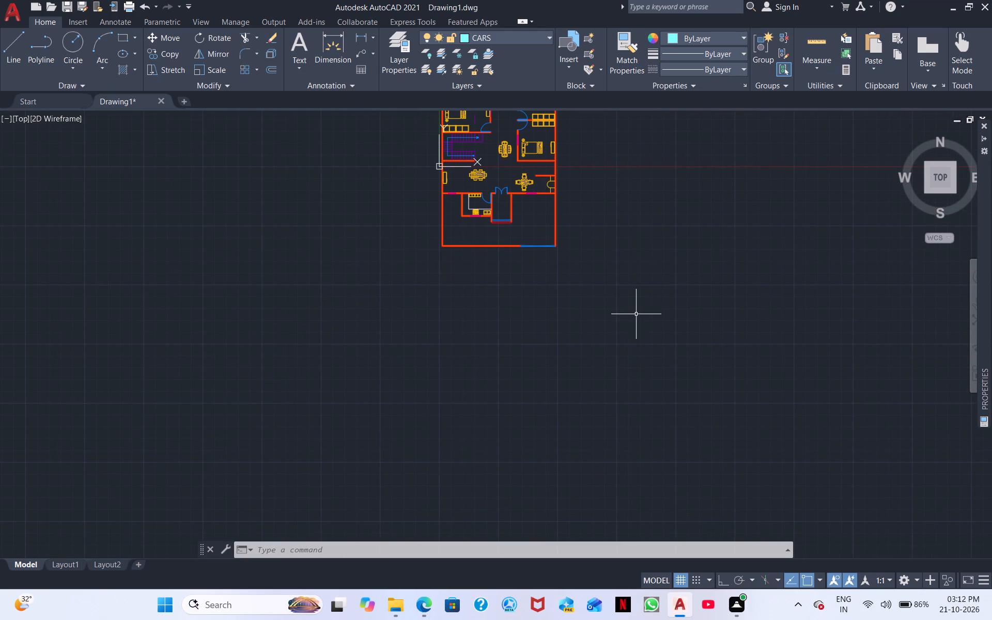
middle_click_drag(560, 327, 667, 406)
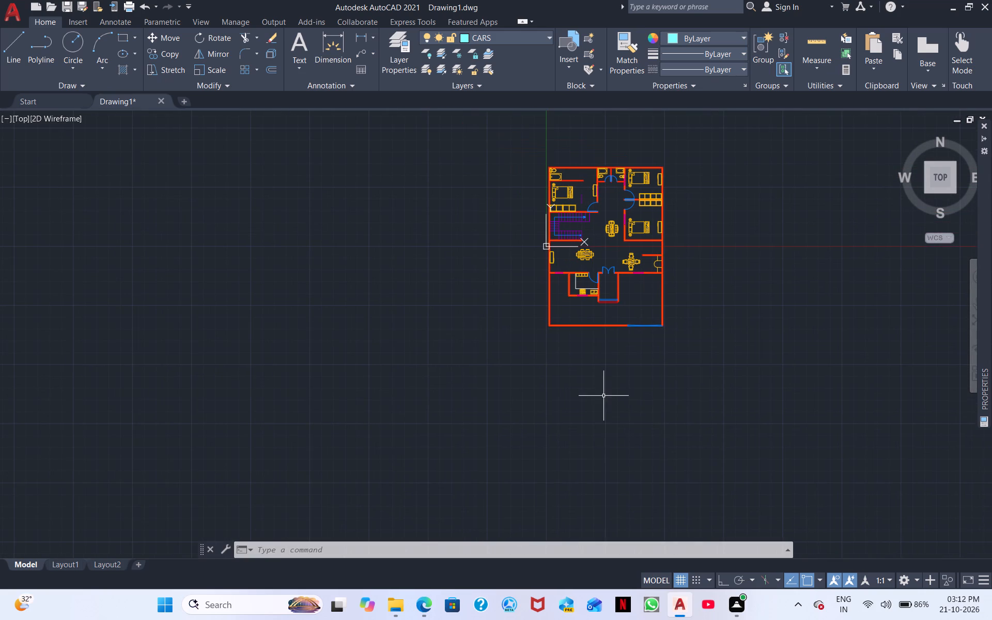
middle_click_drag(603, 396, 442, 424)
scroll(532, 355, "up", 2)
middle_click_drag(525, 373, 551, 413)
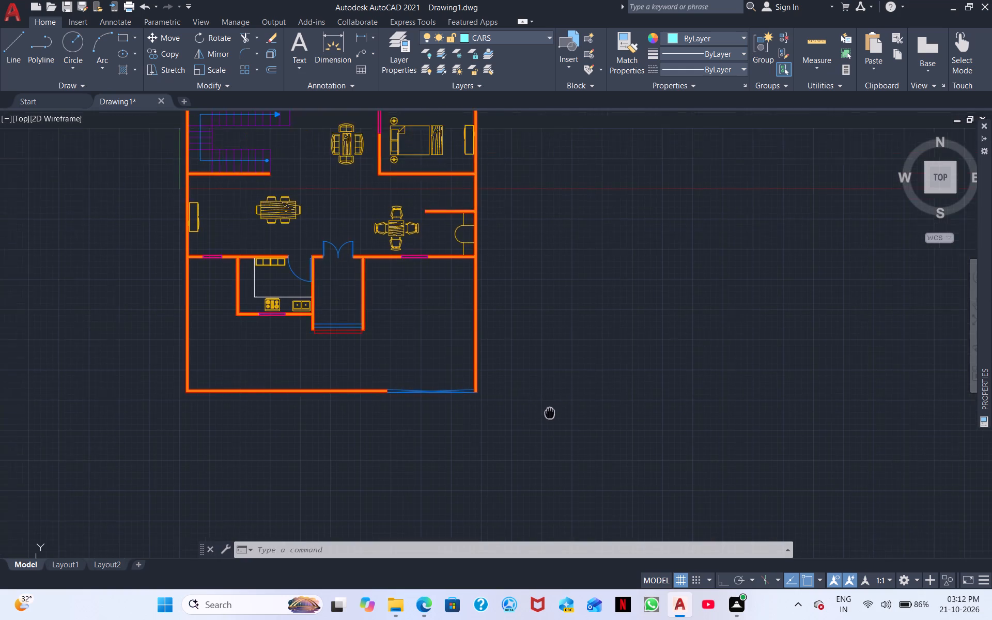
middle_click_drag(551, 413, 682, 429)
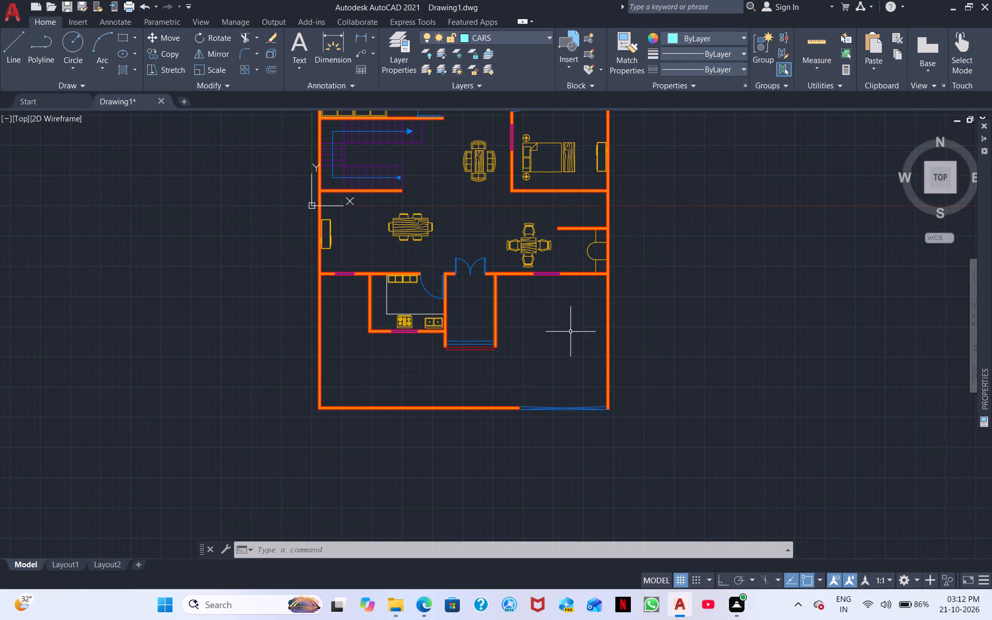
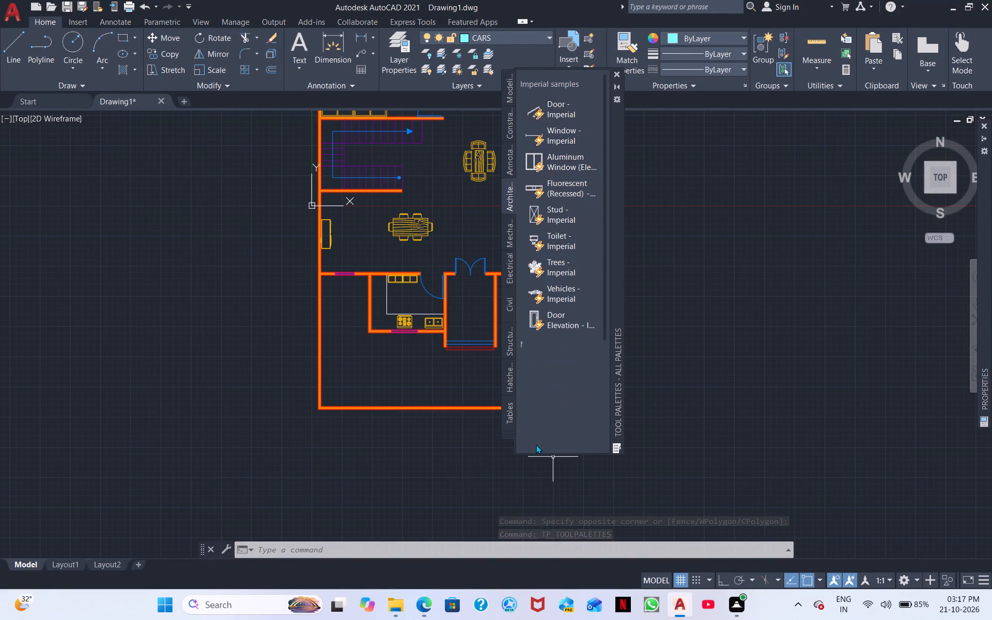
Insert the Vehicles - Metric block in the empty space east of the house and close the tool palettes.
scroll(564, 407, "down", 2)
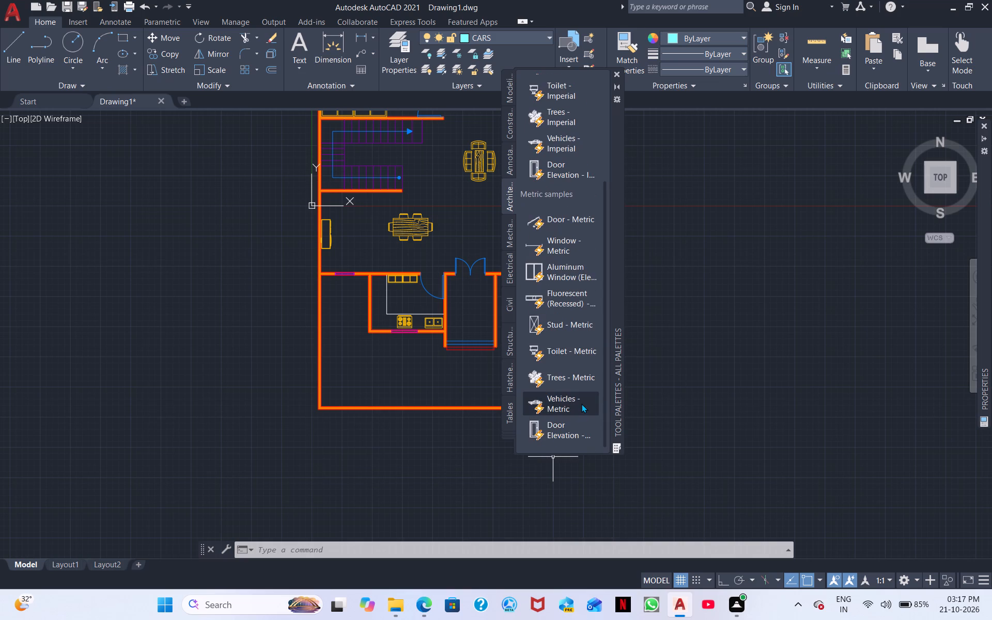
left_click(582, 404)
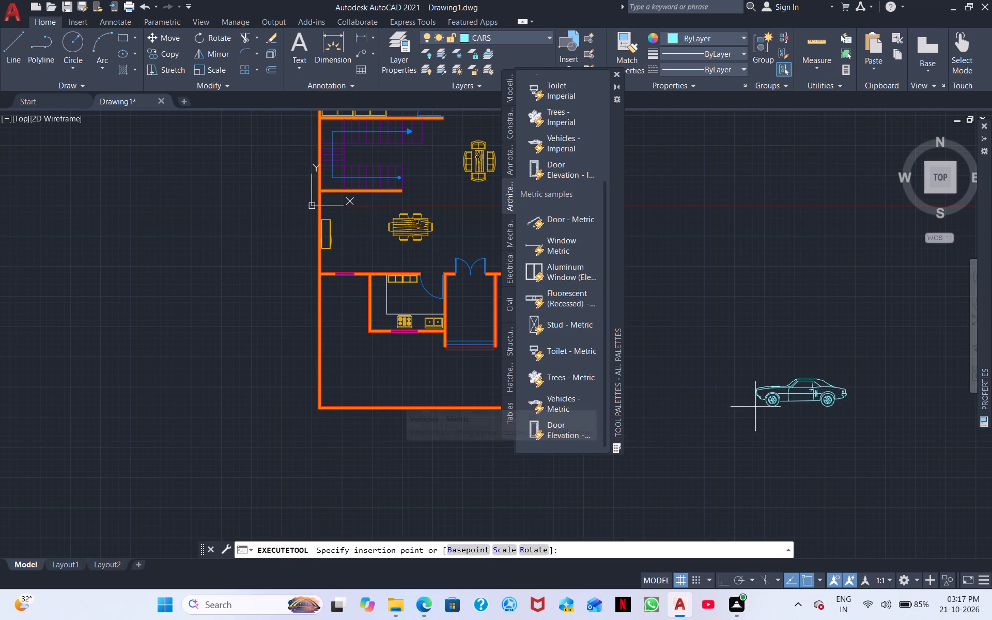
left_click(746, 355)
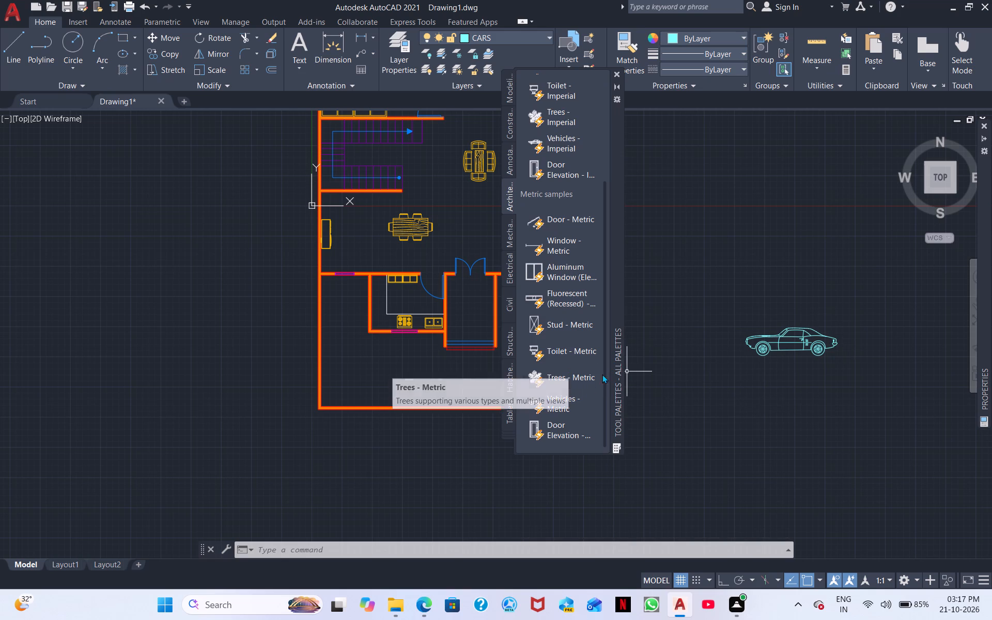
left_click(611, 71)
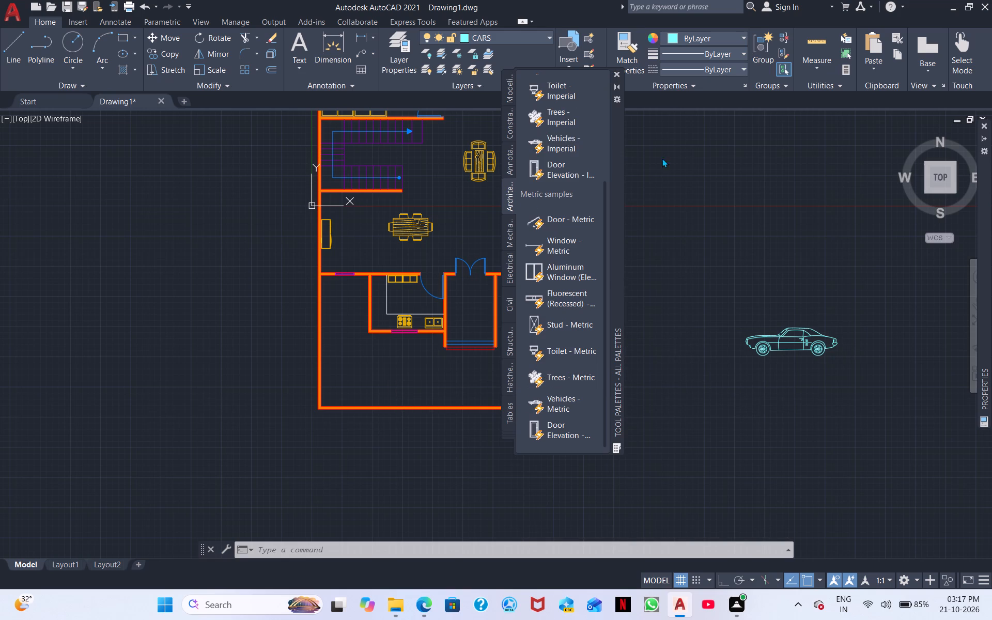
left_click(619, 72)
Copy the car once, placing the duplicate directly east of the original in line with it, and finish copying.
left_click(820, 378)
left_click(737, 262)
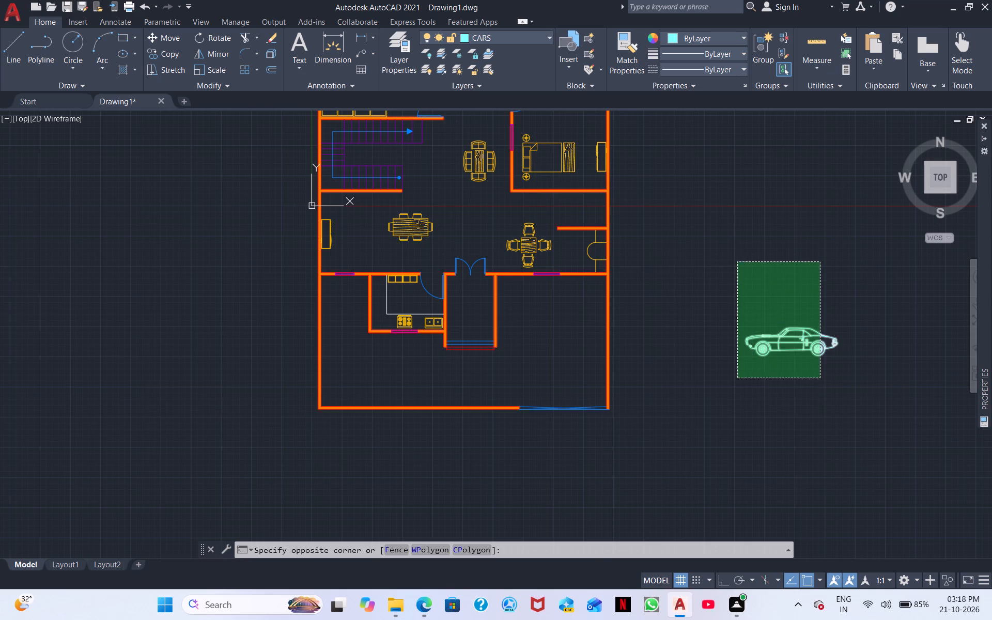
right_click(737, 262)
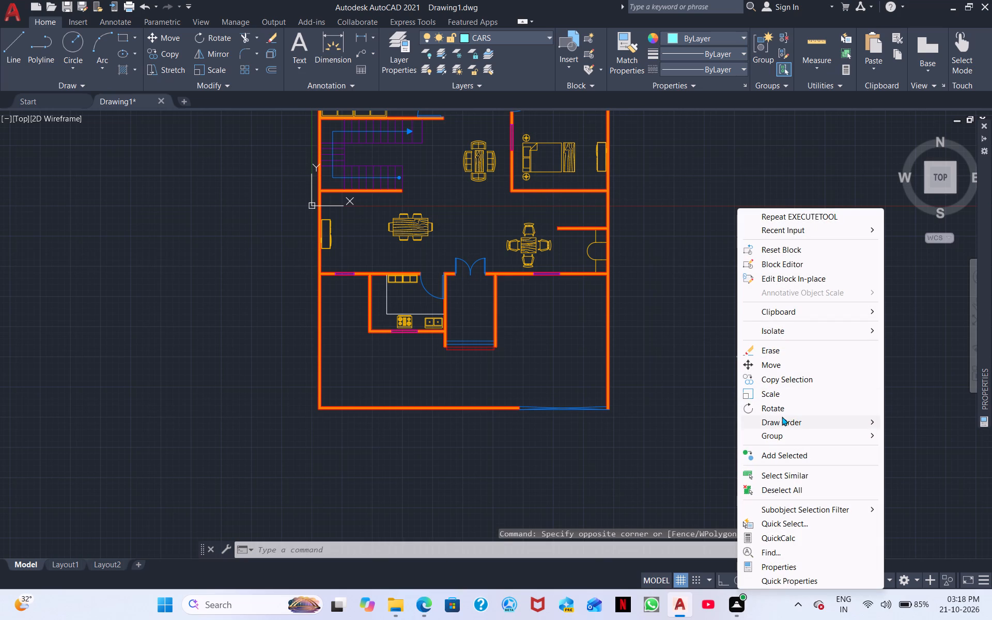
left_click(683, 370)
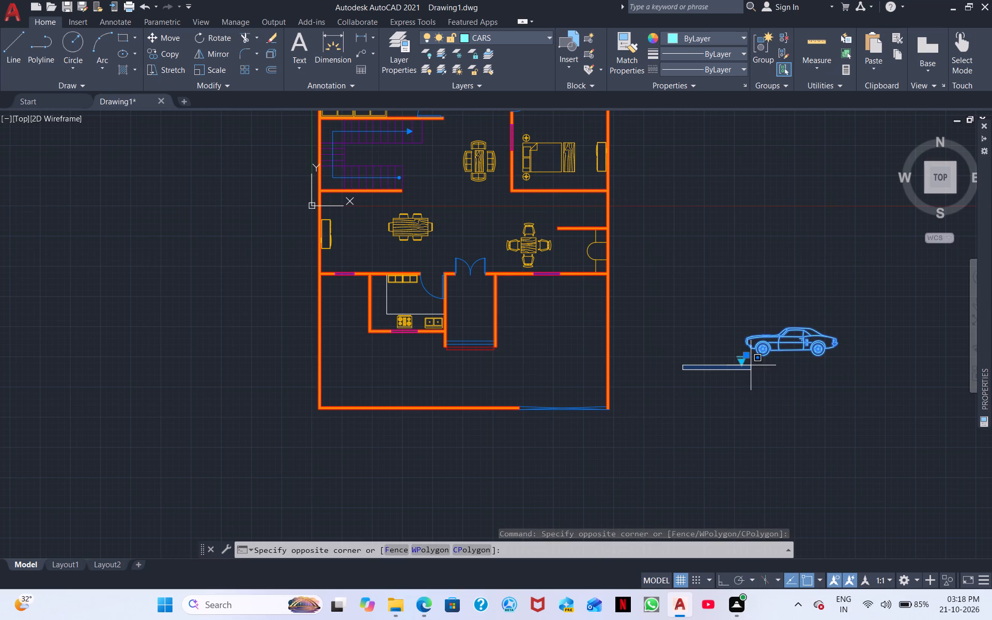
left_click(742, 371)
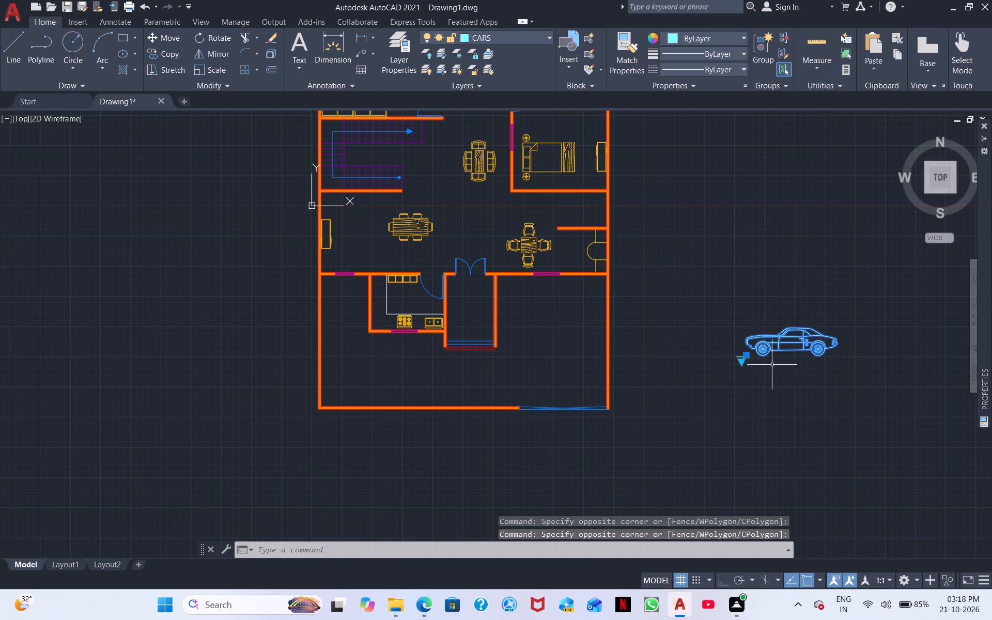
right_click(783, 367)
left_click(826, 381)
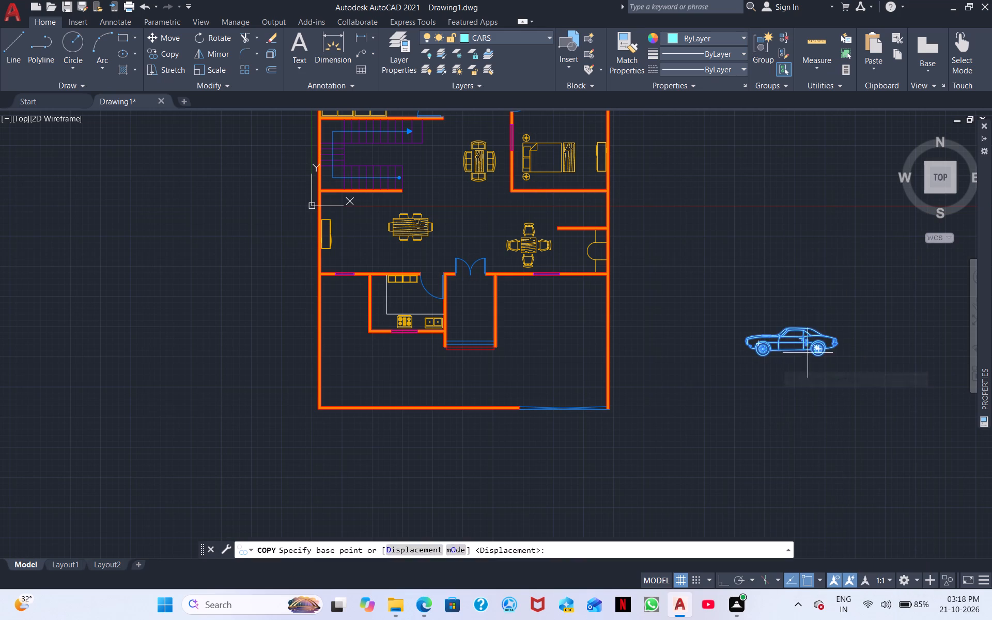
left_click(808, 350)
left_click(943, 352)
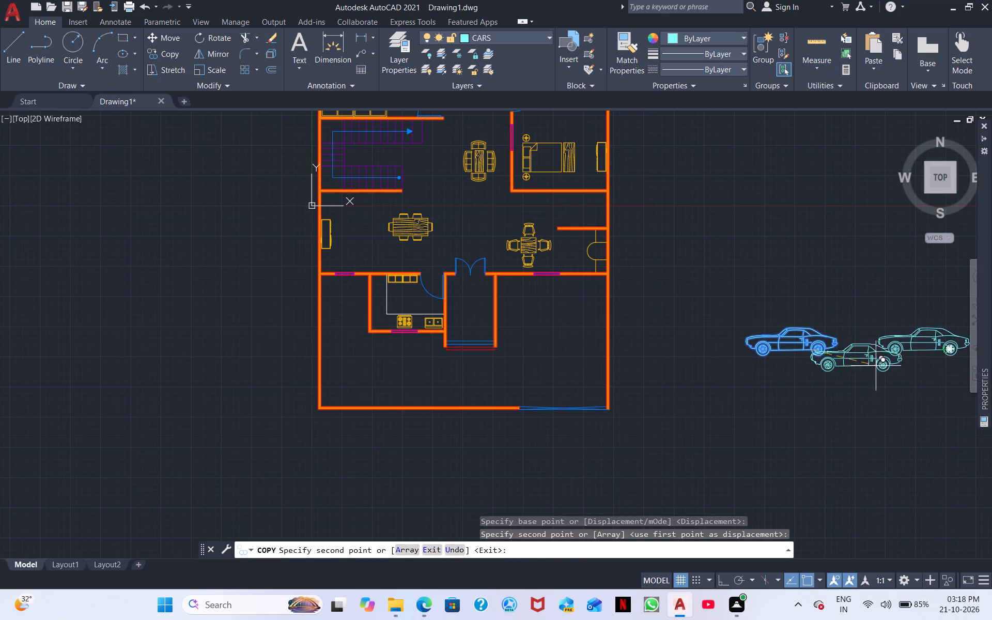
right_click(801, 292)
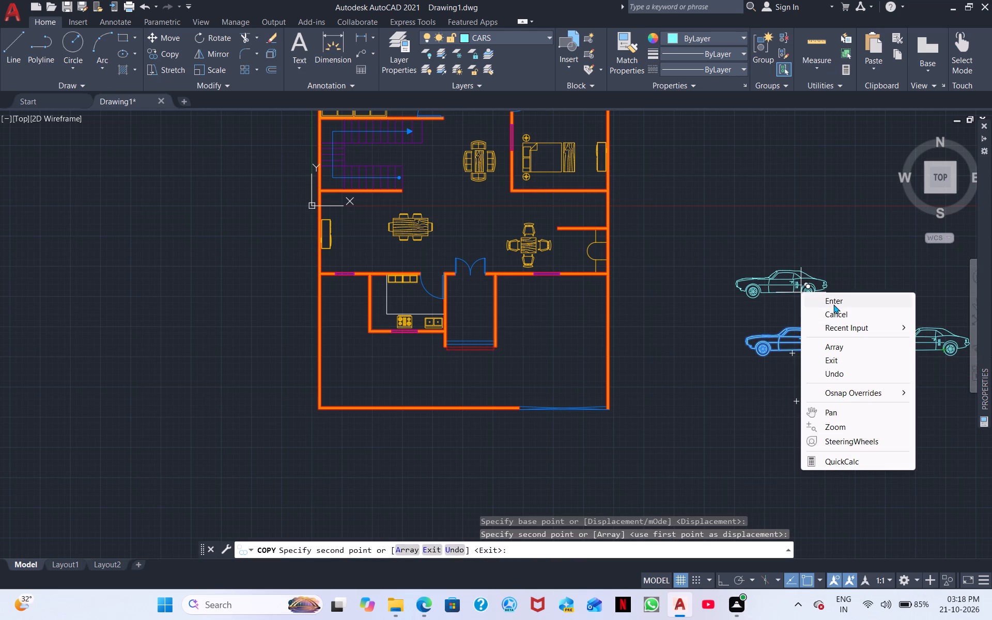
left_click(833, 304)
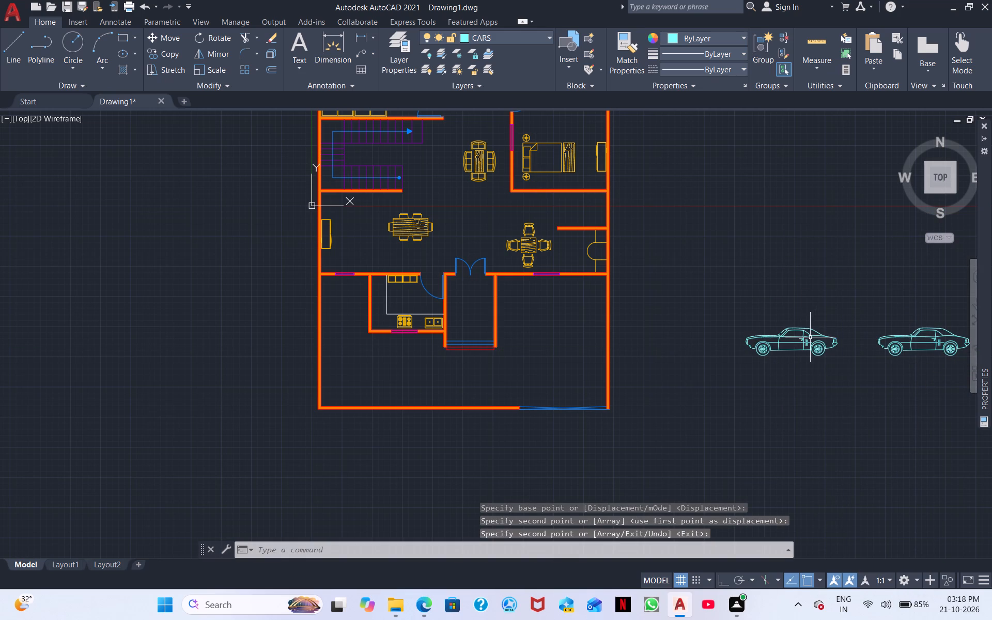
Switch the original car block to the Sports Car (Top) view and deselect it.
left_click(810, 337)
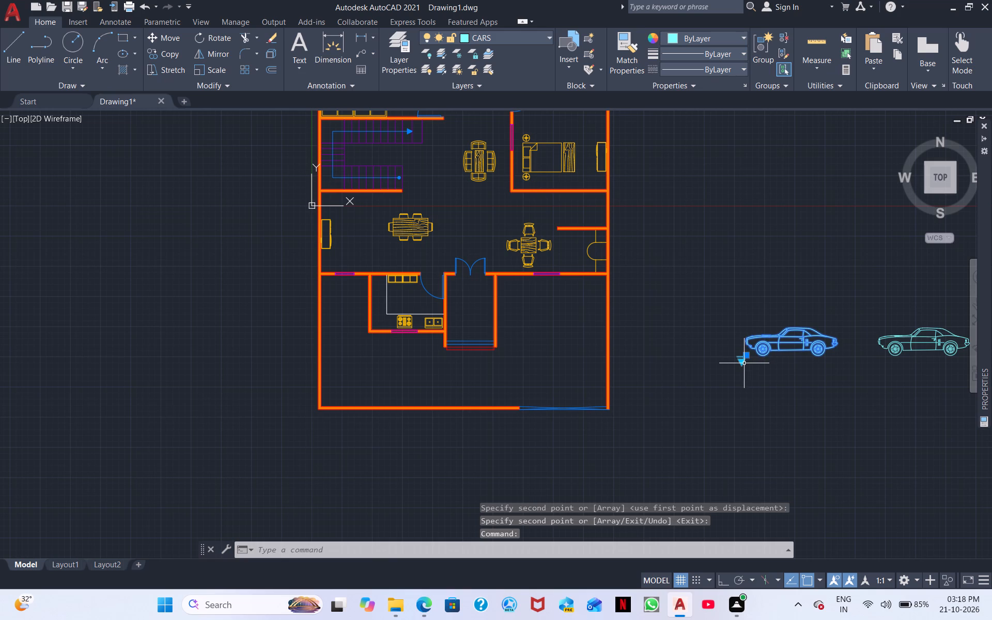
left_click(744, 363)
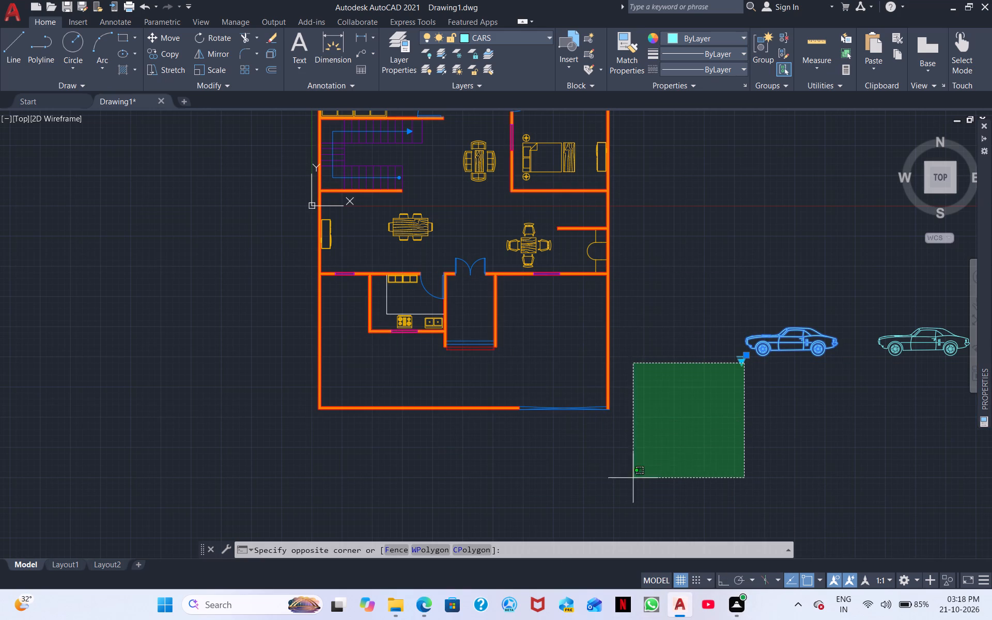
left_click(692, 476)
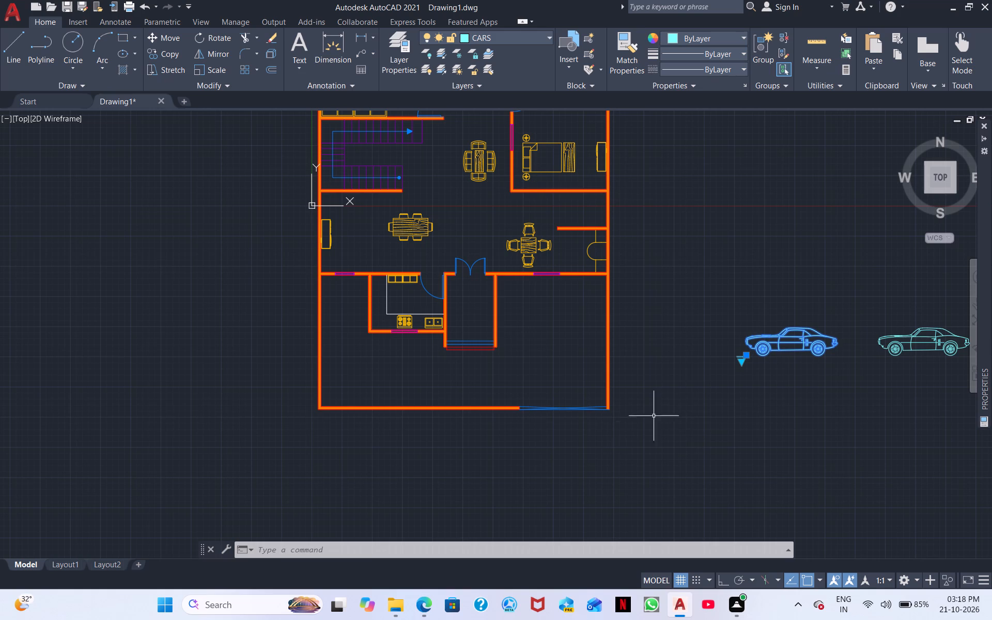
left_click(739, 359)
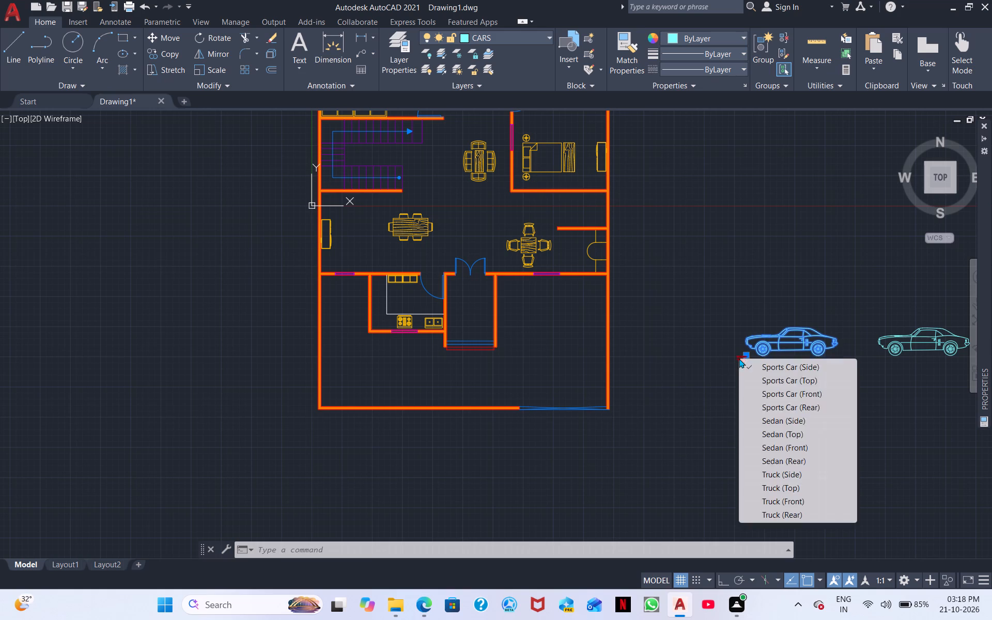
left_click(807, 378)
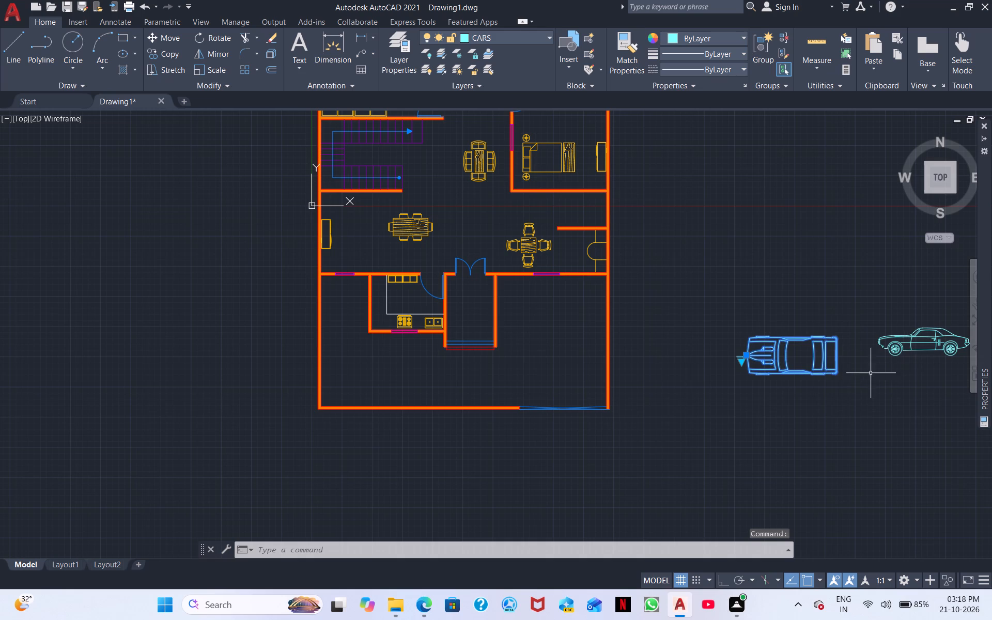
key("Escape")
Switch the copied car block to the Sedan (Top) view and deselect it.
left_click(926, 334)
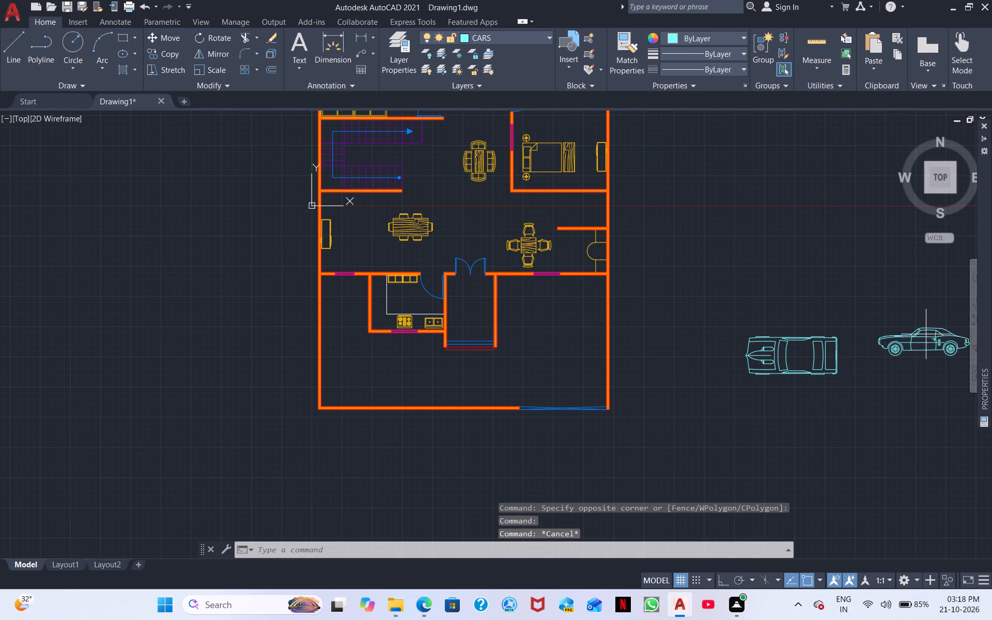
left_click(926, 339)
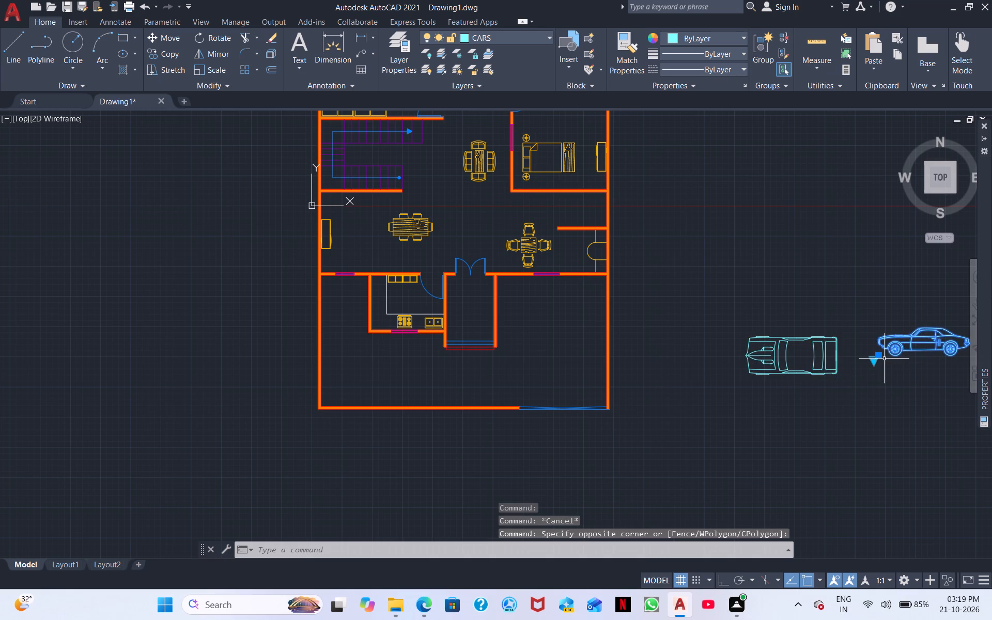
left_click(874, 363)
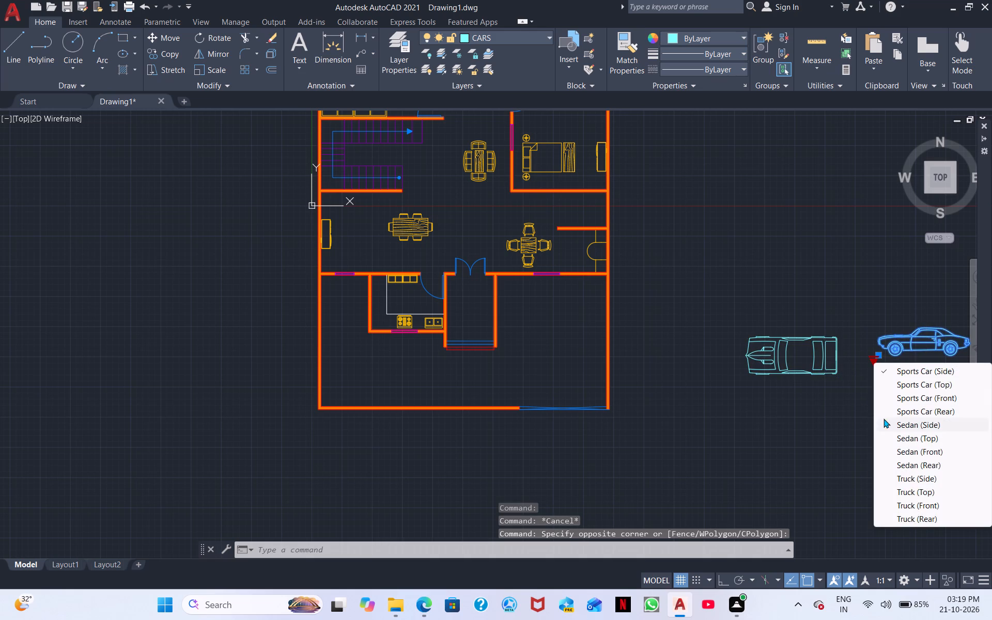
left_click(927, 440)
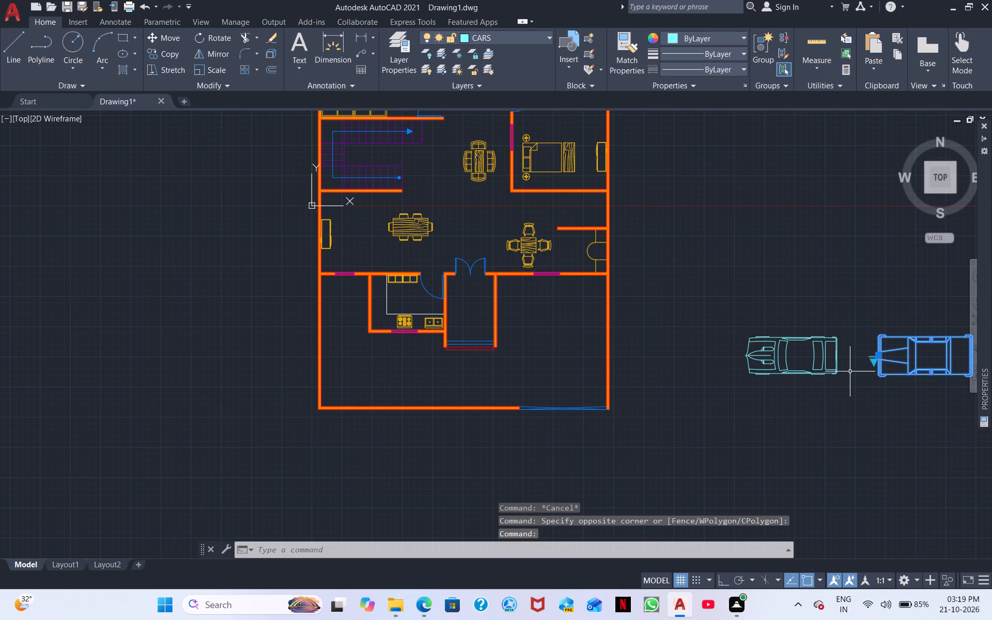
key("Escape")
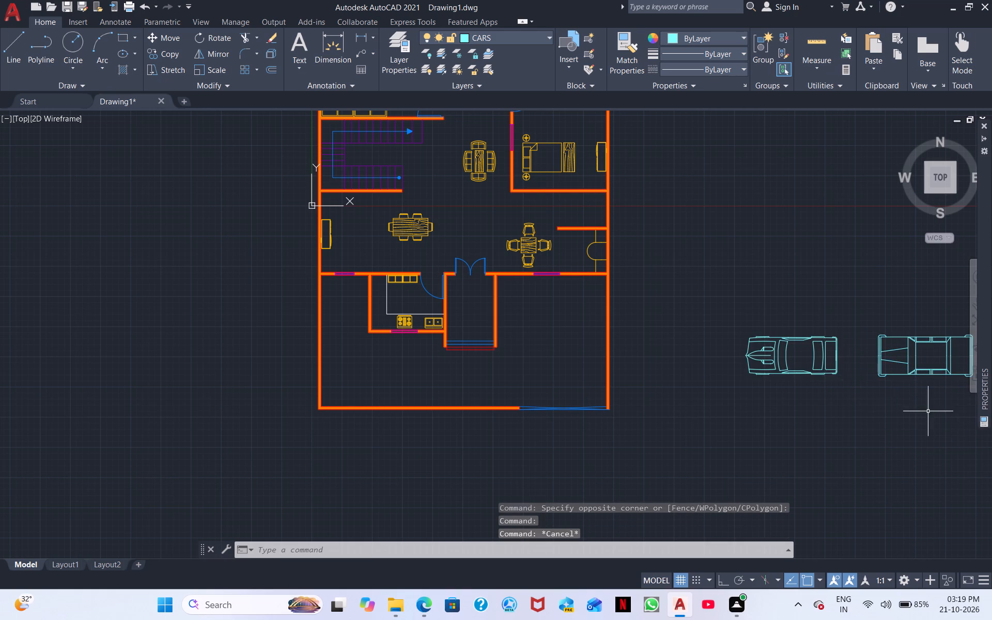
Rotate both cars together a quarter turn clockwise with Ortho on, so that their fronts point north.
left_click(929, 411)
left_click(793, 331)
right_click(792, 331)
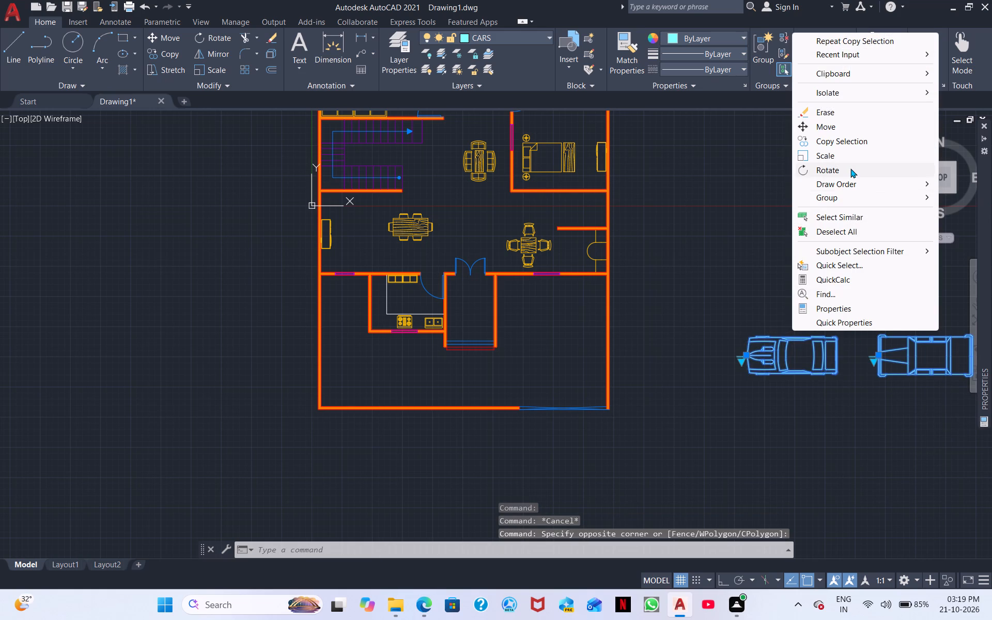
left_click(849, 167)
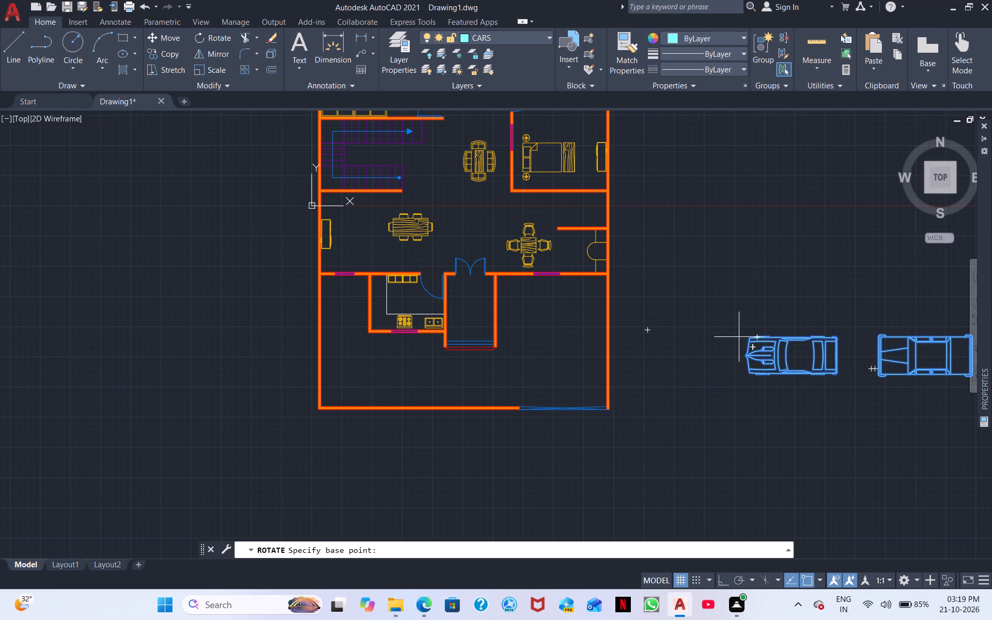
left_click(749, 333)
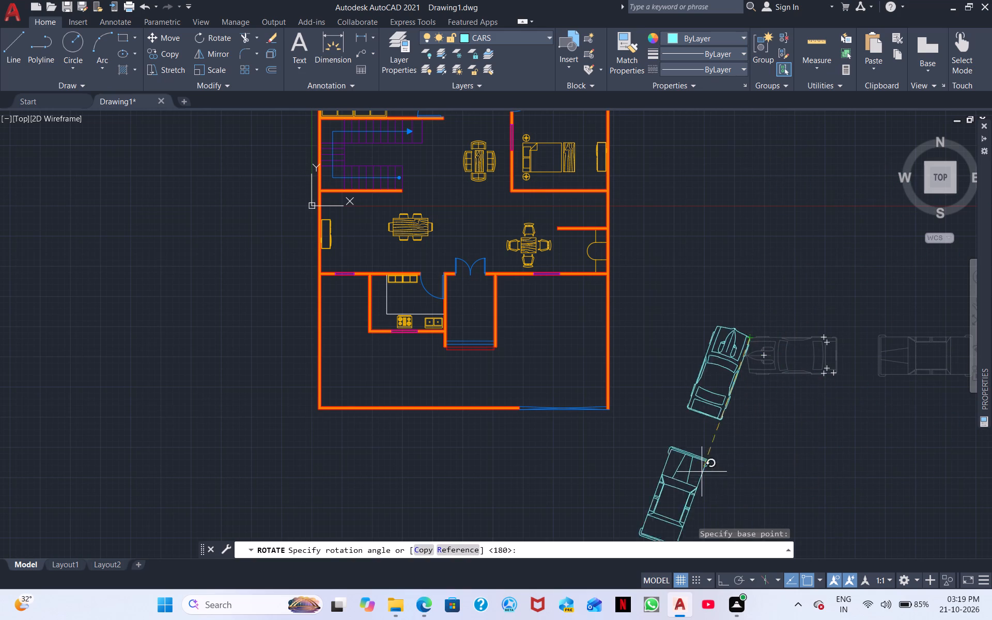
left_click(721, 580)
left_click(803, 471)
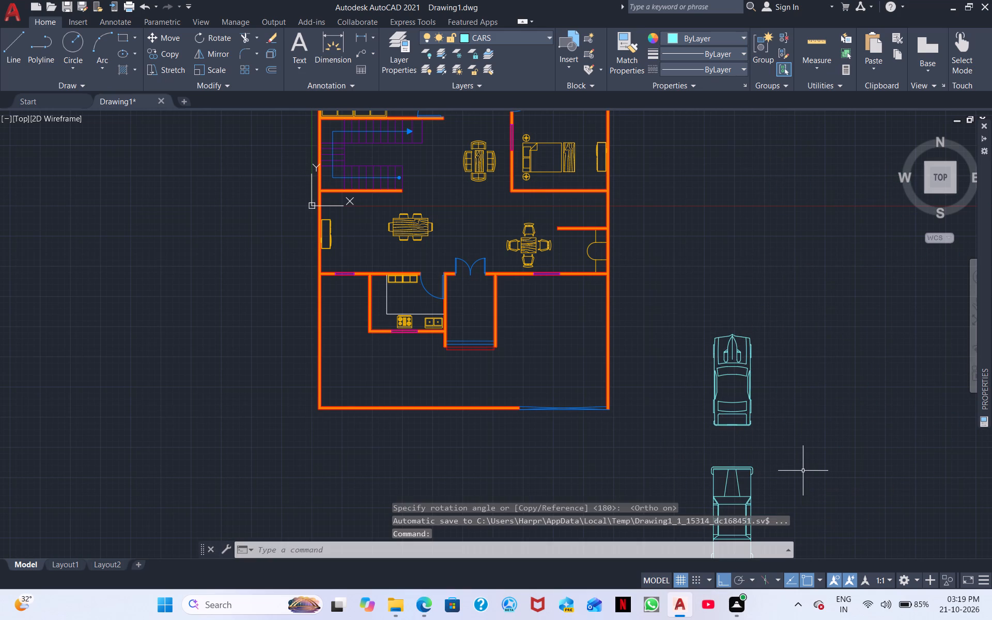
Move the sports car with Ortho off into the front yard, parked alongside the east boundary wall north of the gate.
scroll(803, 477, "down", 2)
scroll(792, 451, "up", 2)
middle_click_drag(776, 473, 815, 573)
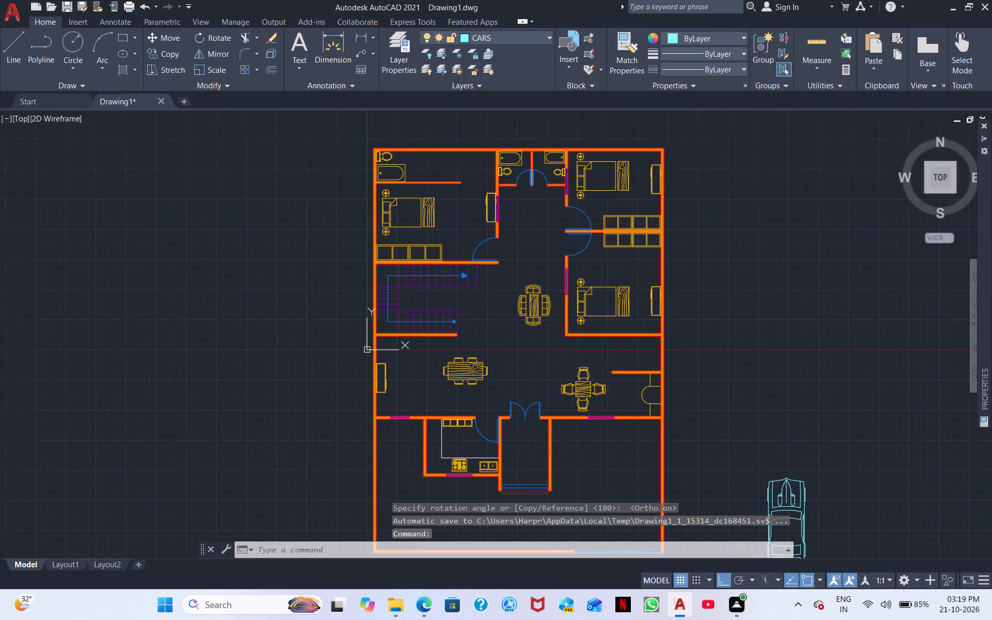
scroll(826, 552, "up", 1)
middle_click_drag(826, 552, 837, 456)
middle_click_drag(836, 501, 885, 482)
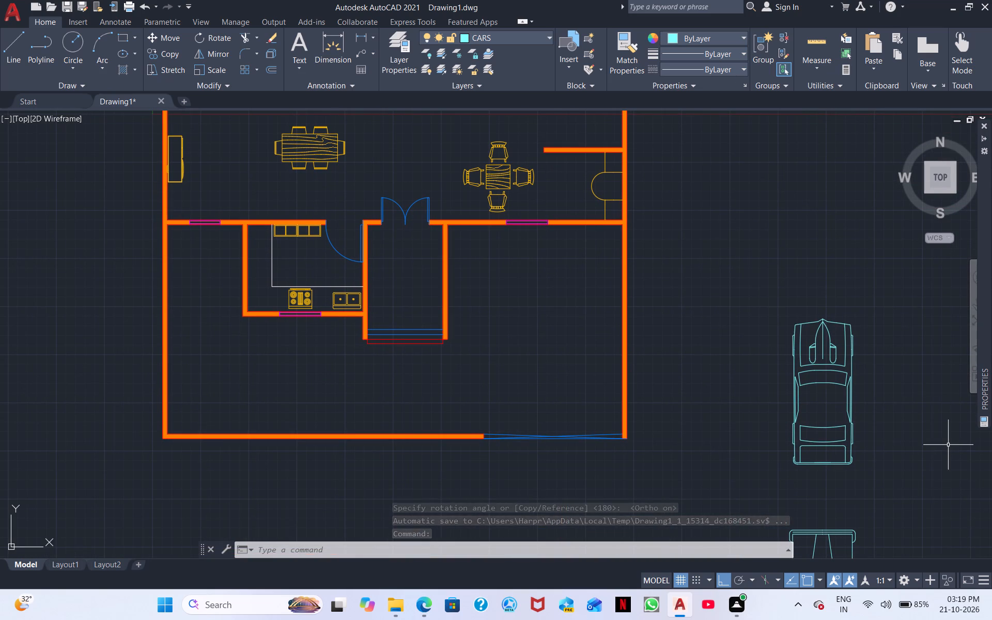
left_click(902, 472)
left_click(796, 395)
right_click(796, 395)
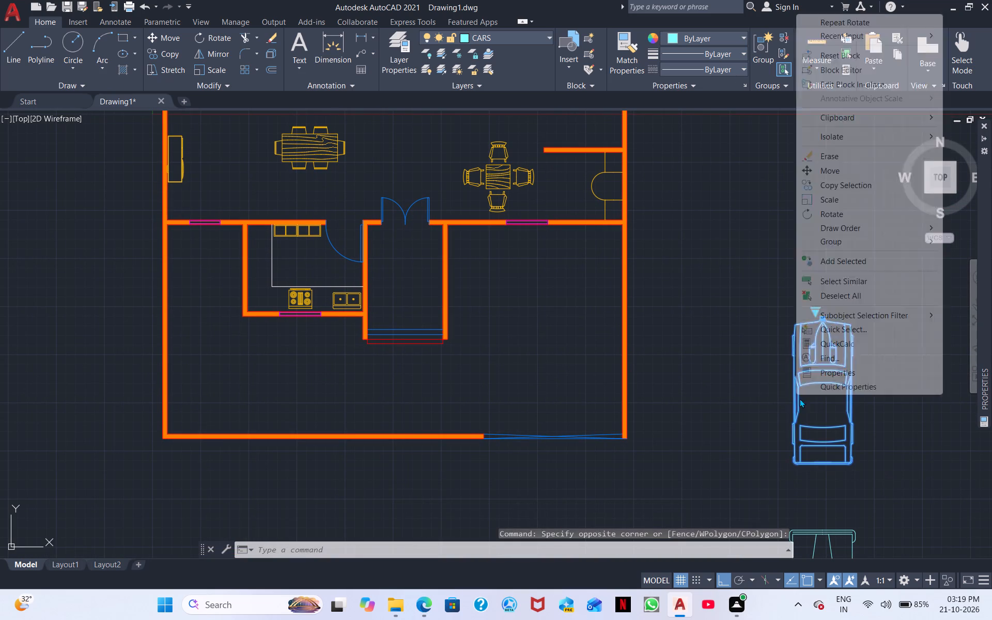
left_click(862, 173)
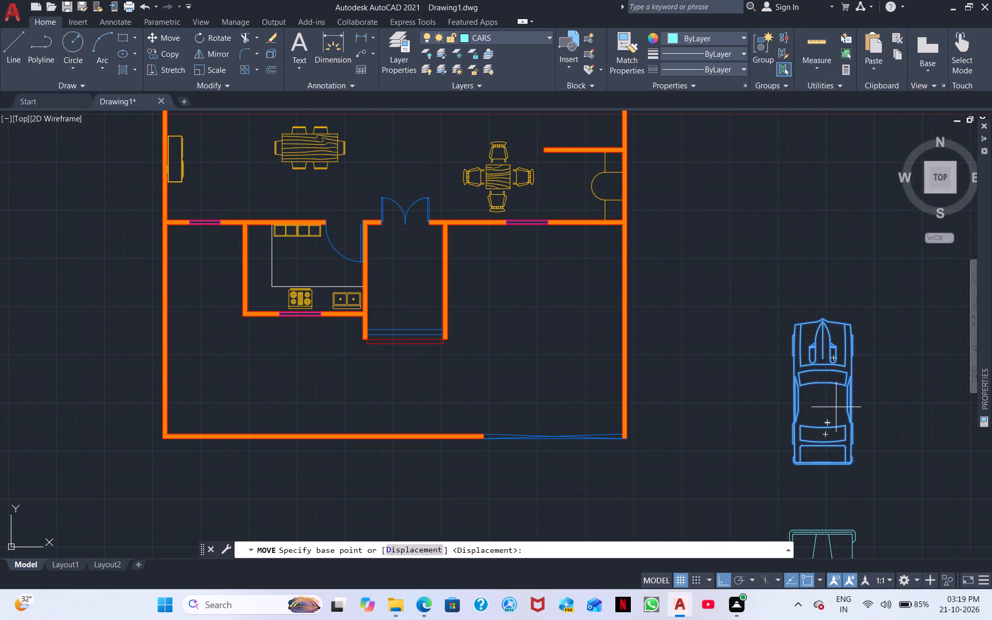
left_click(836, 407)
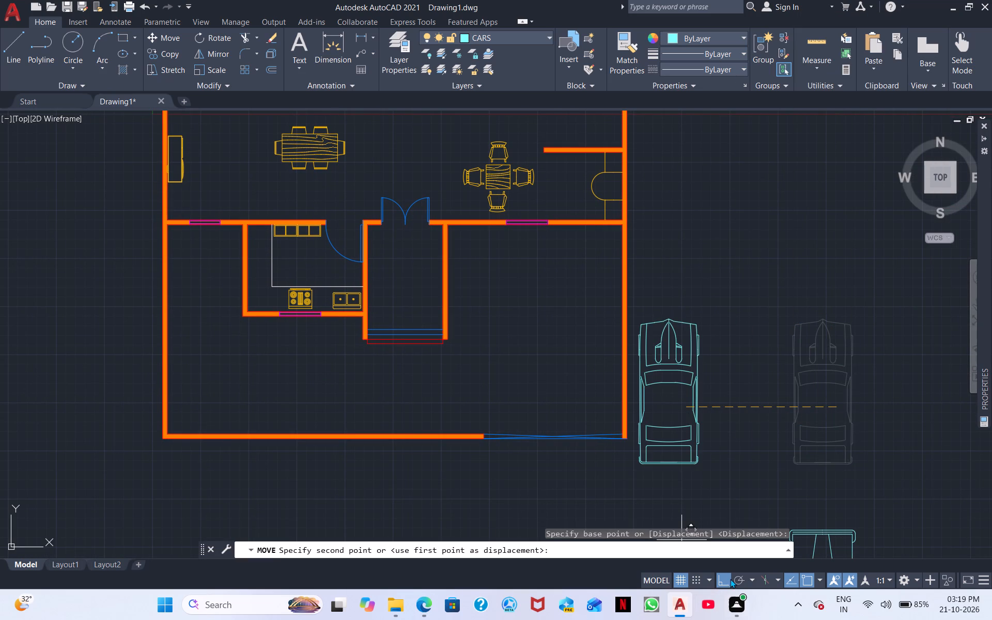
left_click(730, 579)
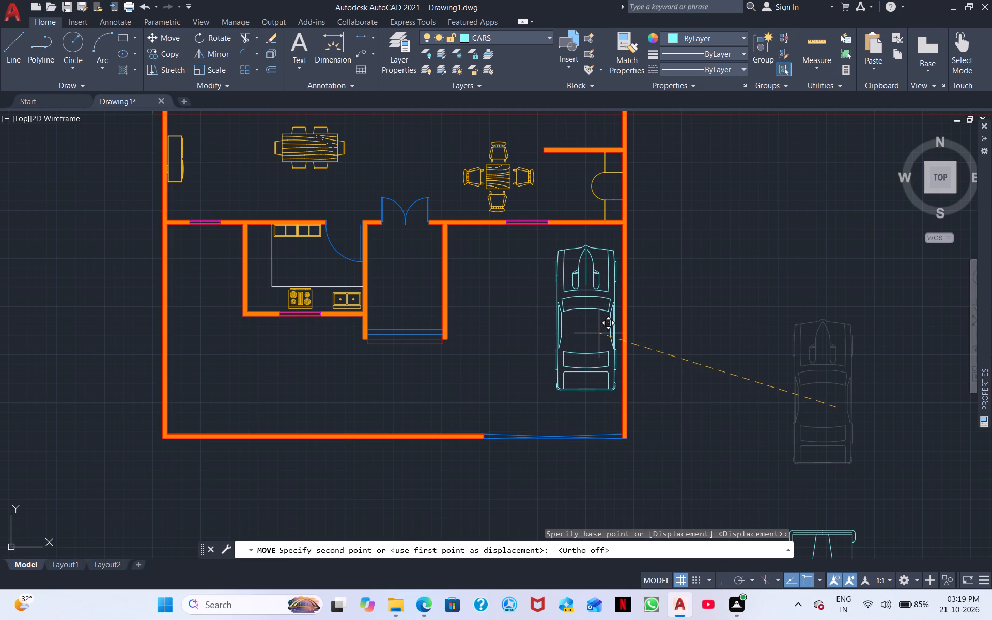
left_click(598, 334)
Move the sedan into the front yard, parked between the entrance porch wall and the sports car.
middle_click_drag(766, 491, 755, 401)
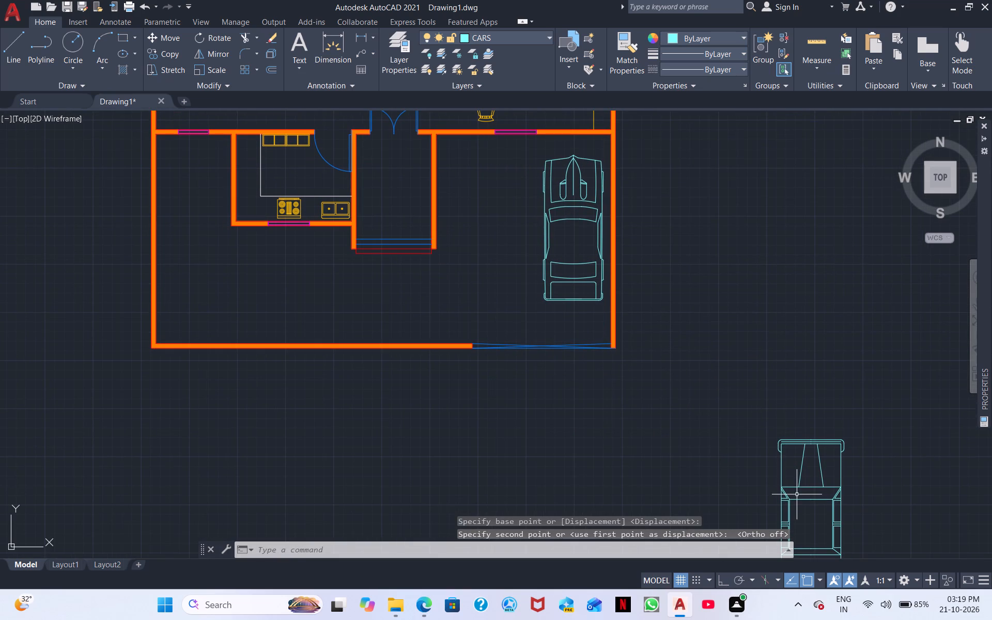
left_click(797, 495)
left_click(814, 513)
left_click_drag(826, 531, 827, 524)
left_click(786, 458)
right_click(785, 458)
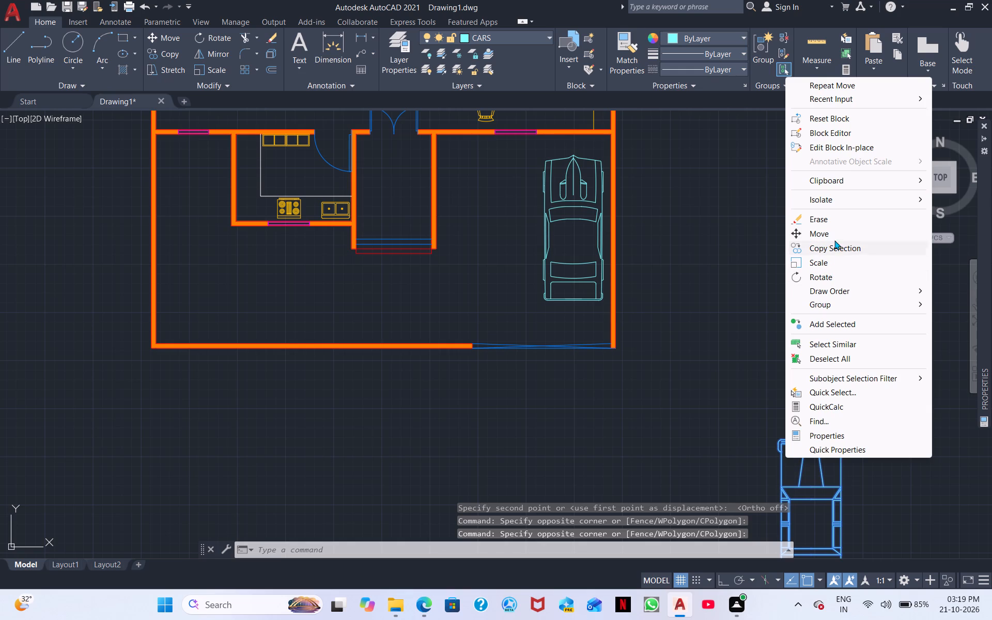
left_click(832, 228)
left_click(823, 512)
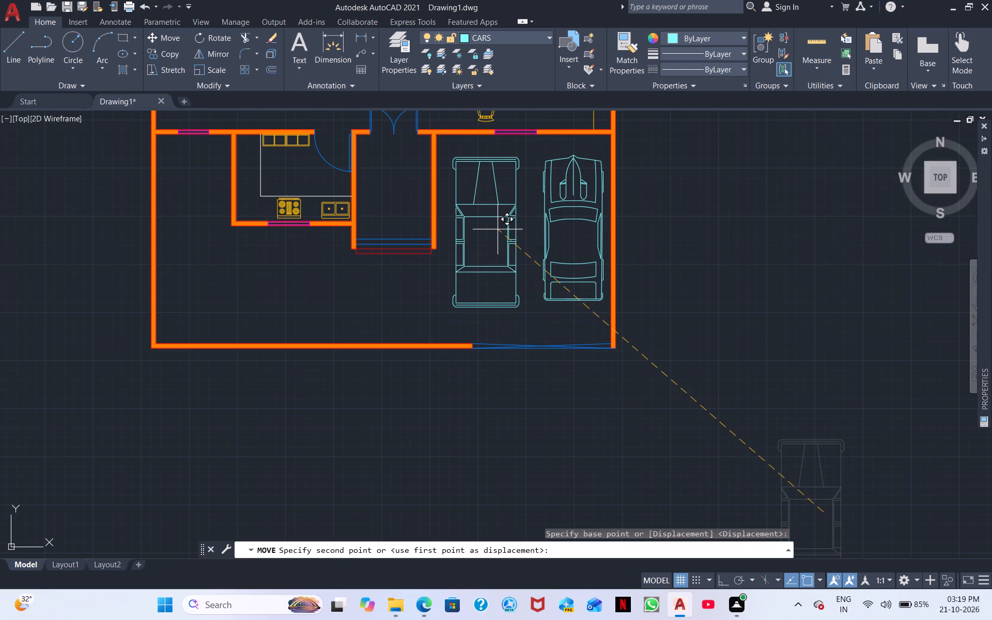
left_click(498, 229)
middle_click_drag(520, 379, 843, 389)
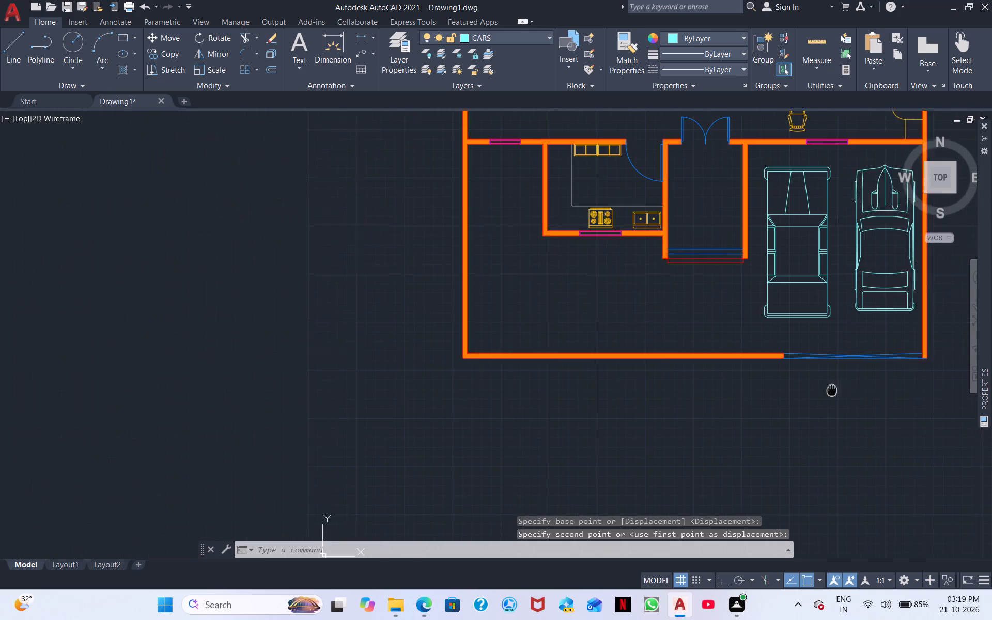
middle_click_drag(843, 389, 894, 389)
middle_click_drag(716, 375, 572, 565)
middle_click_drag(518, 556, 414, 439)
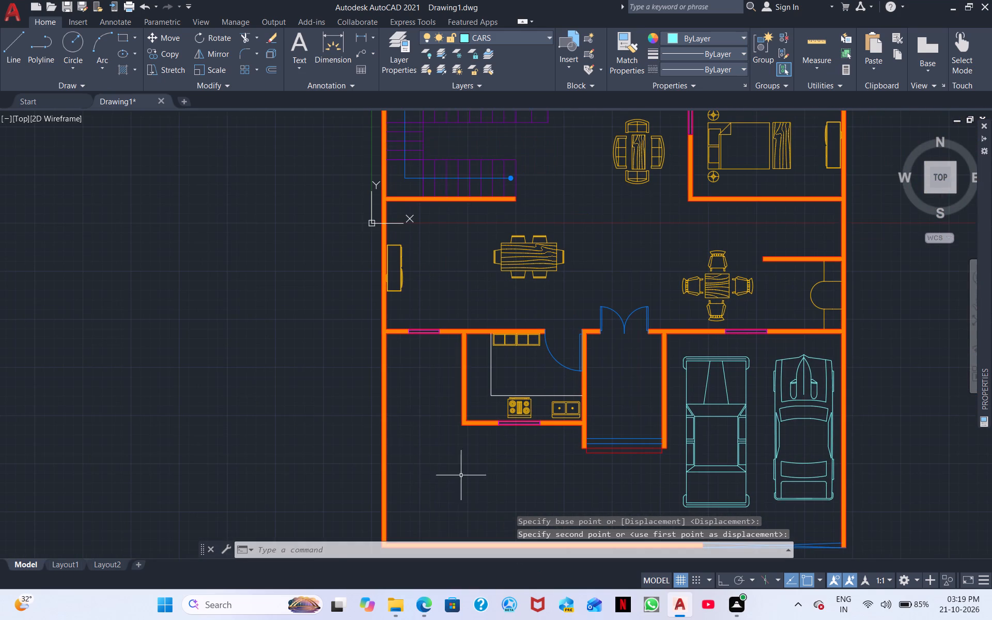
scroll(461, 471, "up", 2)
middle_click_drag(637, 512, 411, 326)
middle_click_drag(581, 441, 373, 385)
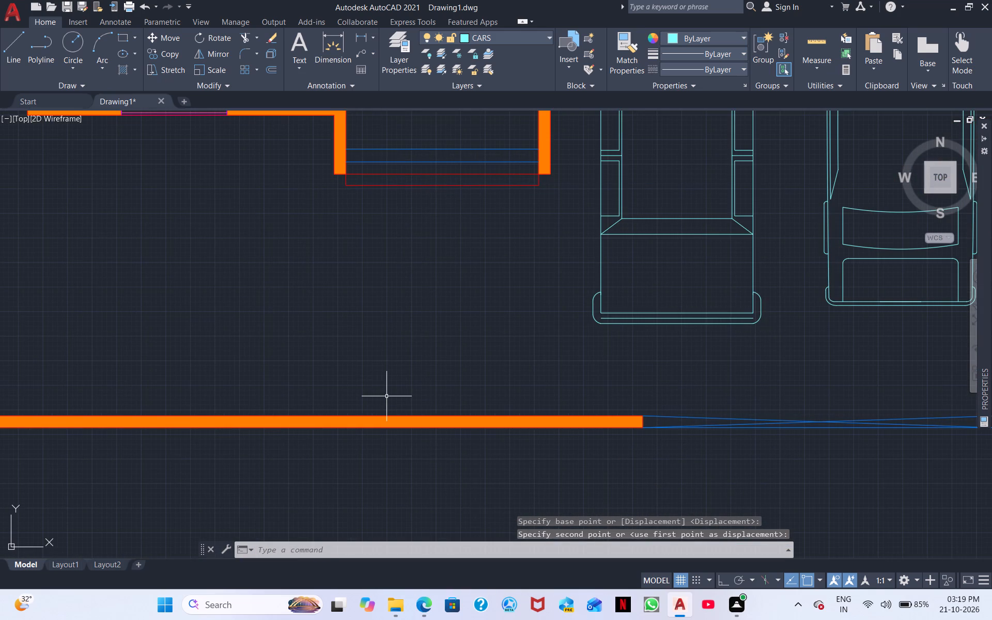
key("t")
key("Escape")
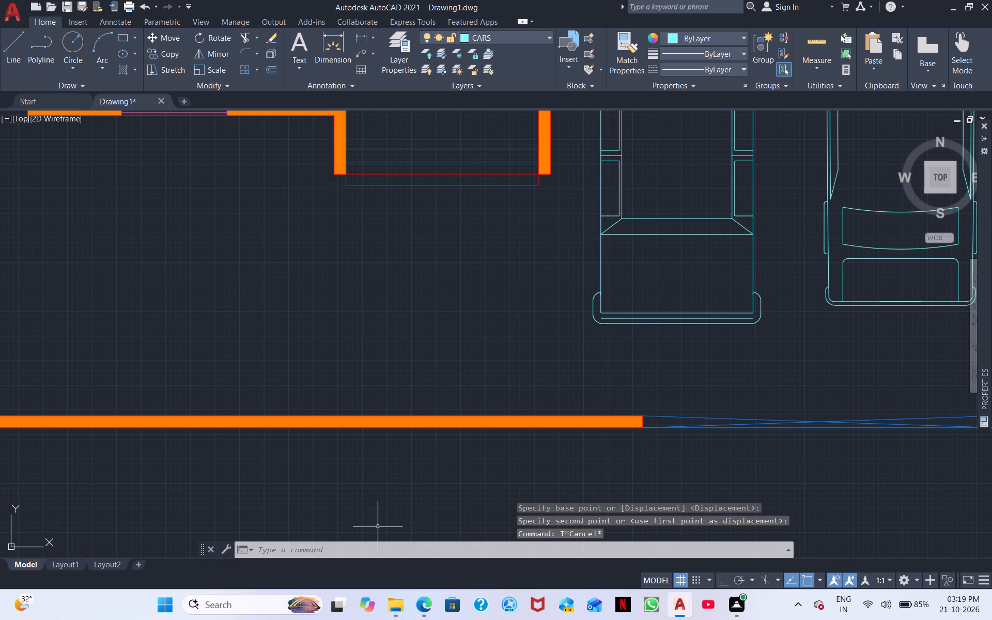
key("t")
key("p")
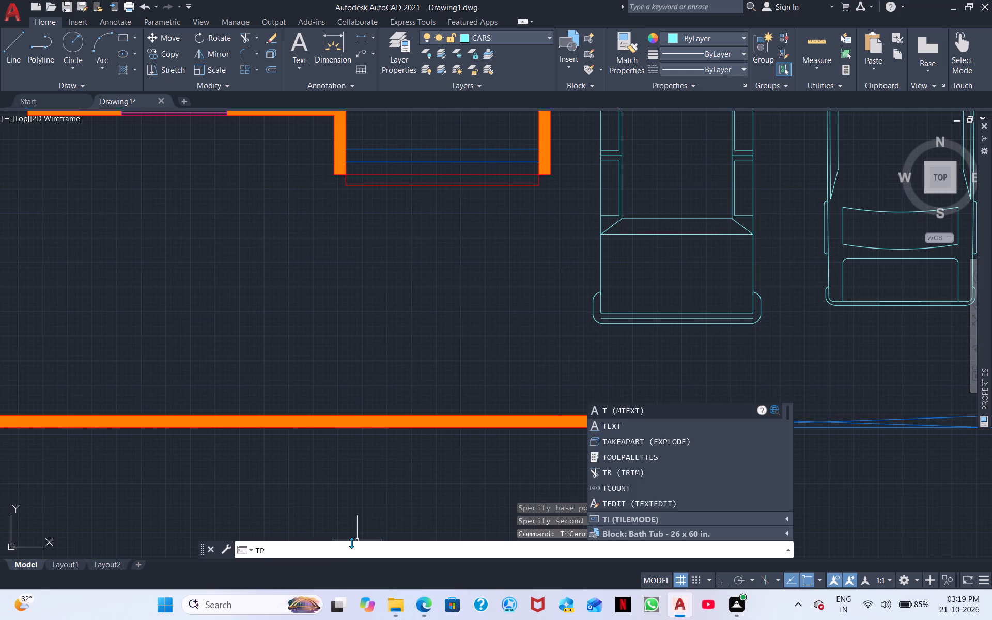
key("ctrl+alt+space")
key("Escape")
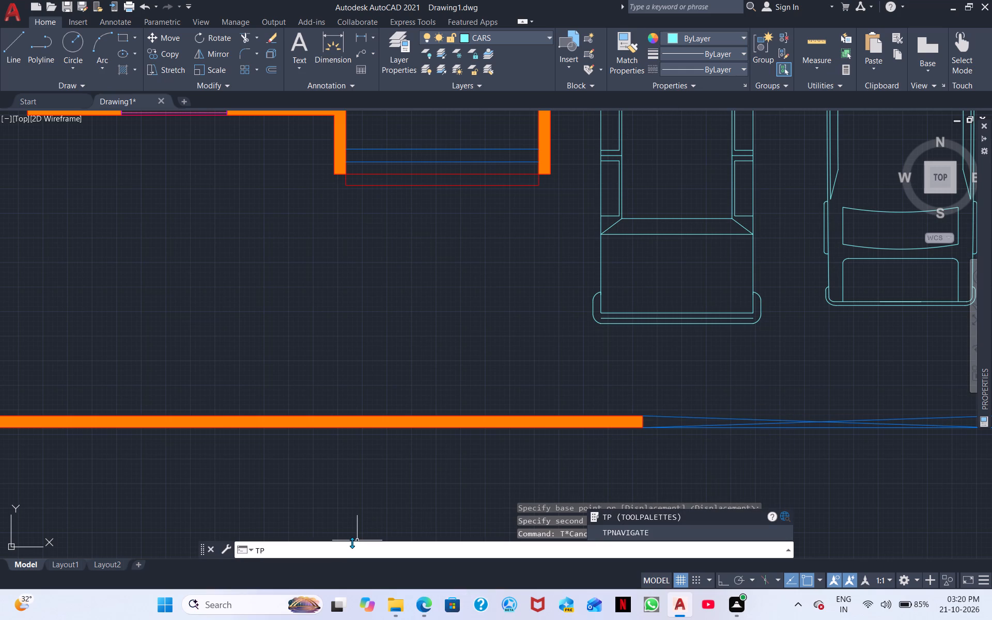
Make TREES the current layer and insert a Trees - Metric block from the tool palettes outside the plot, east of the gate.
left_click(501, 38)
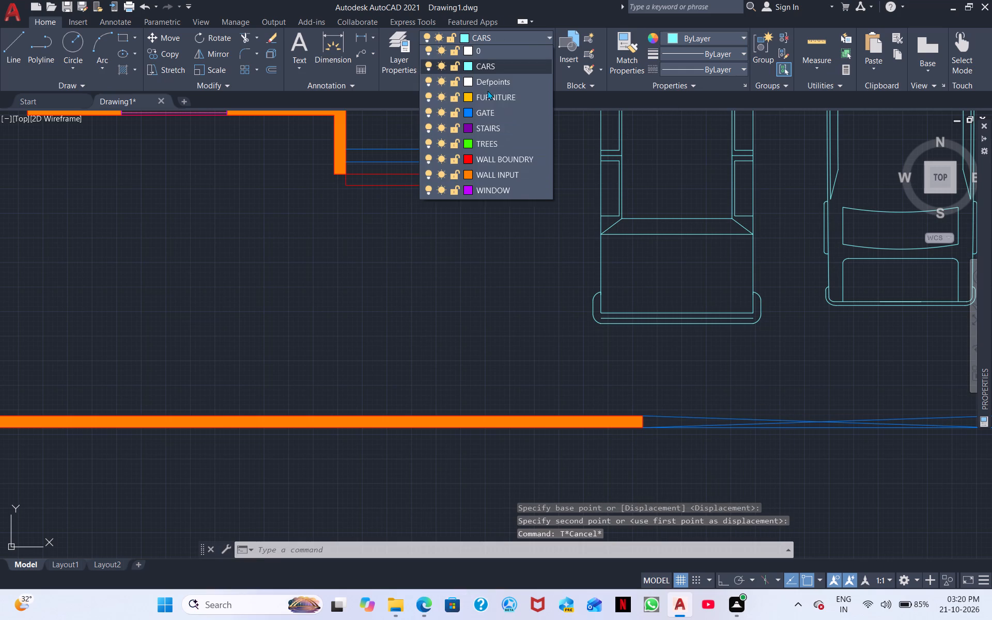
left_click(479, 147)
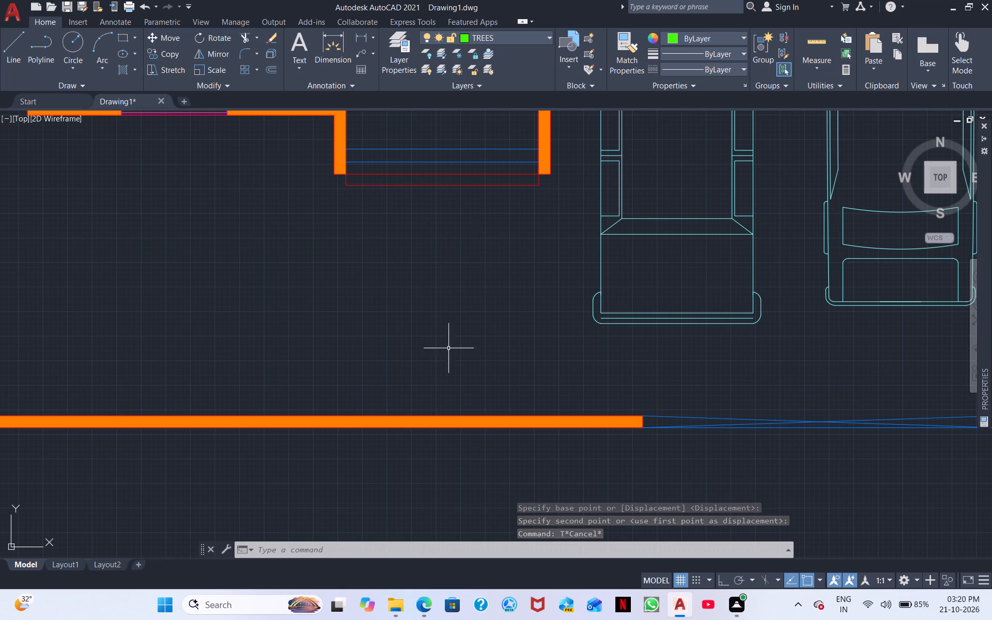
key("t")
key("p")
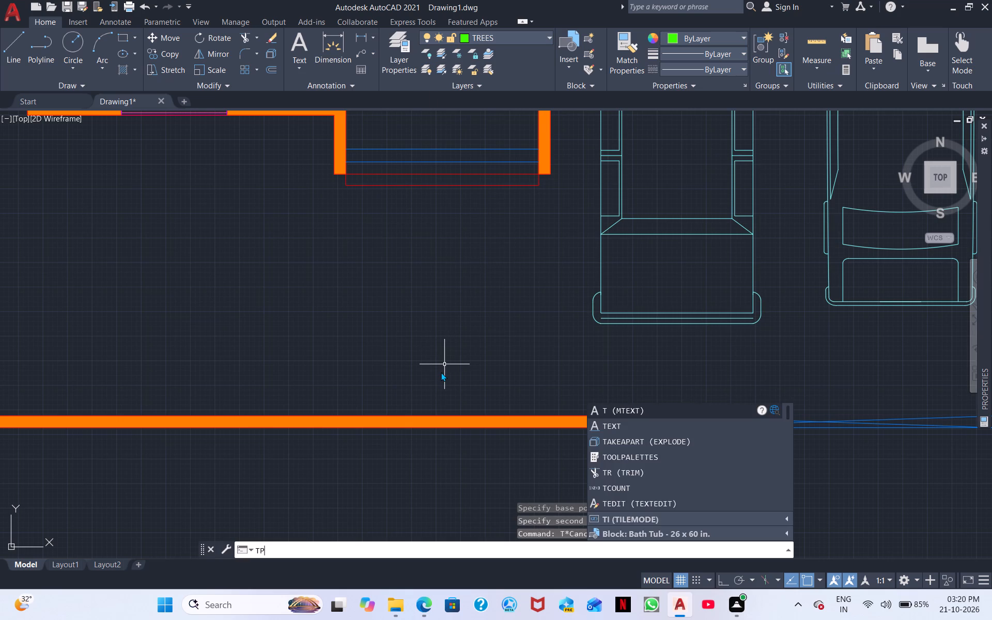
key("space")
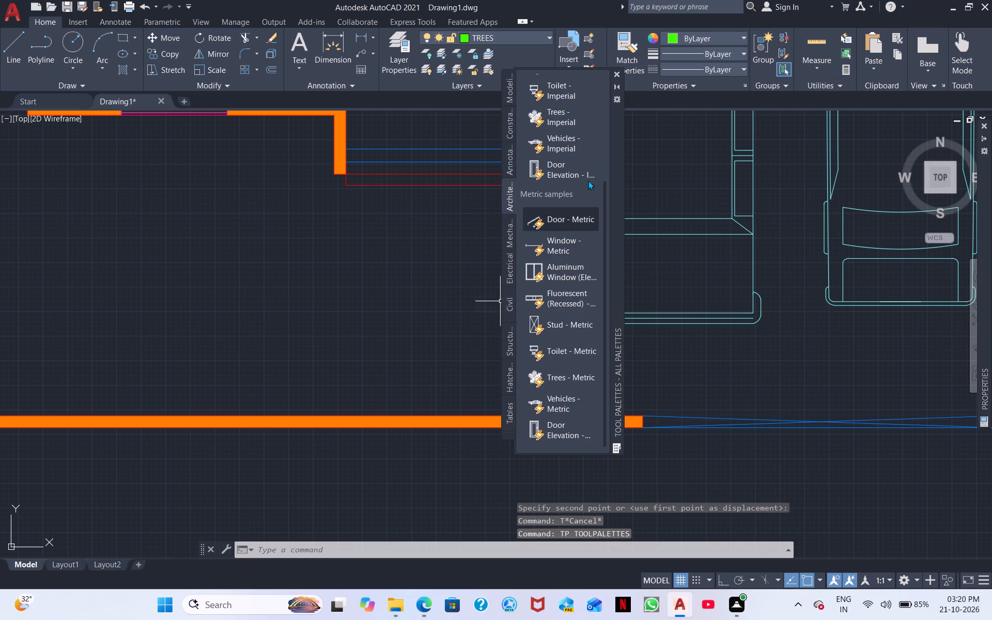
left_click(568, 376)
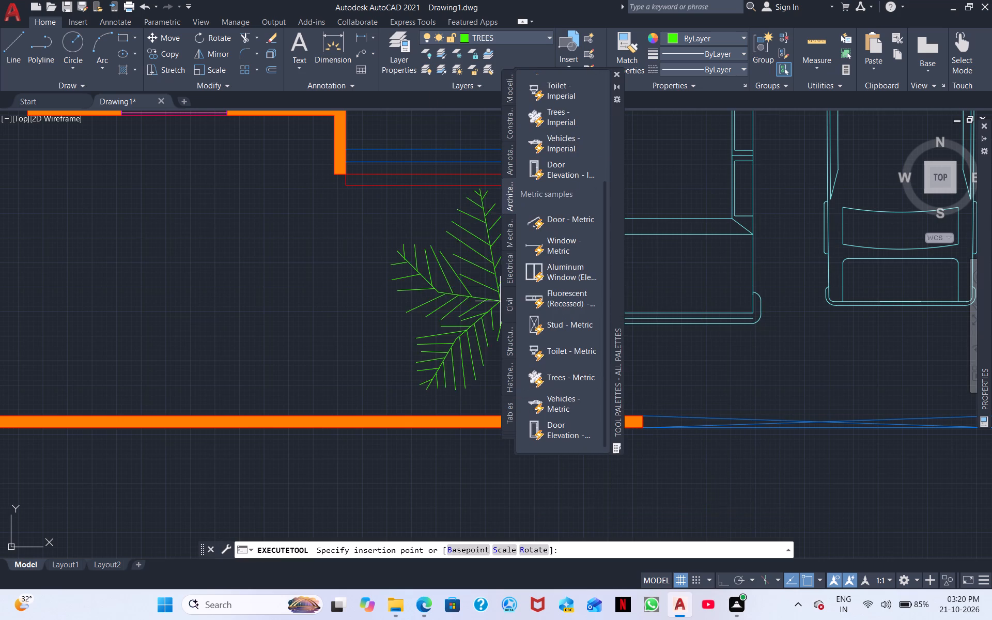
scroll(746, 505, "down", 2)
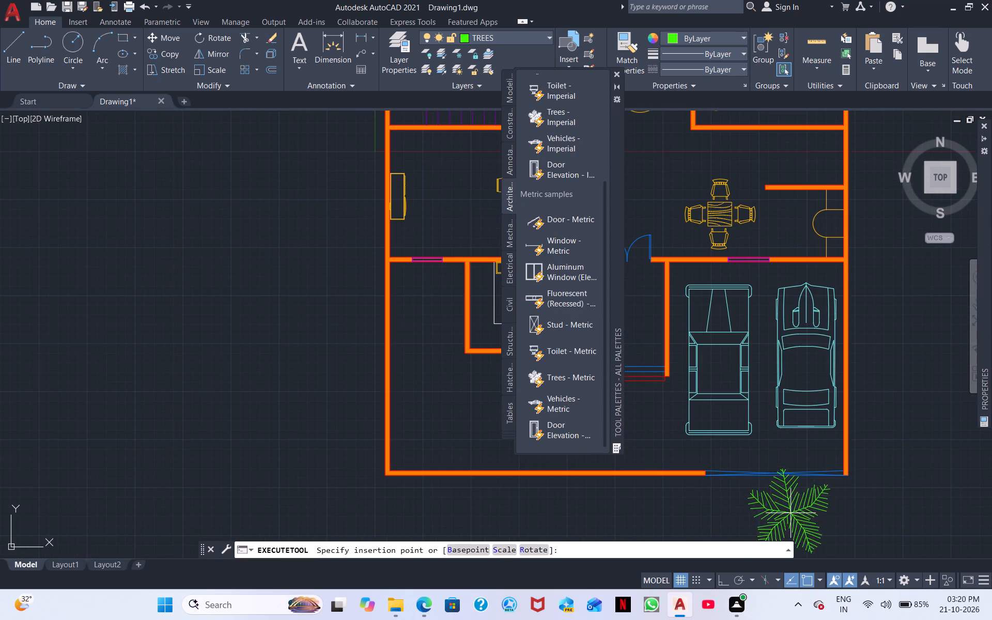
left_click(931, 466)
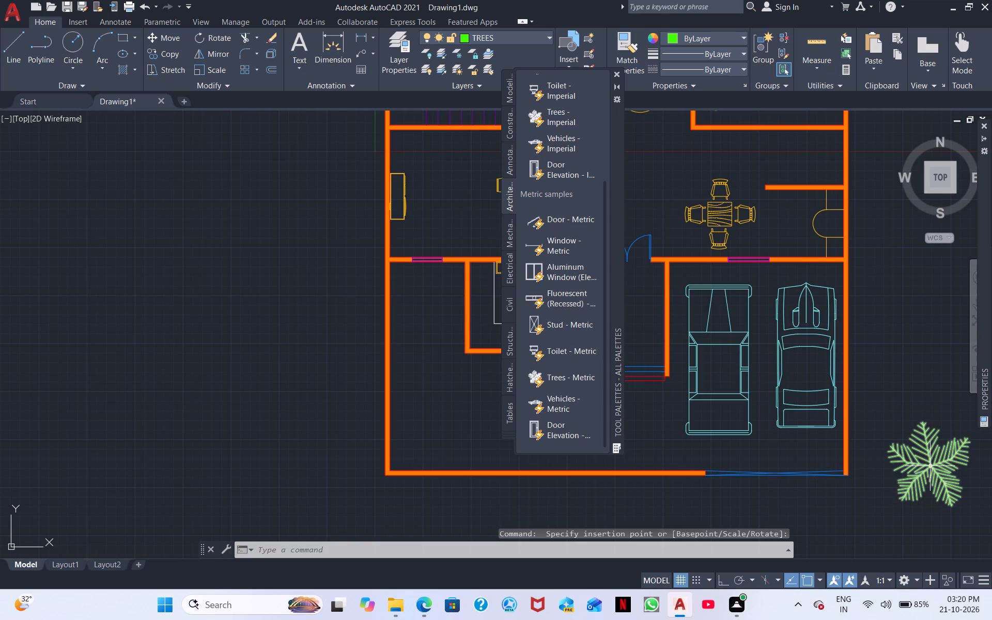
key("Escape")
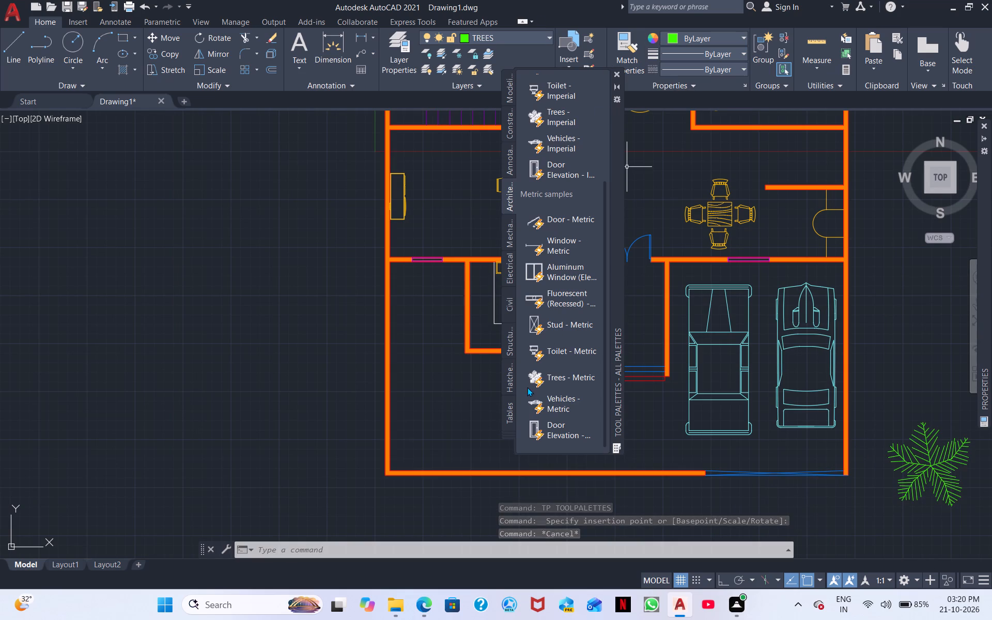
Insert a second Trees - Metric block in the open strip west of the kitchen, then close the tool palettes.
left_click(552, 371)
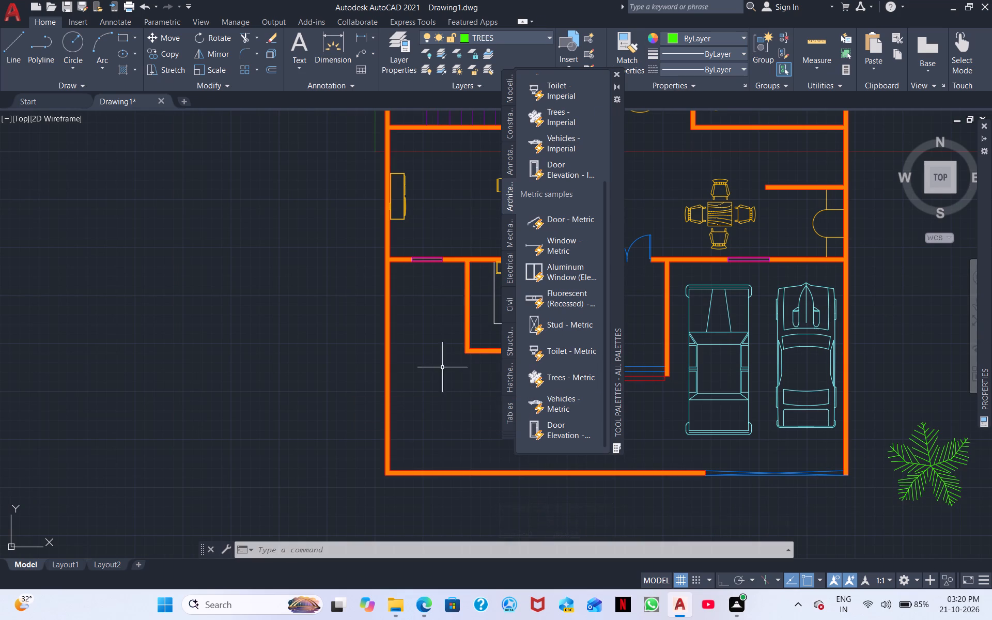
left_click(535, 376)
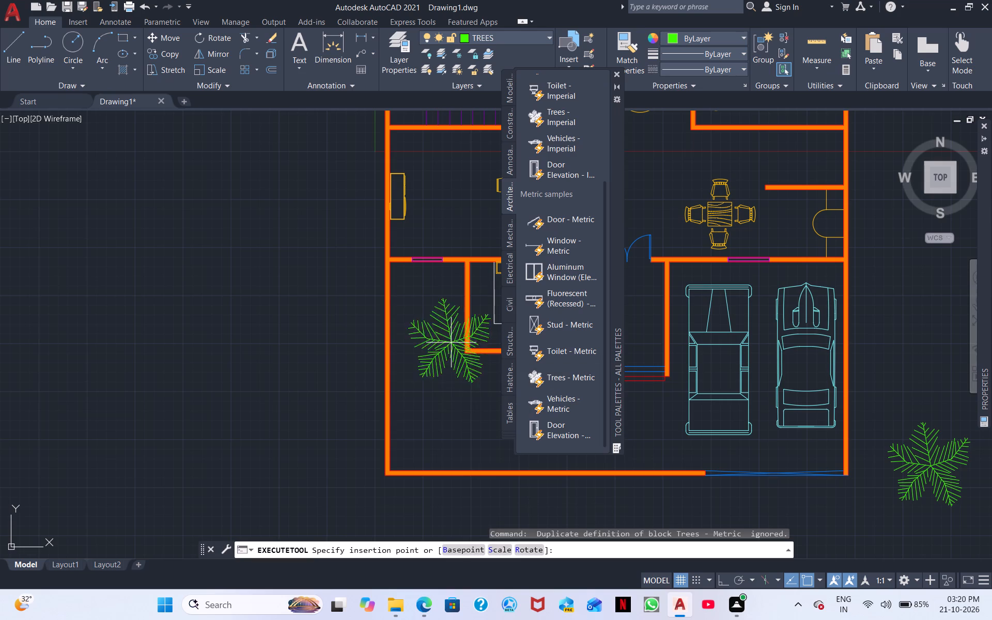
left_click(431, 305)
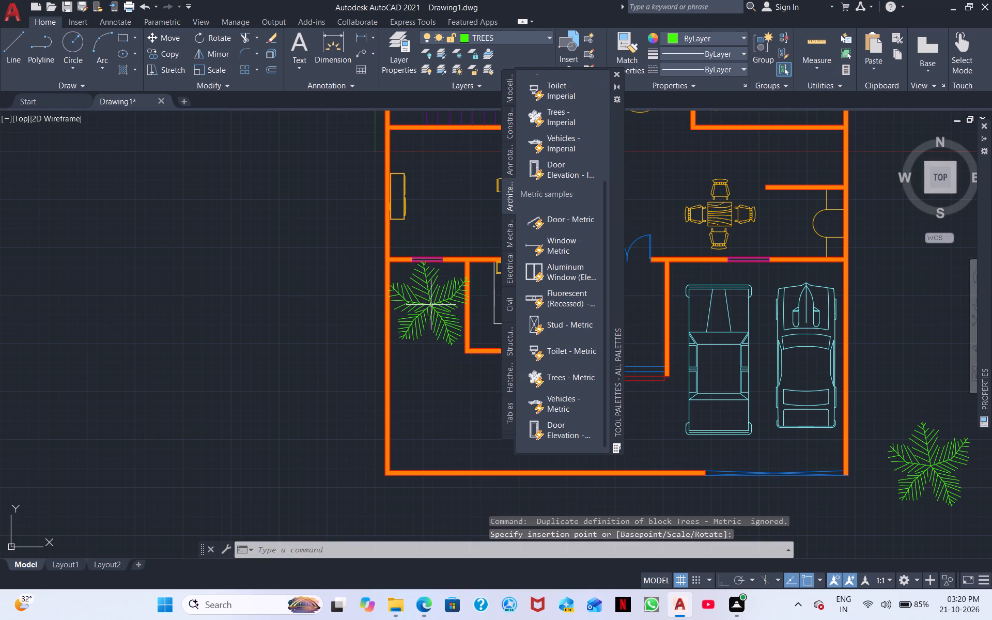
key("Escape")
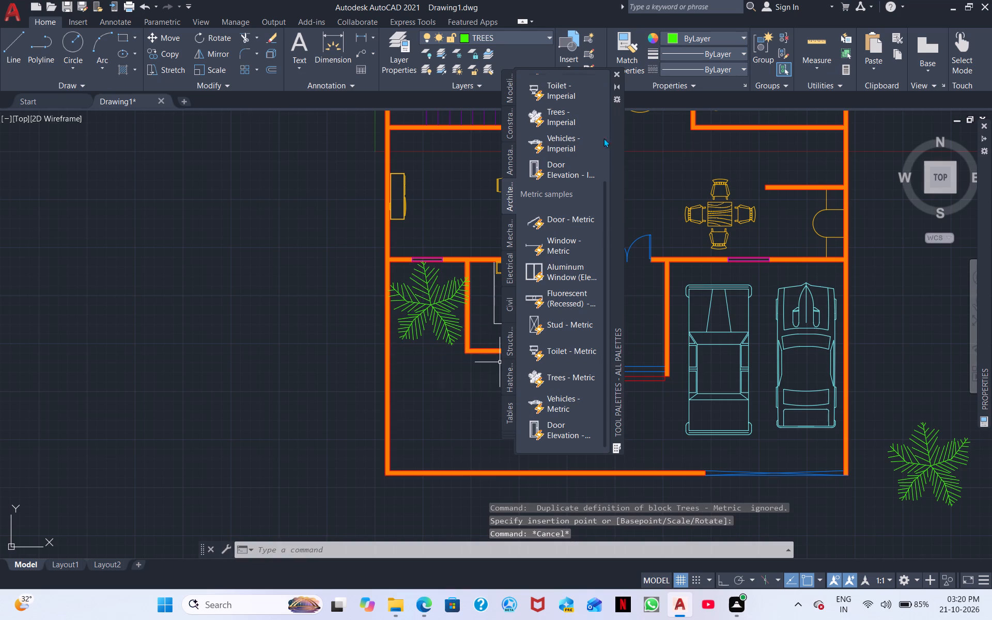
left_click(617, 72)
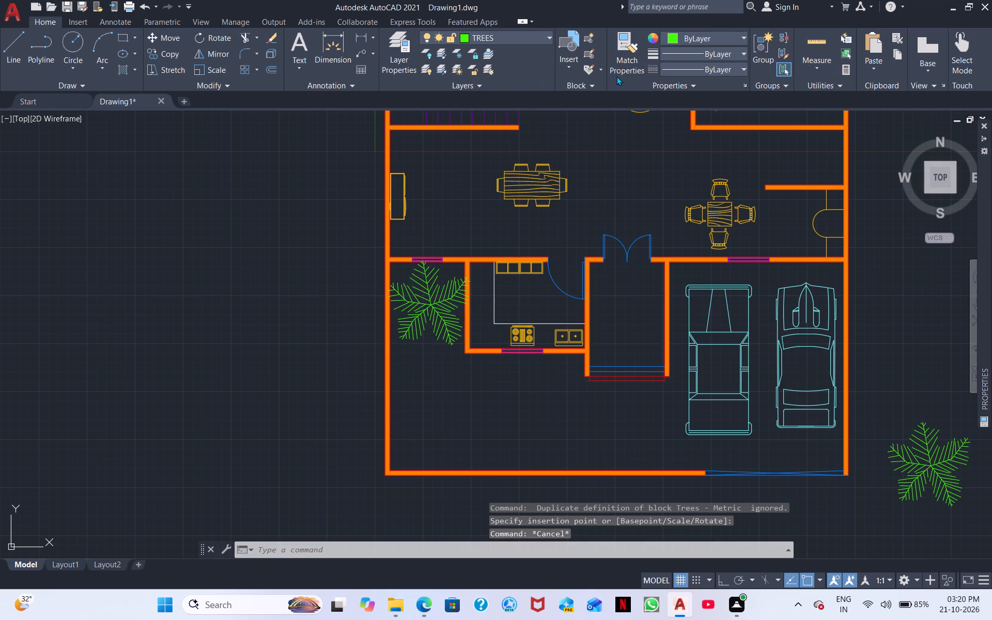
Scale the tree outside the plot down freehand to a small potted-plant size.
left_click(912, 462)
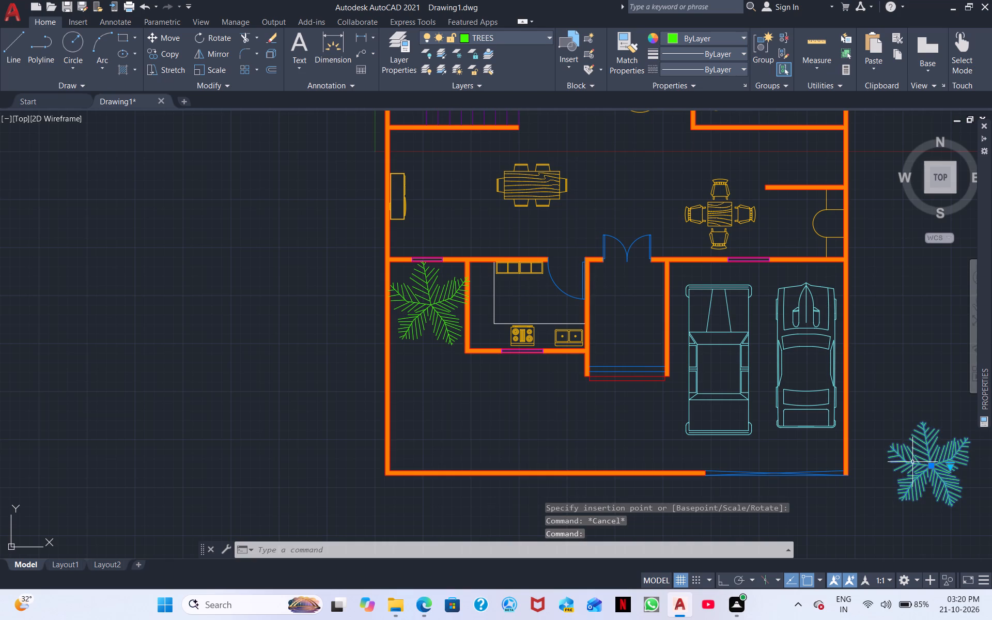
right_click(912, 462)
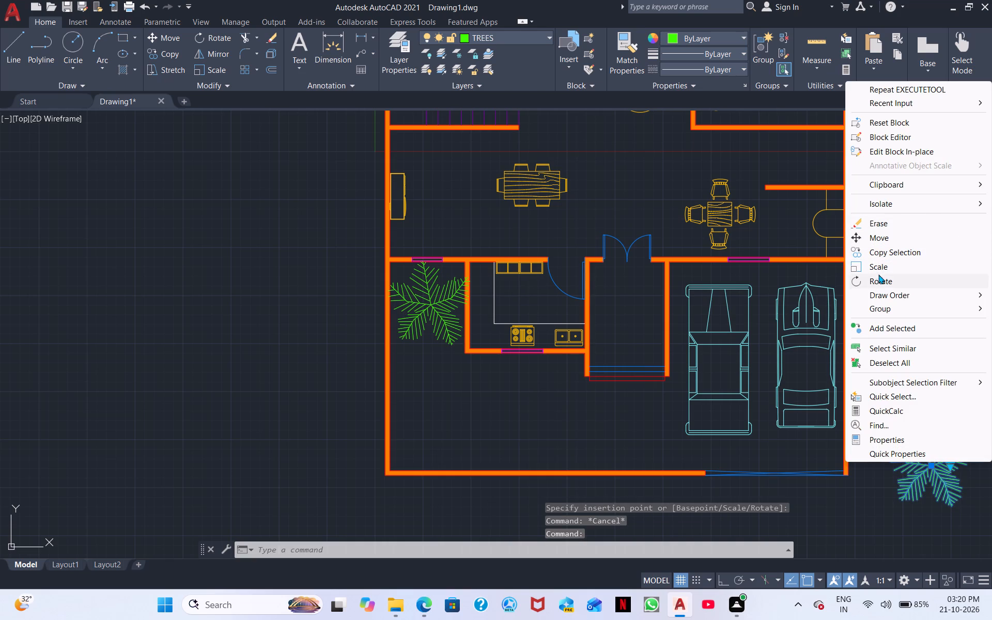
left_click(886, 265)
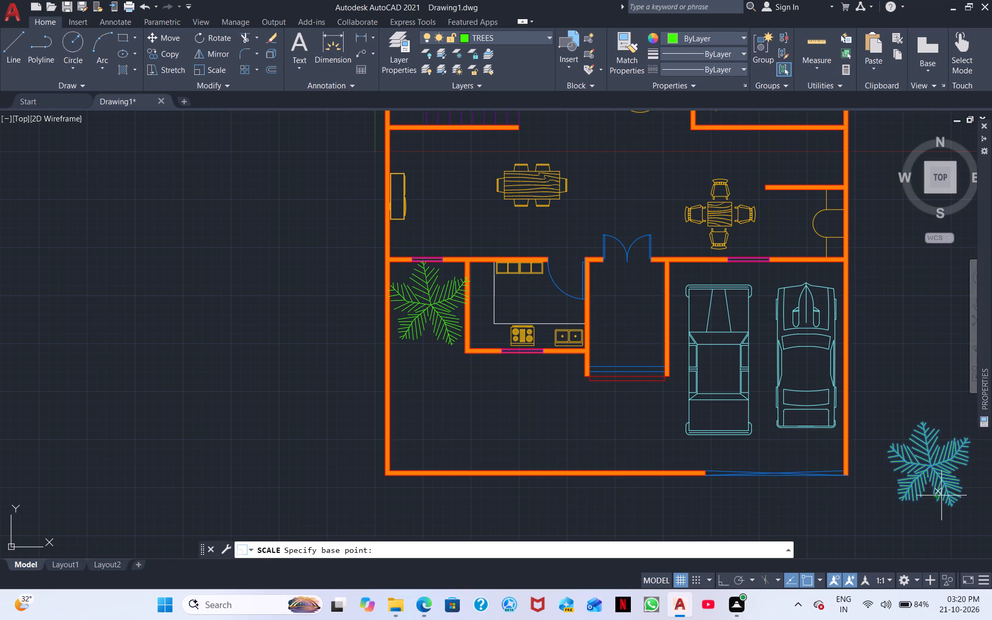
left_click(942, 494)
left_click(943, 516)
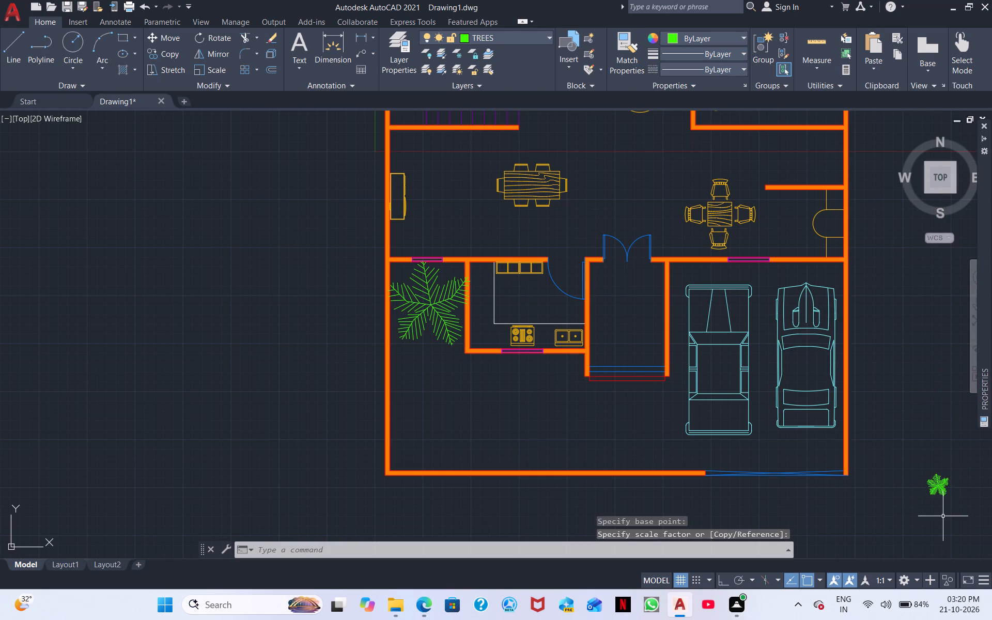
Move the small tree into the northwest corner of the entrance porch, beside the double door.
scroll(943, 516, "up", 1)
left_click(936, 474)
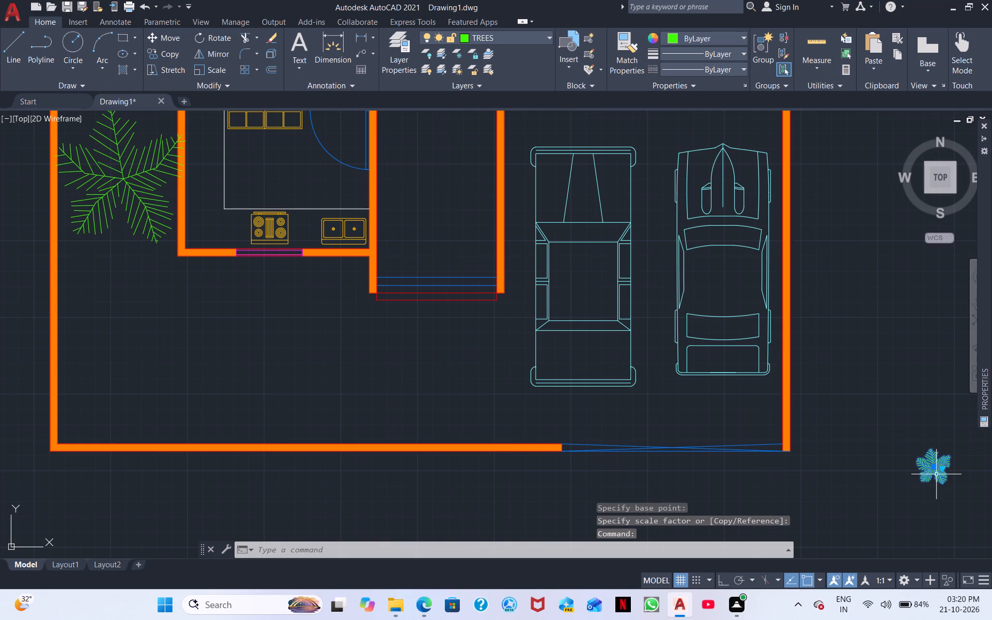
right_click(936, 474)
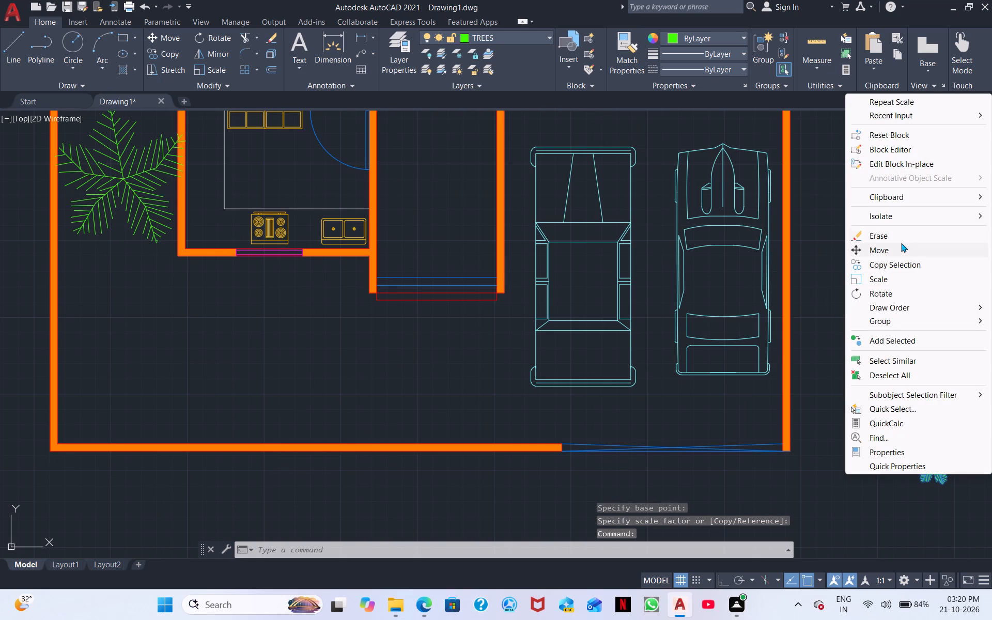
left_click(901, 243)
left_click(934, 473)
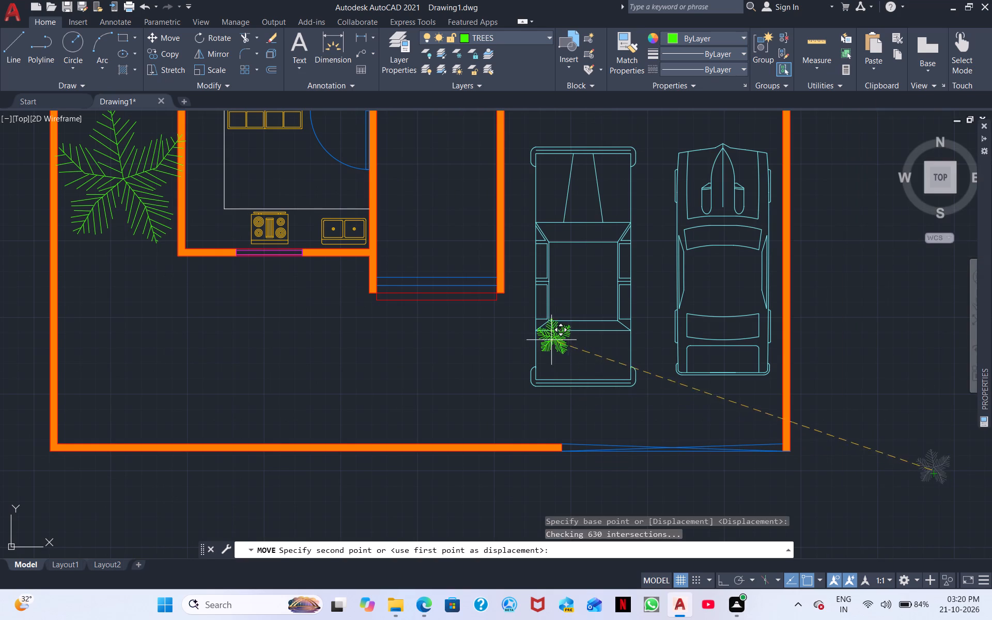
middle_click_drag(551, 339, 904, 473)
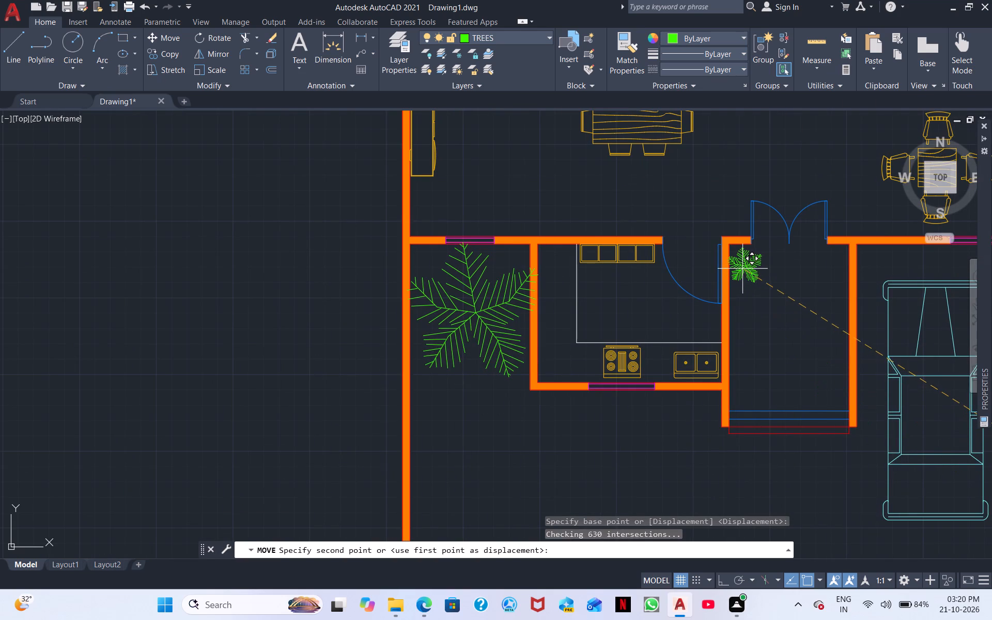
left_click(742, 268)
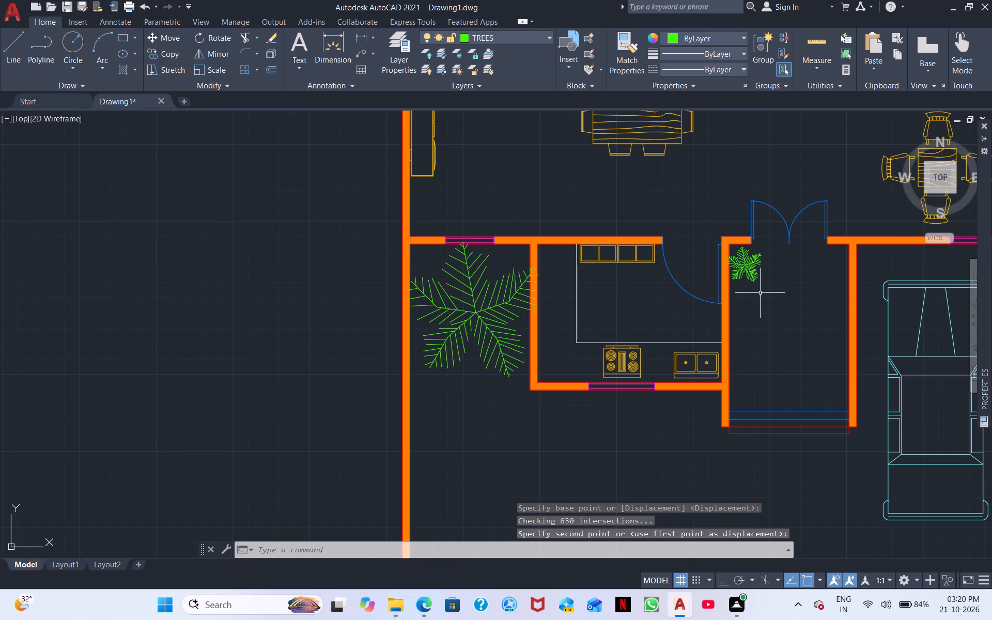
Scale the small plant in the porch's northwest corner down slightly, freehand, about its south tip.
left_click(758, 290)
left_click(743, 269)
right_click(743, 269)
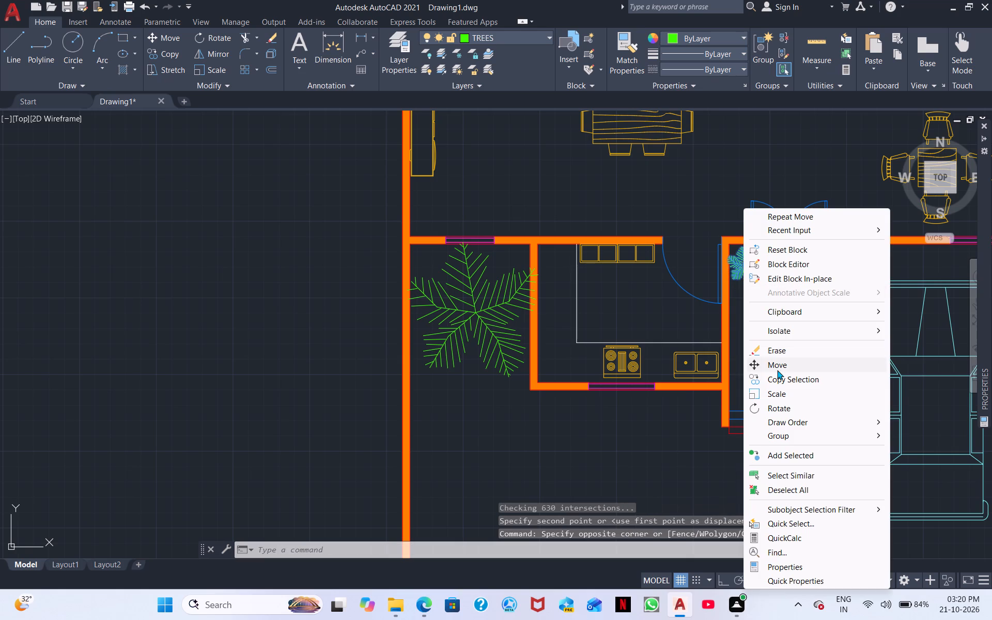
left_click(779, 391)
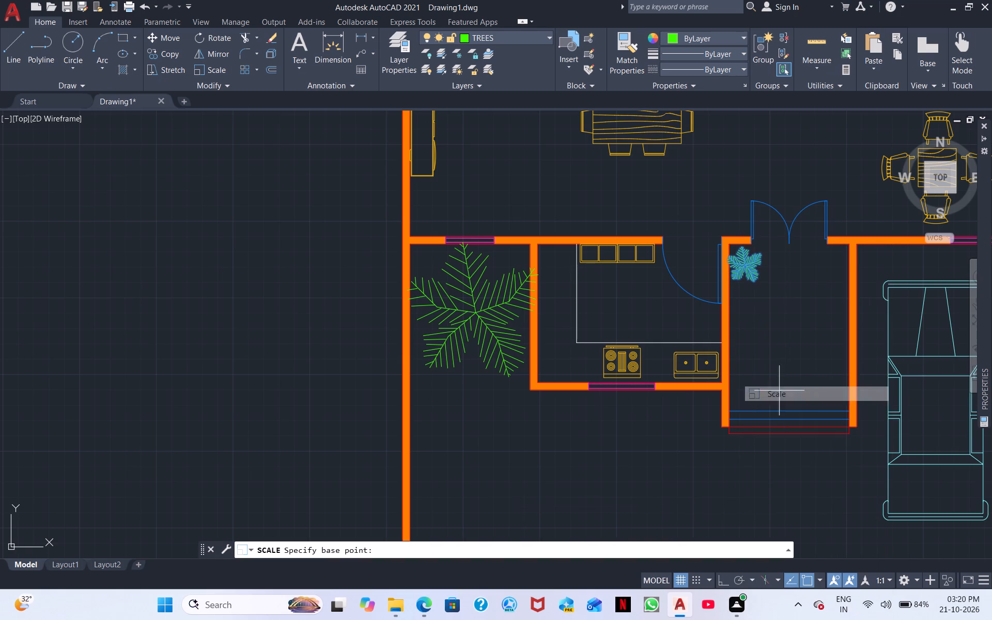
scroll(756, 293, "up", 4)
middle_click_drag(750, 258, 799, 389)
left_click(778, 333)
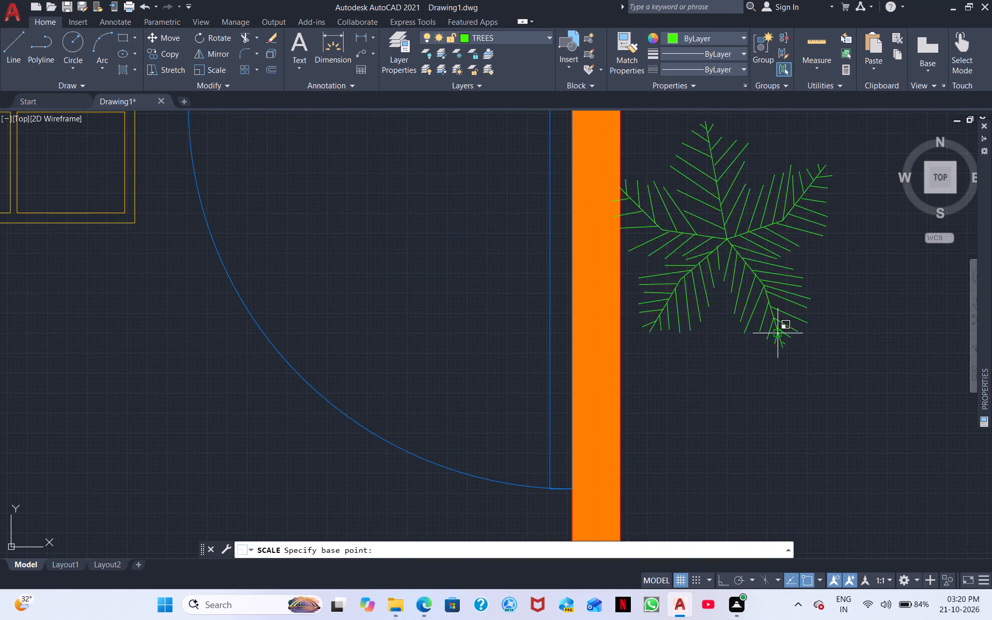
scroll(856, 481, "down", 3)
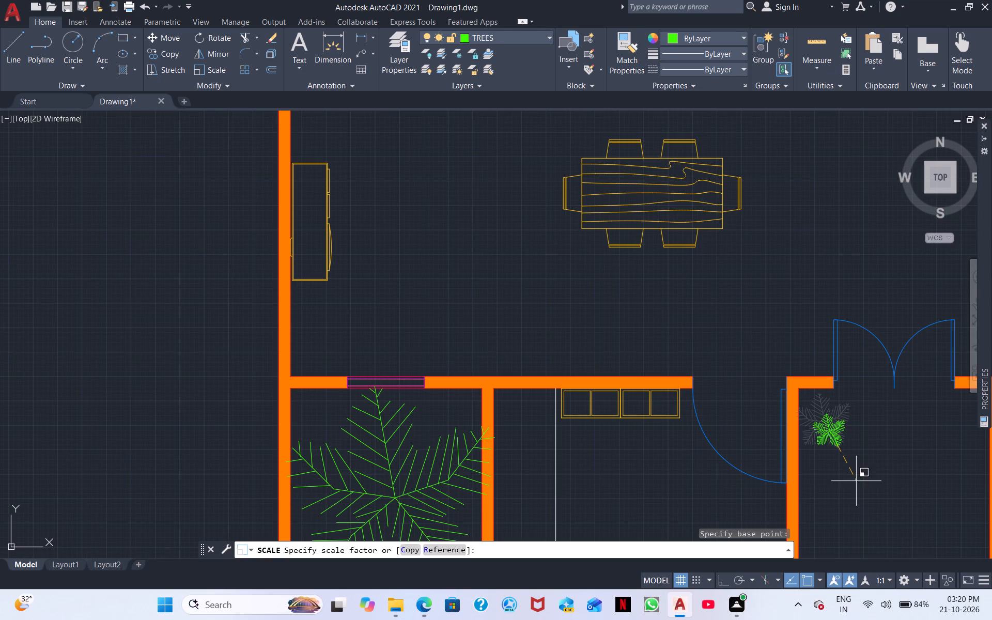
left_click(858, 497)
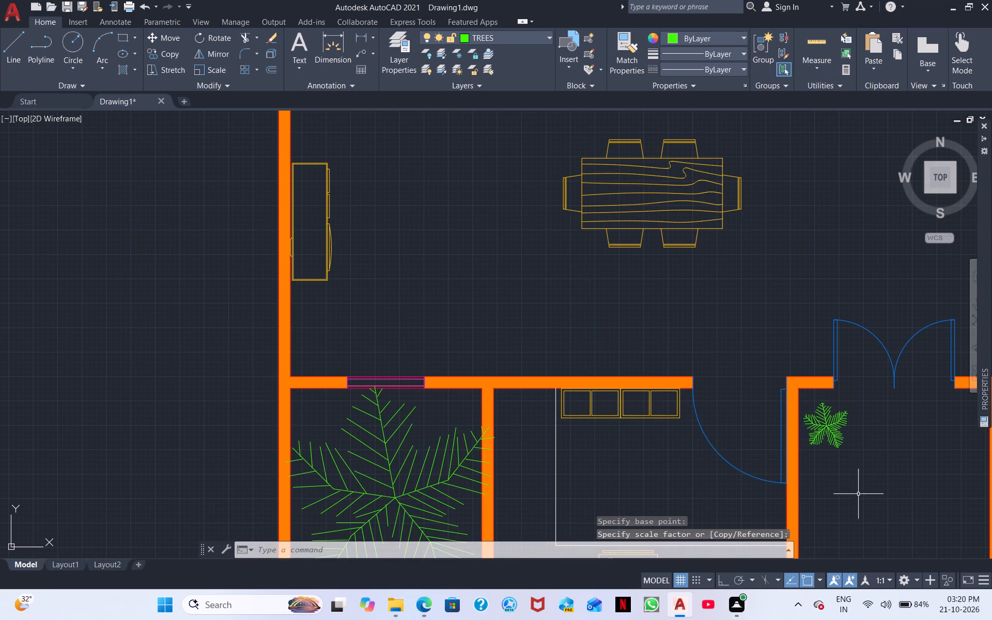
Turn on Ortho while copying the small plant straight east about 6' to the porch's northeast corner, beside the double door.
left_click(826, 424)
right_click(826, 424)
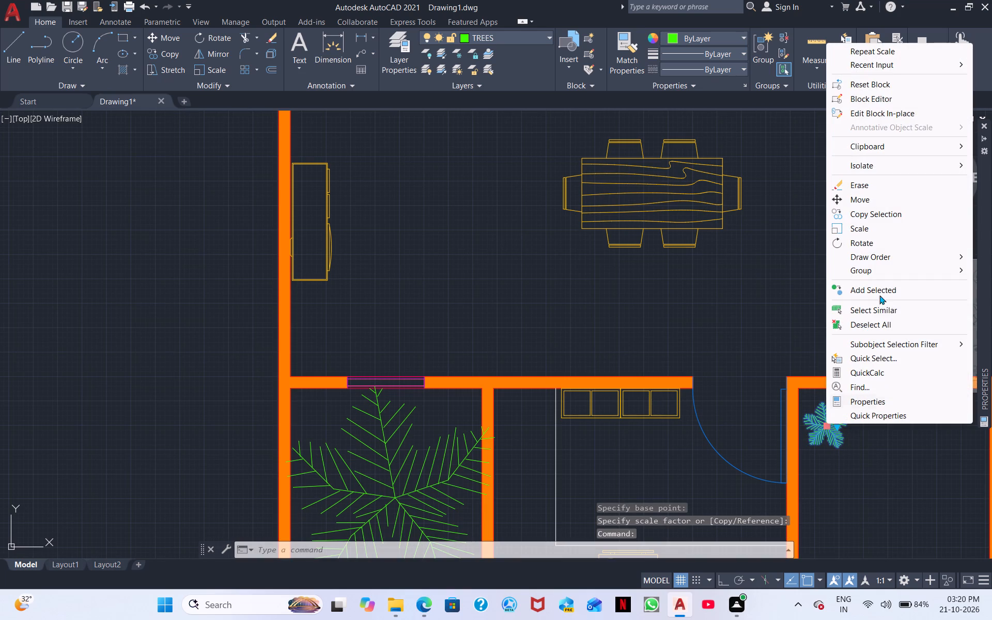
left_click(875, 215)
left_click(828, 431)
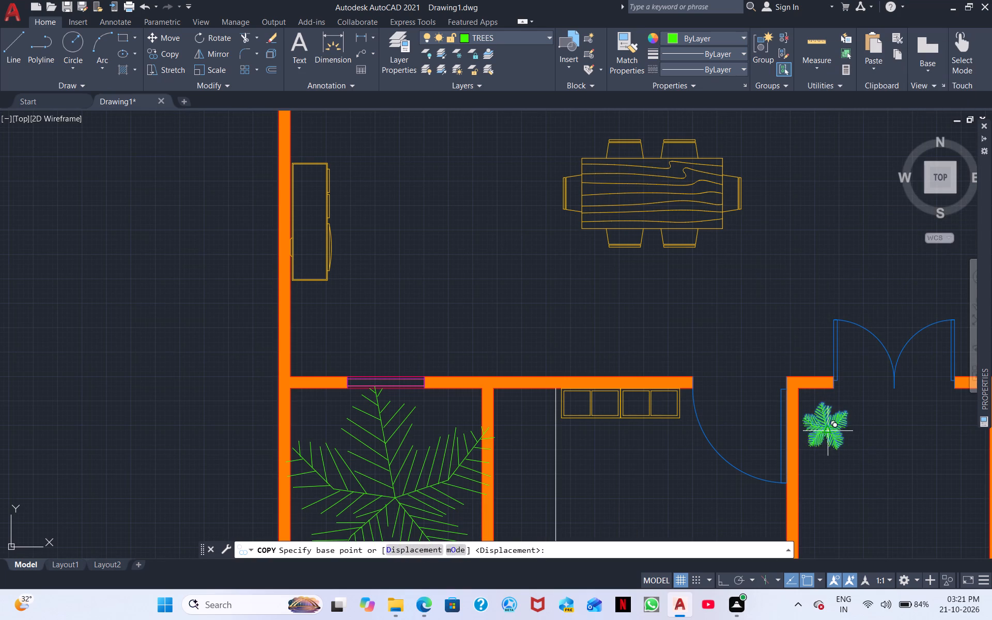
middle_click_drag(966, 454, 762, 343)
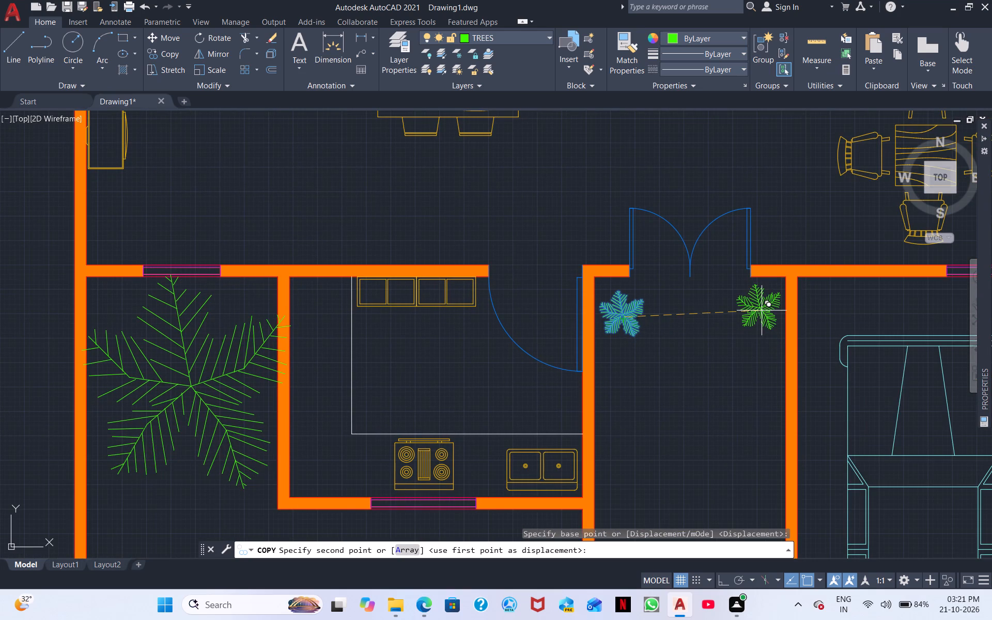
left_click(723, 583)
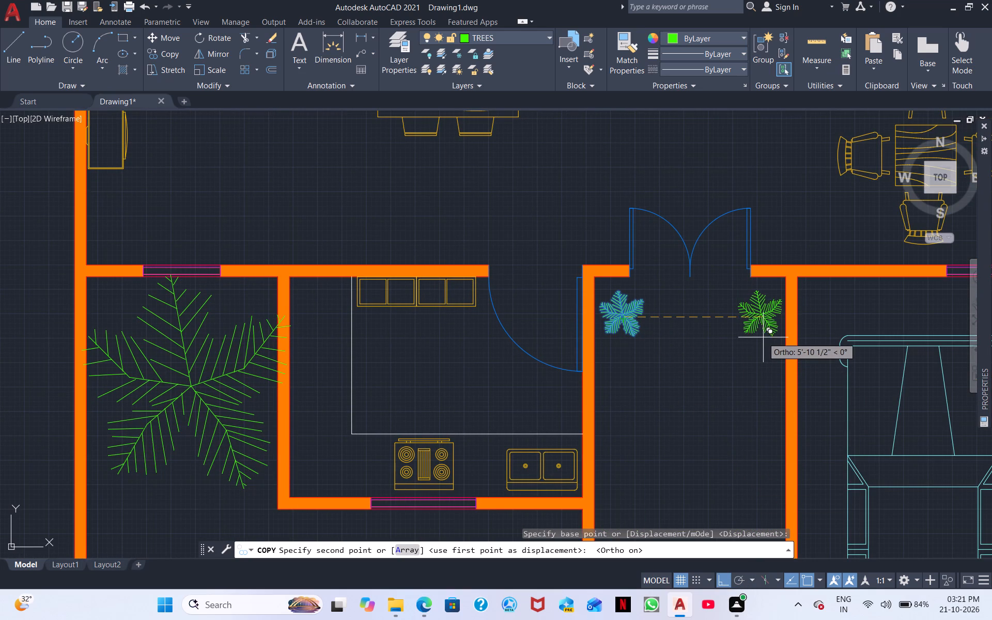
left_click(766, 335)
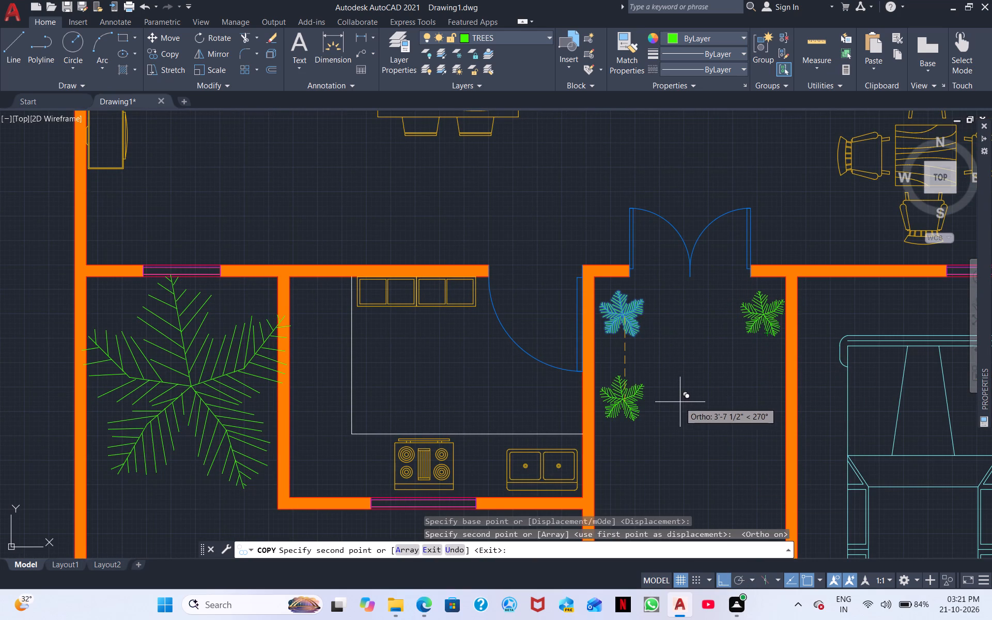
Place four more copies in a row southward along the porch's west wall, the last about 7'-8" from the original, then end the copying.
left_click(614, 364)
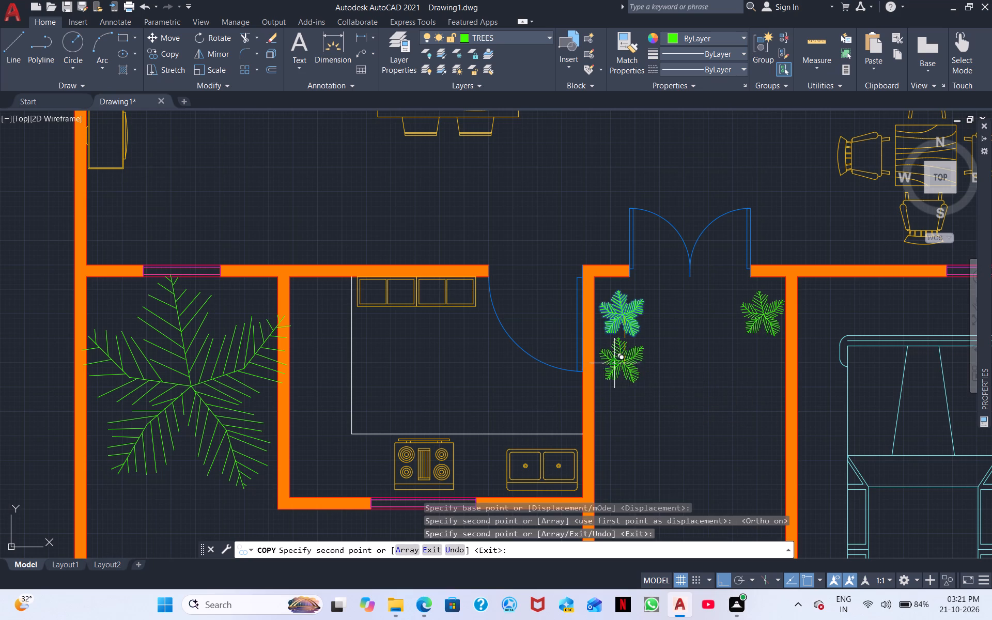
left_click(616, 408)
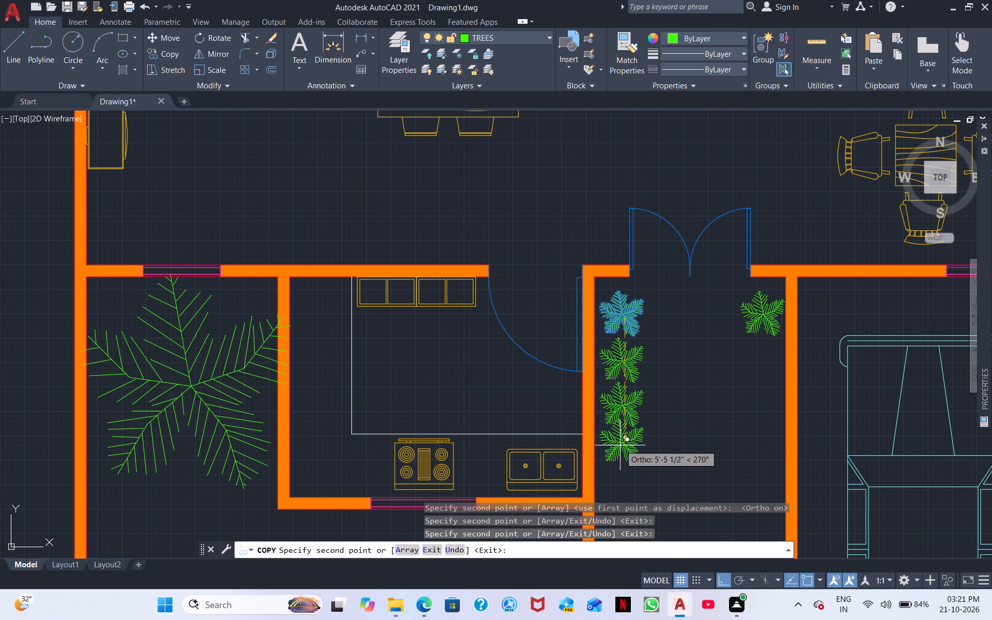
left_click(619, 450)
scroll(626, 486, "down", 1)
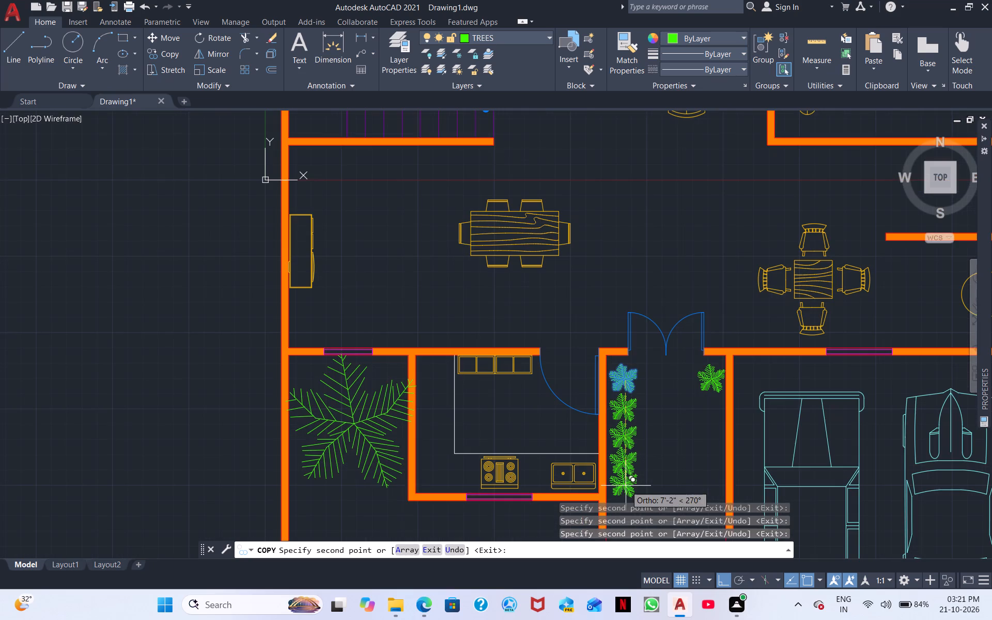
middle_click_drag(620, 493, 650, 365)
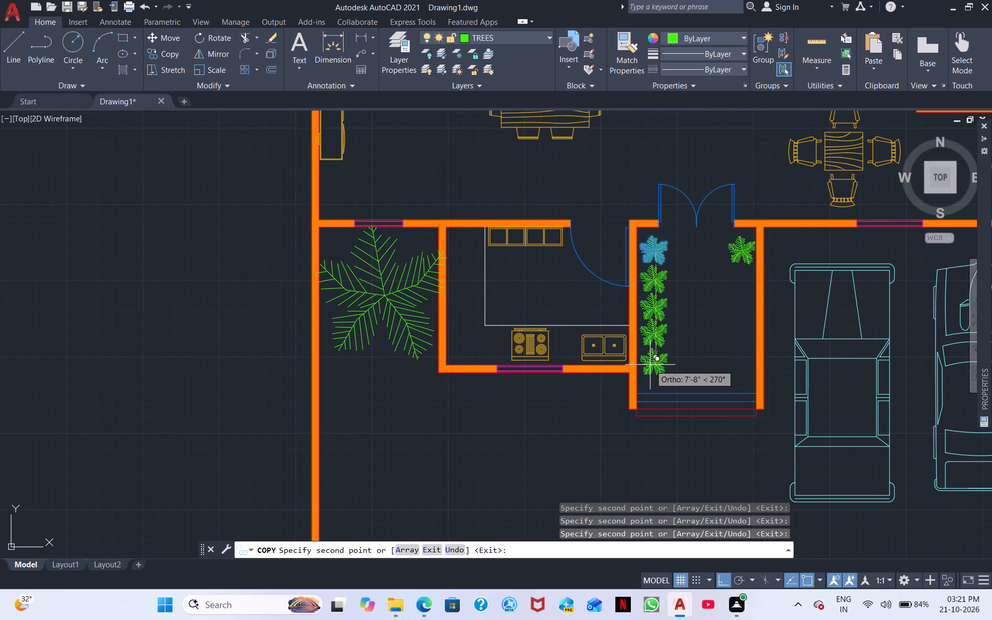
left_click(650, 365)
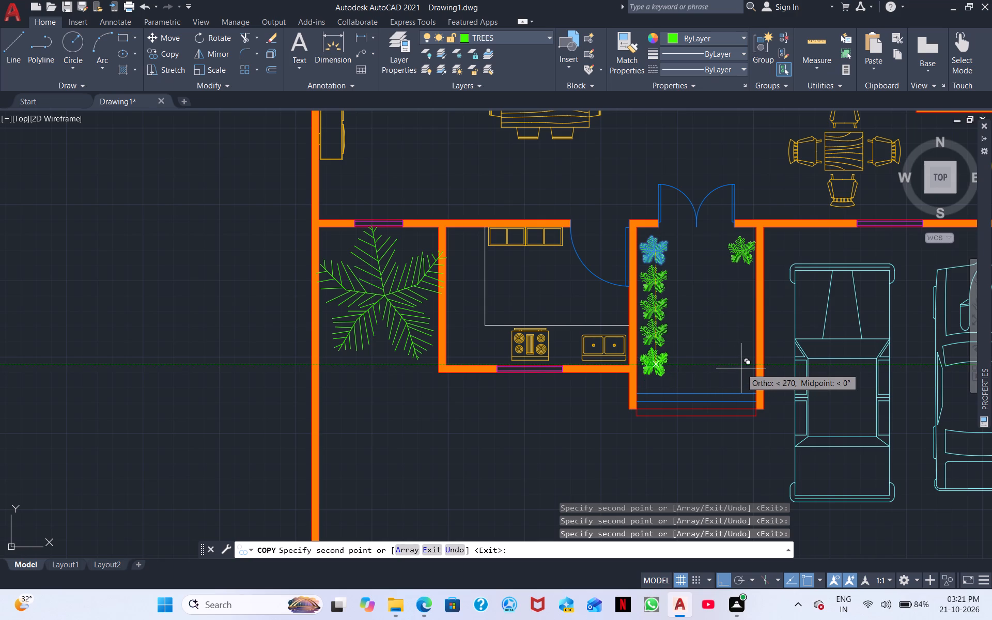
key("Escape")
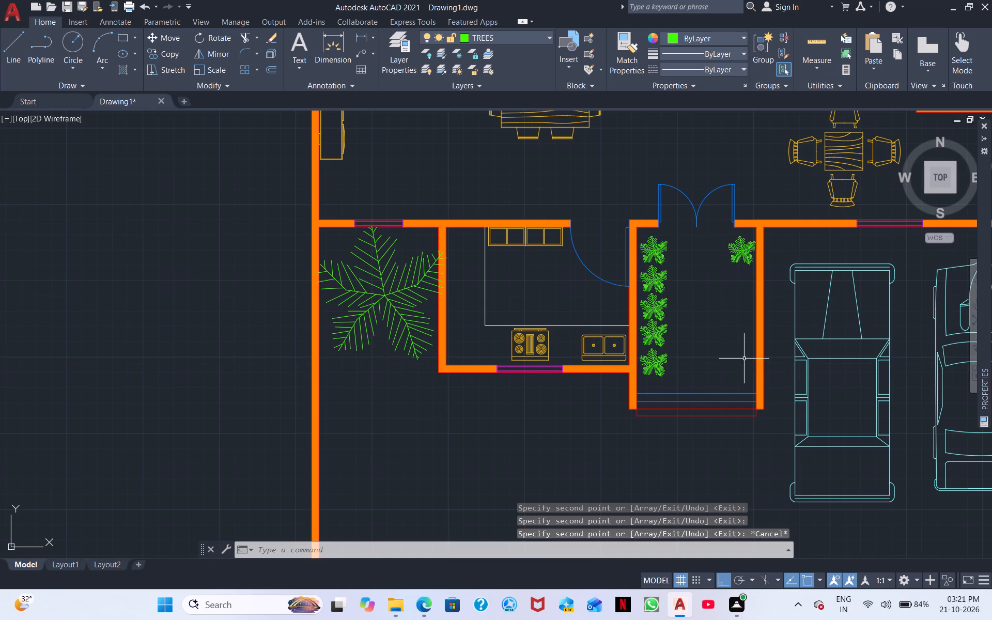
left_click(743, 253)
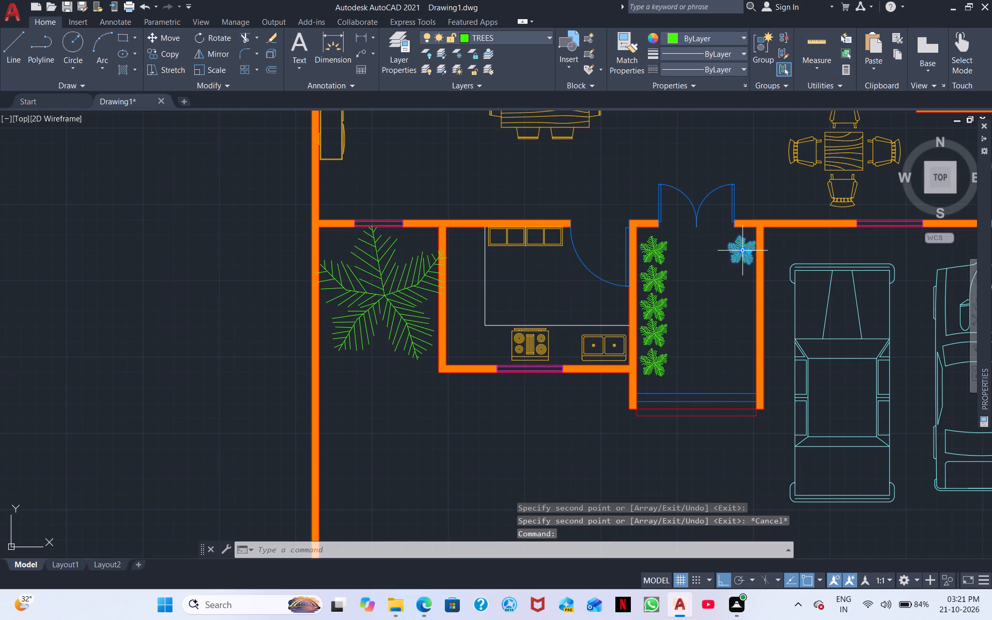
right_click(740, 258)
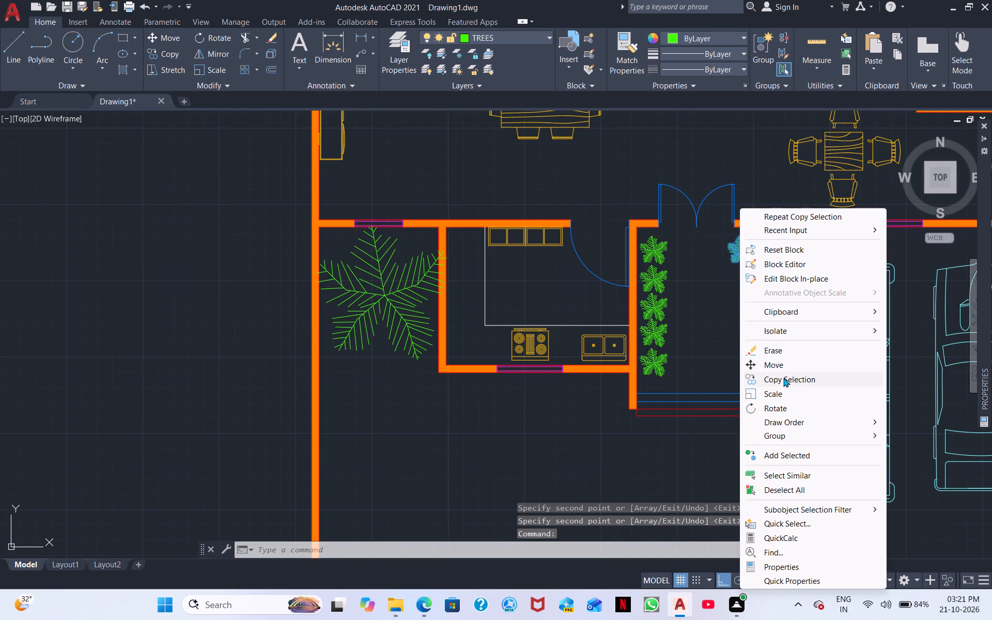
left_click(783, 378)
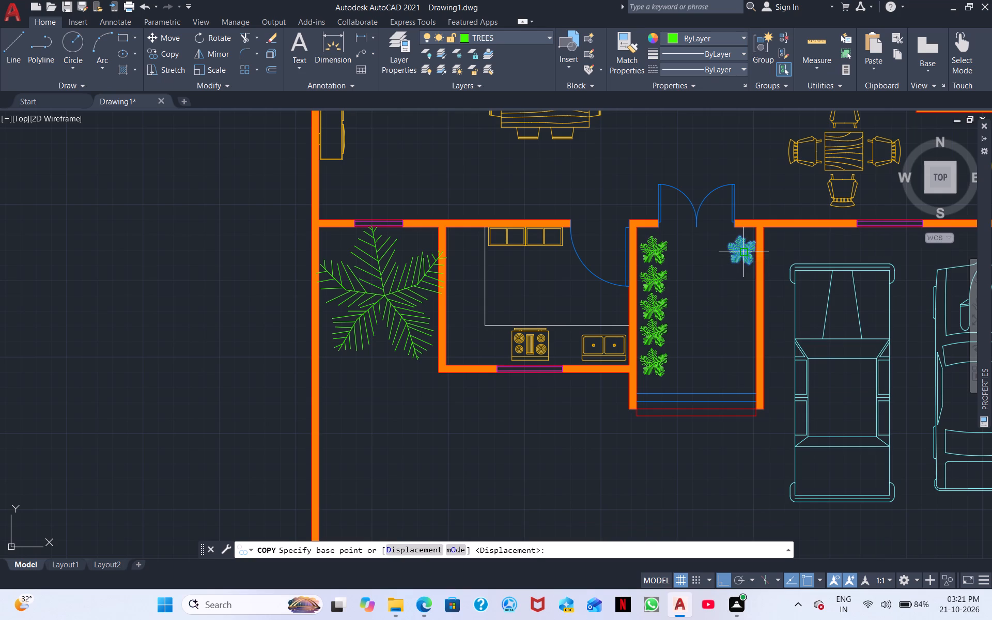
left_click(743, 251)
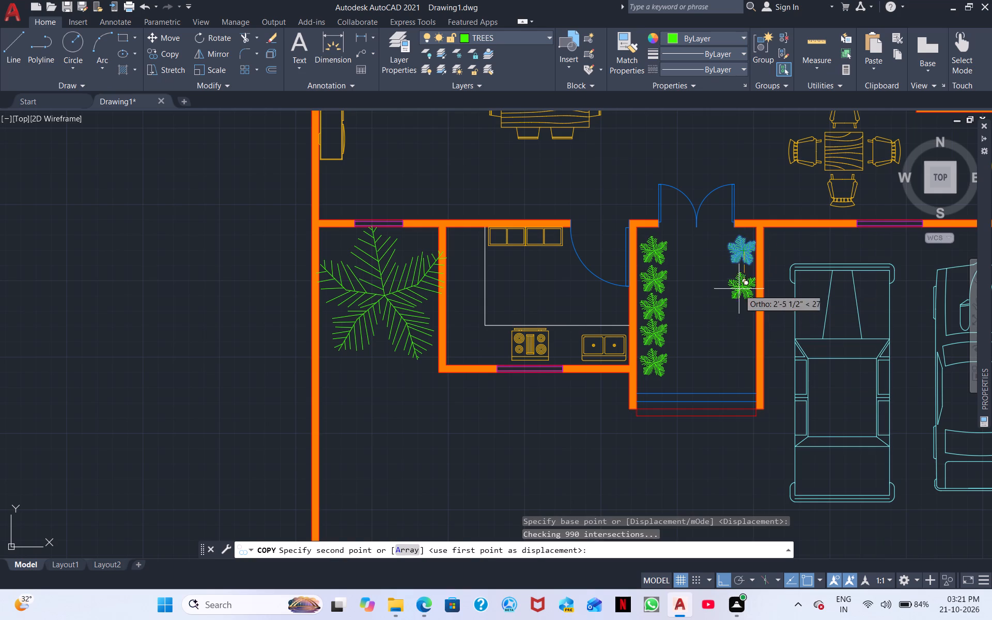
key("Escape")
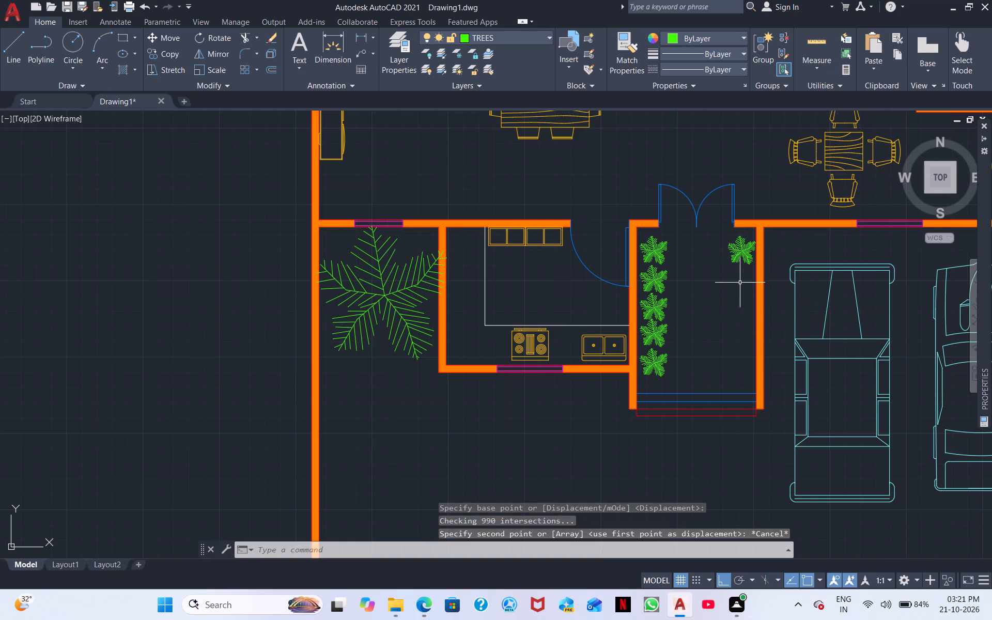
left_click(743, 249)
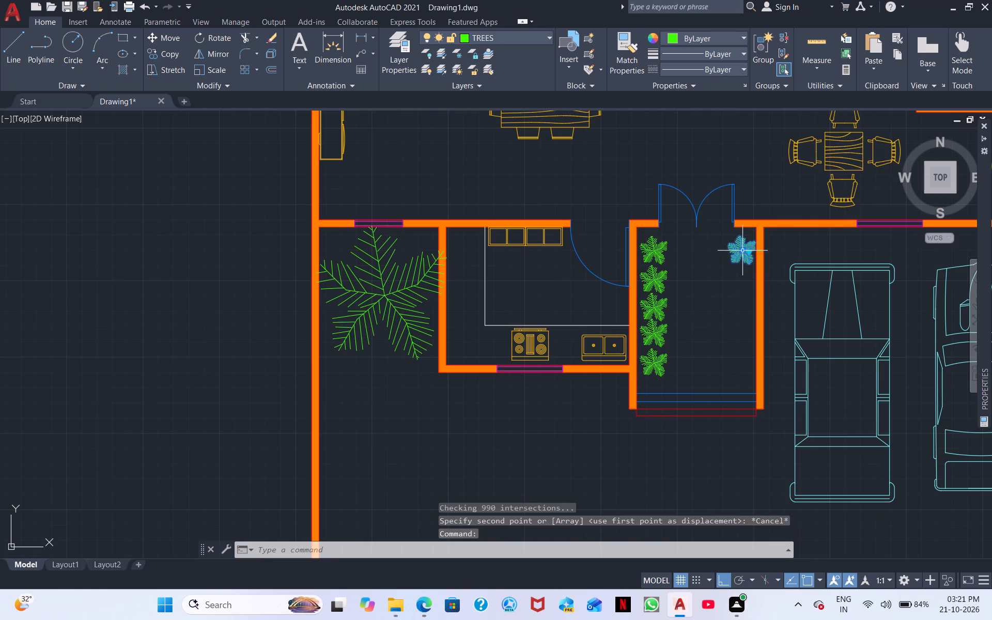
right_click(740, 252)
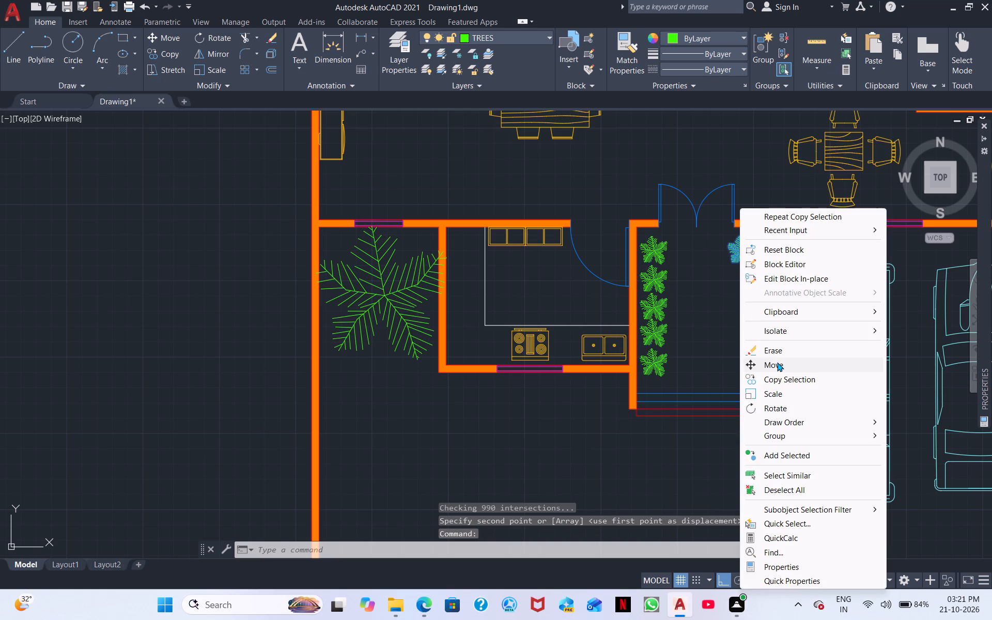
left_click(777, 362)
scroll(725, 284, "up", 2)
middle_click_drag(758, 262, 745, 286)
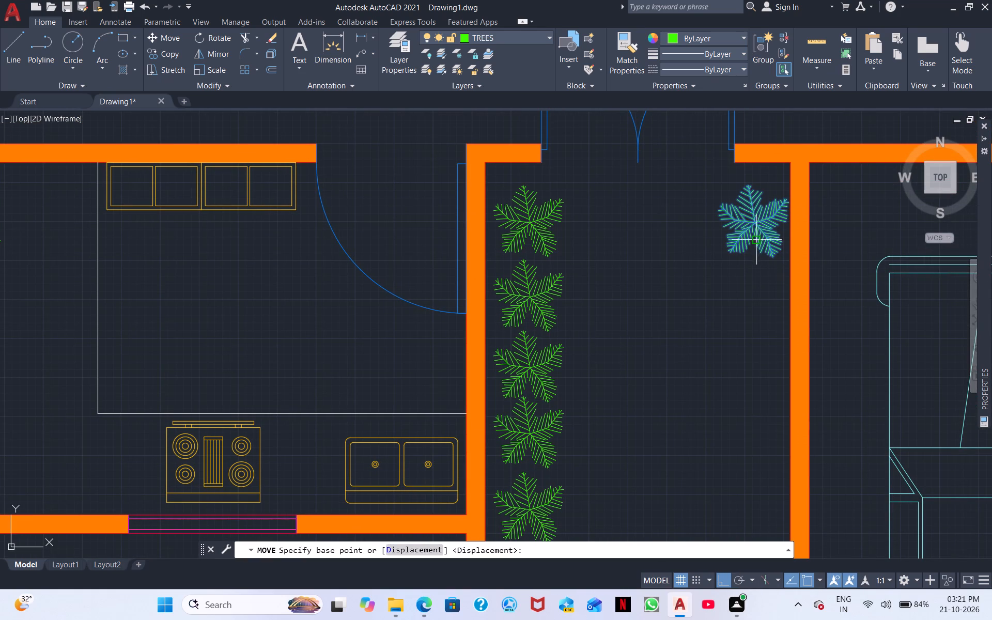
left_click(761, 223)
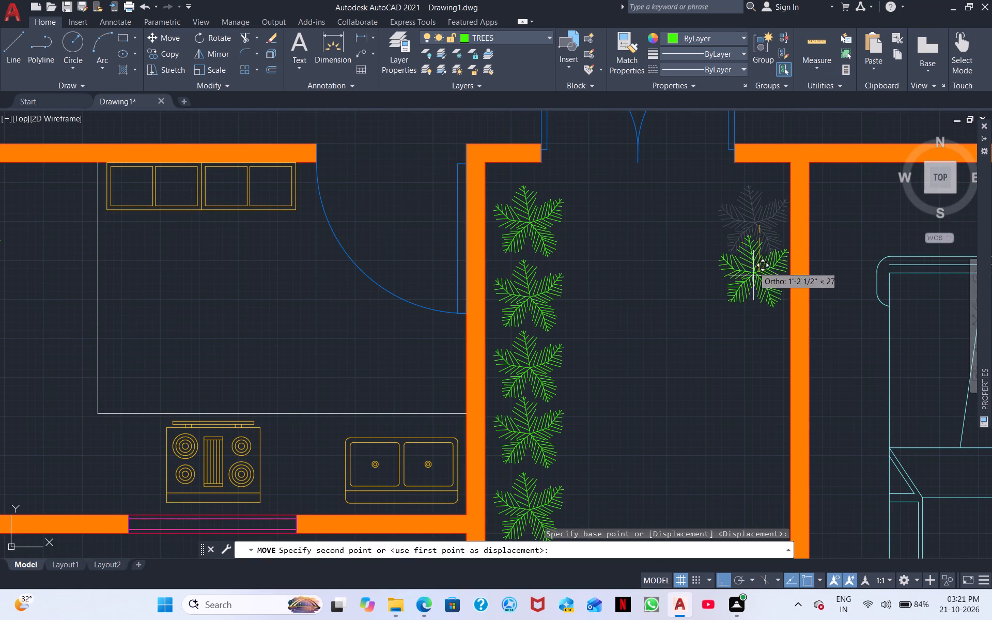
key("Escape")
Copy the porch's northeast plant four times southward along the east wall, lining the copies up with the west row.
left_click(752, 226)
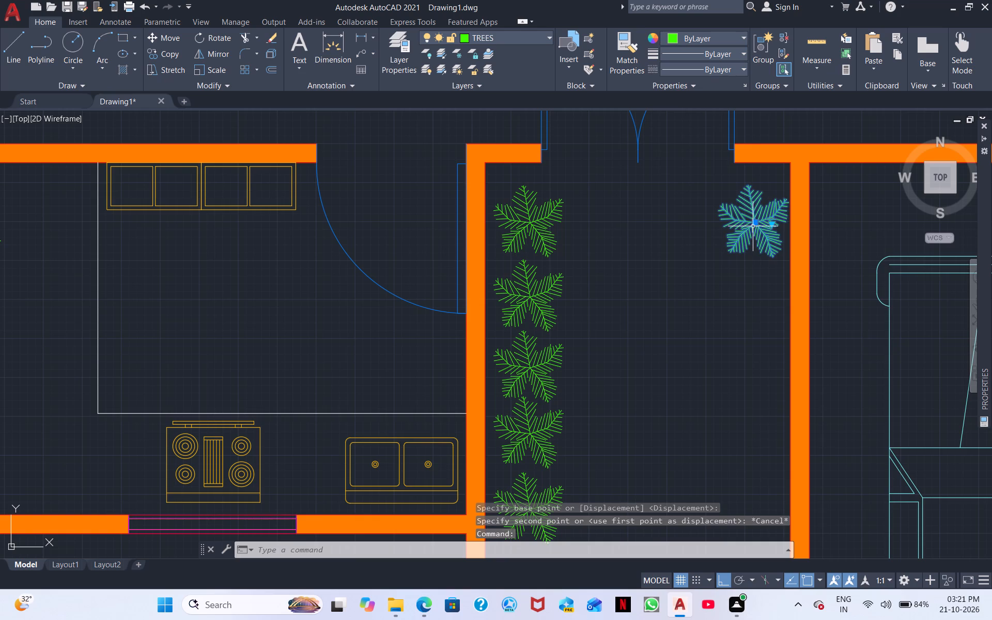
right_click(753, 226)
left_click(788, 374)
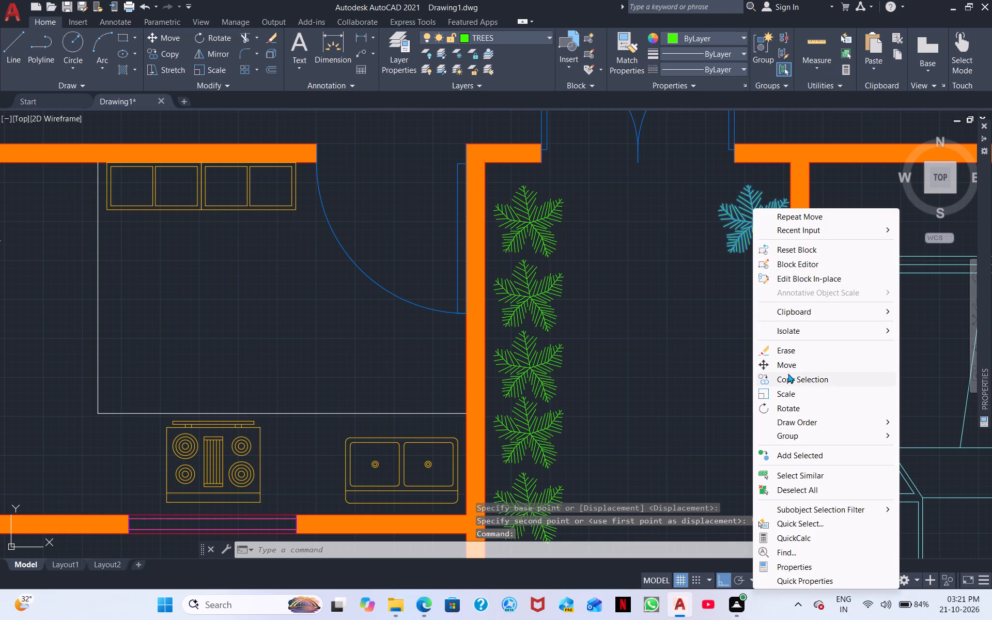
left_click(755, 222)
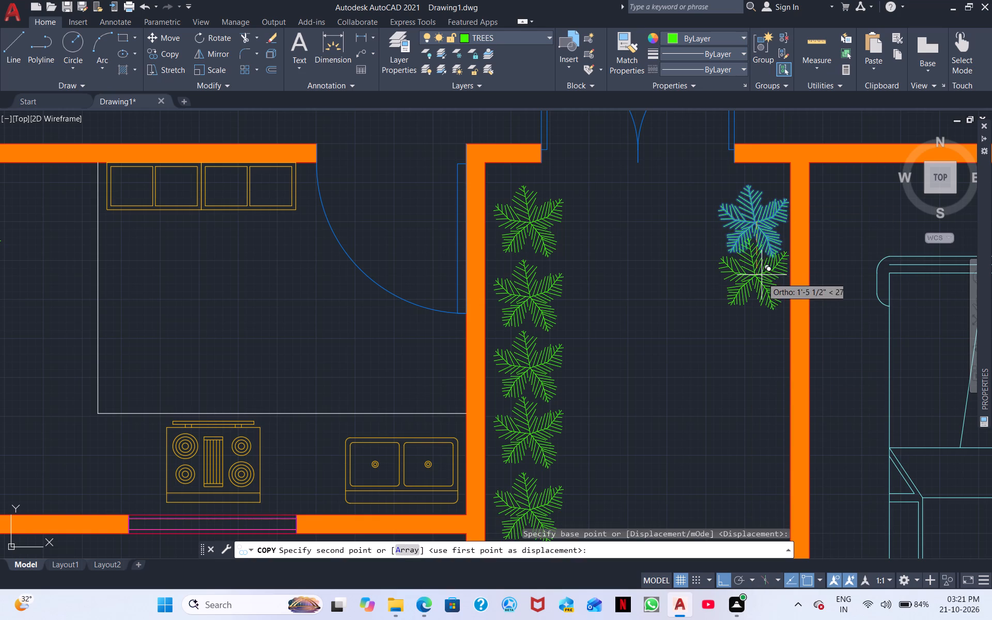
left_click(758, 294)
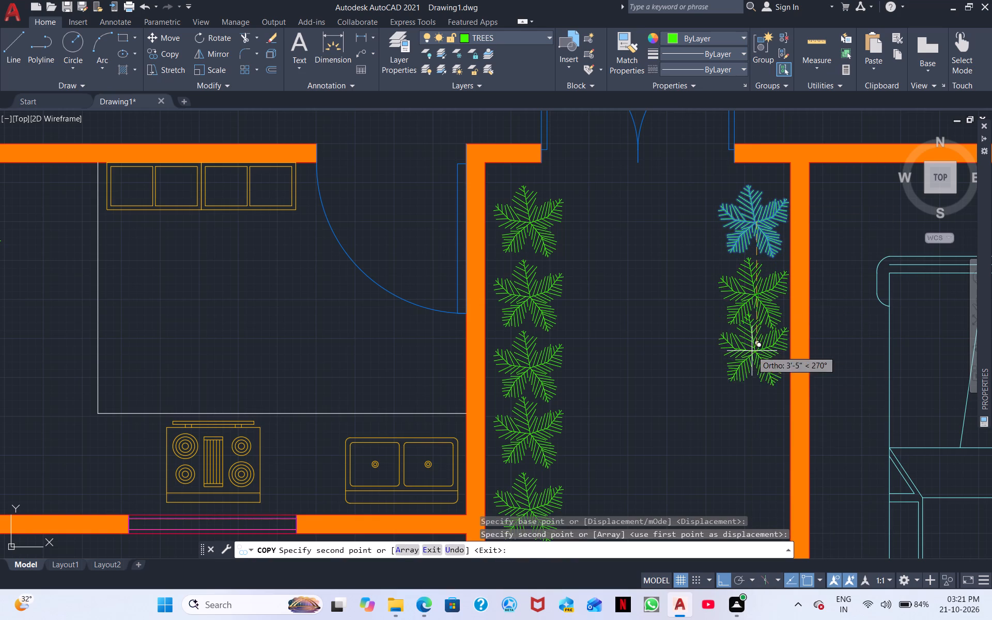
left_click(751, 362)
middle_click_drag(751, 379, 794, 225)
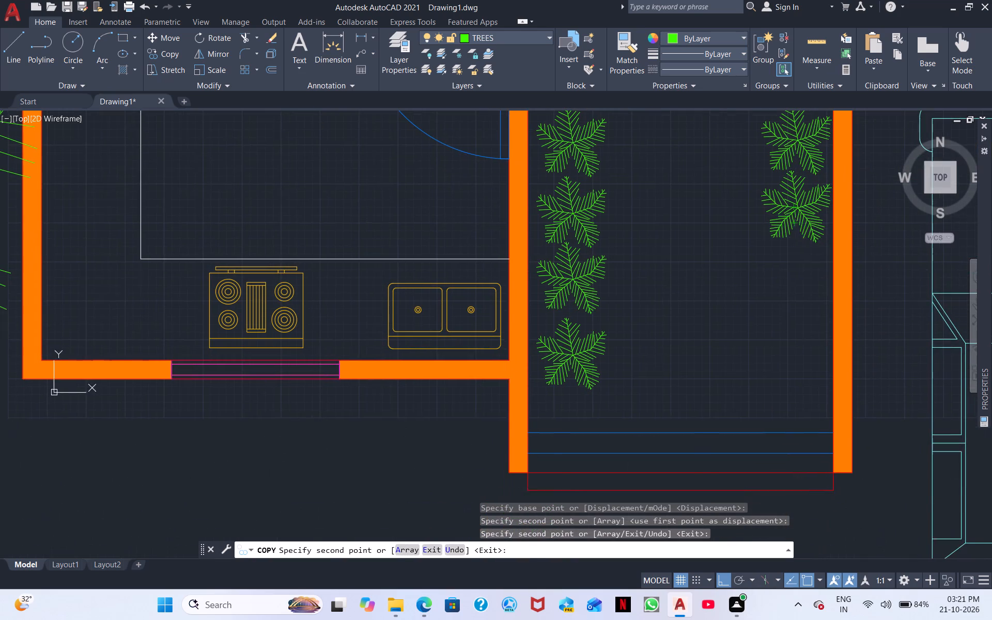
left_click(796, 285)
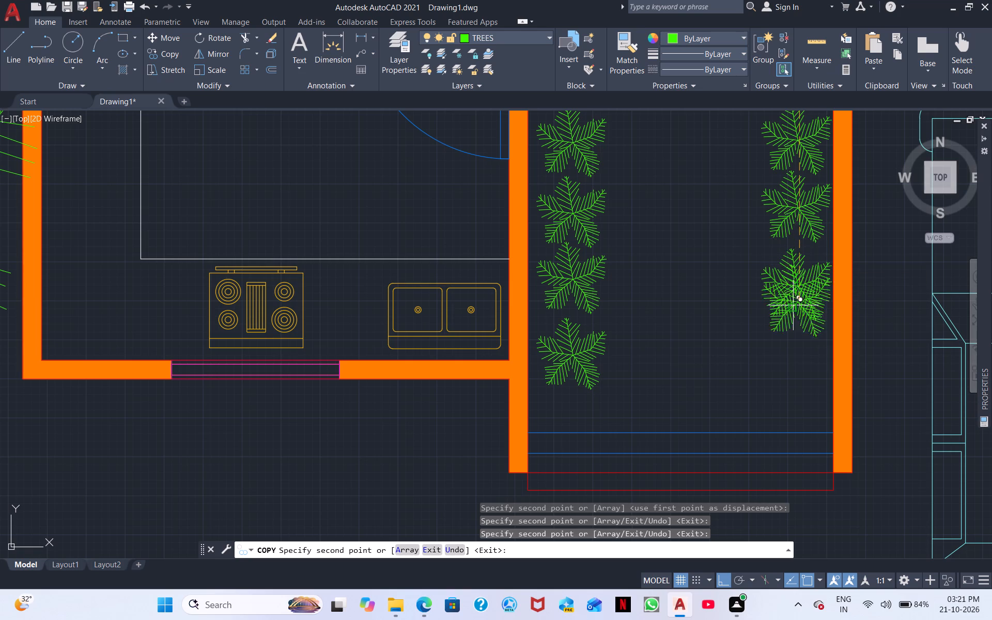
left_click(783, 356)
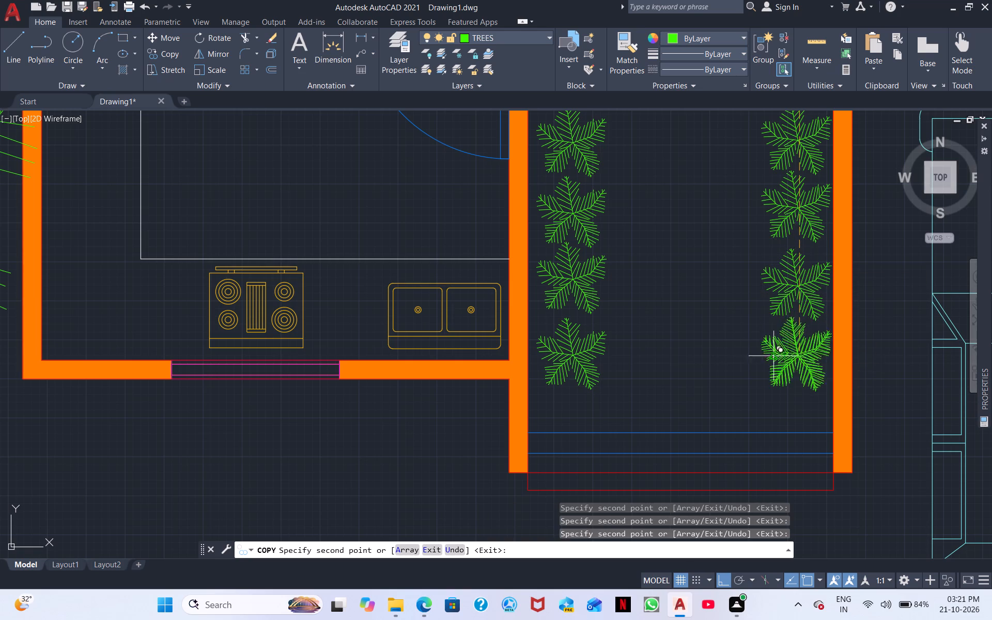
key("Escape")
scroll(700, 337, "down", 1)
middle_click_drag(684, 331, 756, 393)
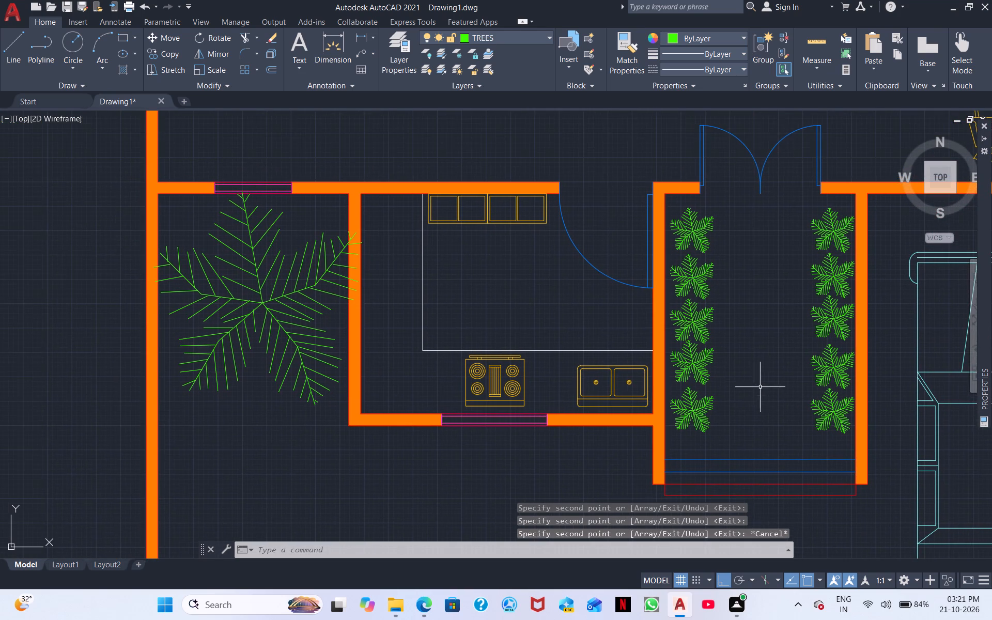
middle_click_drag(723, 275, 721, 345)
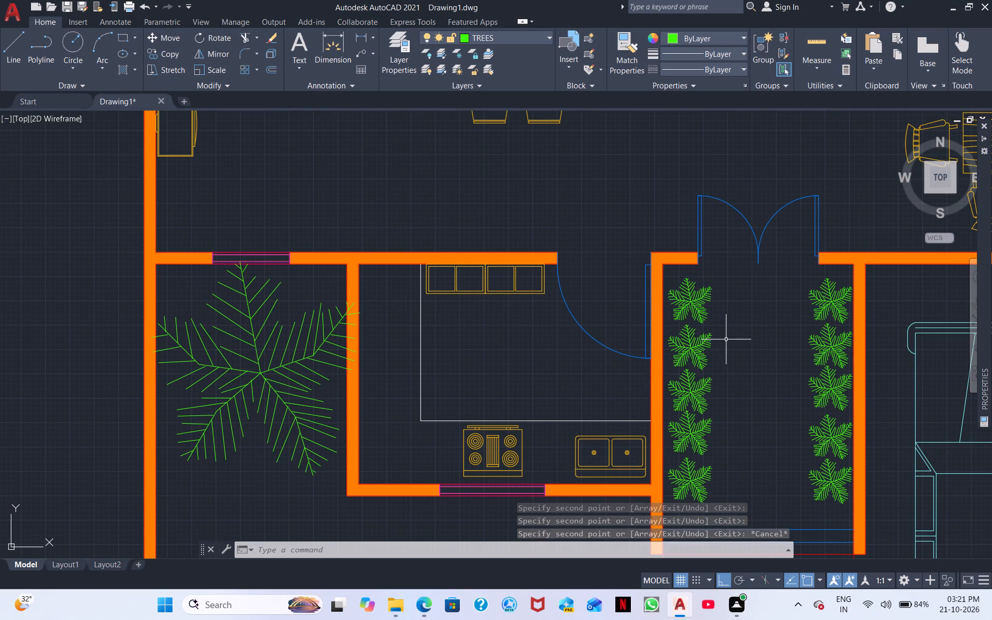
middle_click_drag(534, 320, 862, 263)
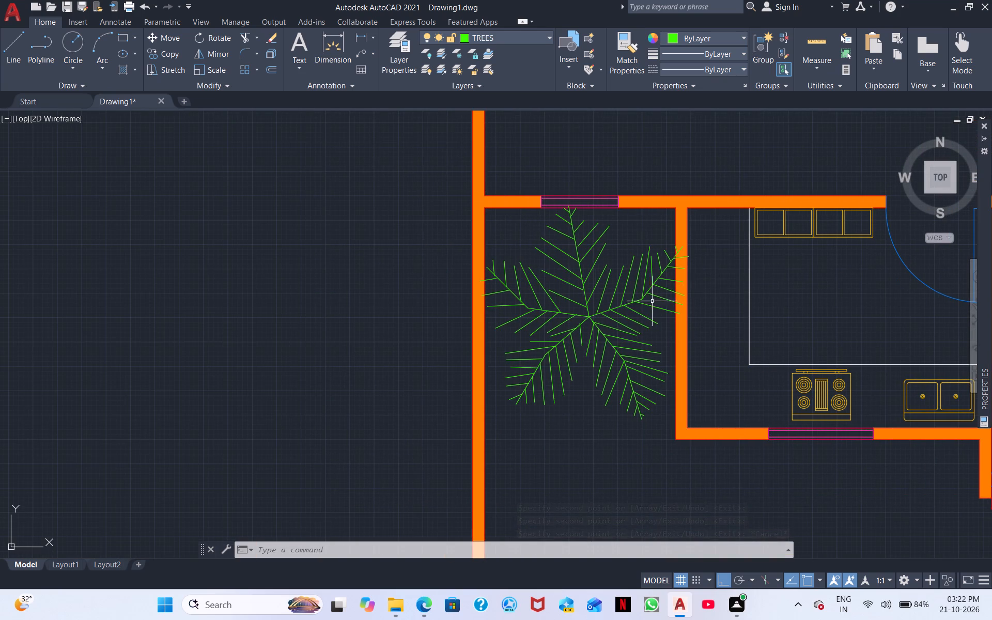
Scale the large tree west of the kitchen down slightly, freehand, about a point on its southeast frond.
left_click(582, 306)
right_click(611, 333)
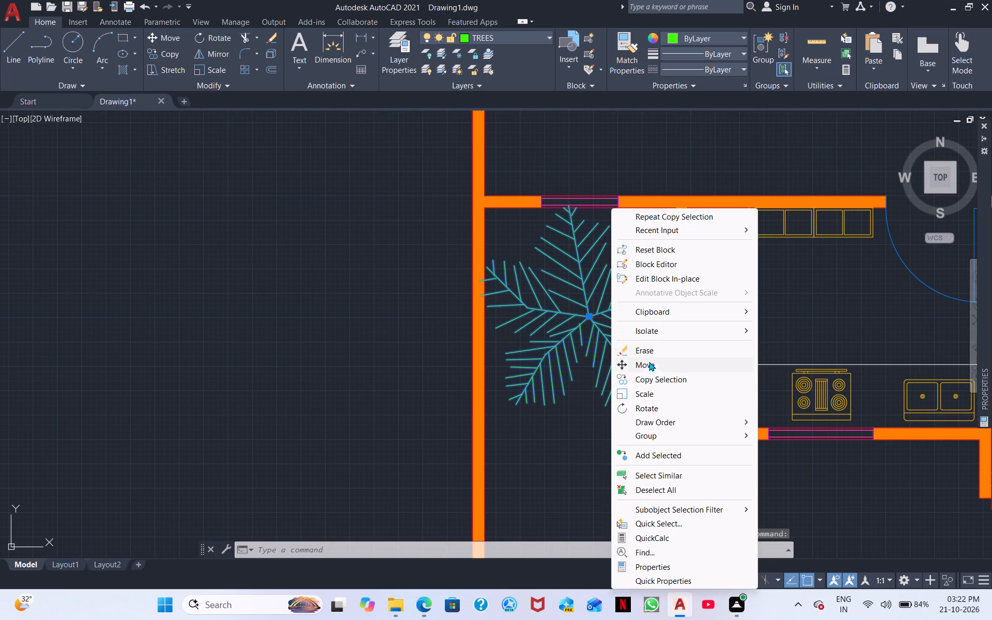
left_click(648, 391)
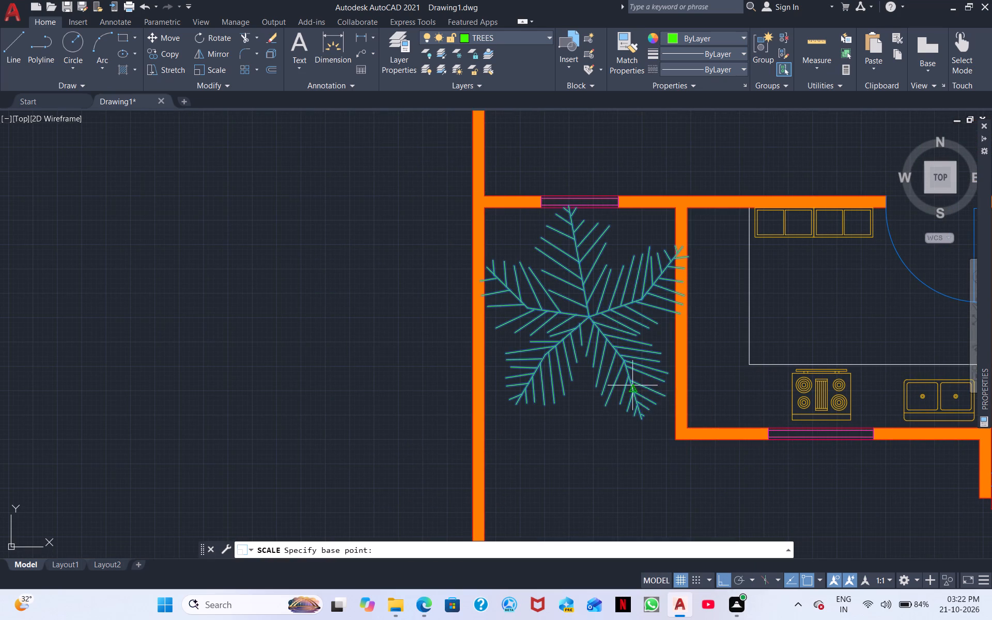
left_click(632, 385)
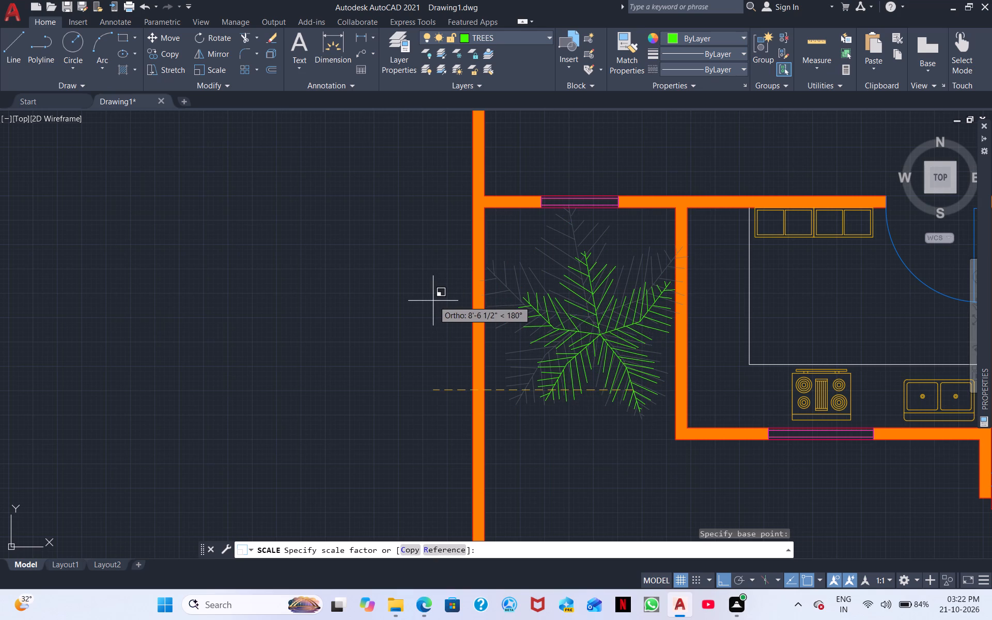
left_click(433, 301)
Move the scaled tree slightly northwest, centring it between the boundary wall and the kitchen wall, just below the window.
left_click(599, 338)
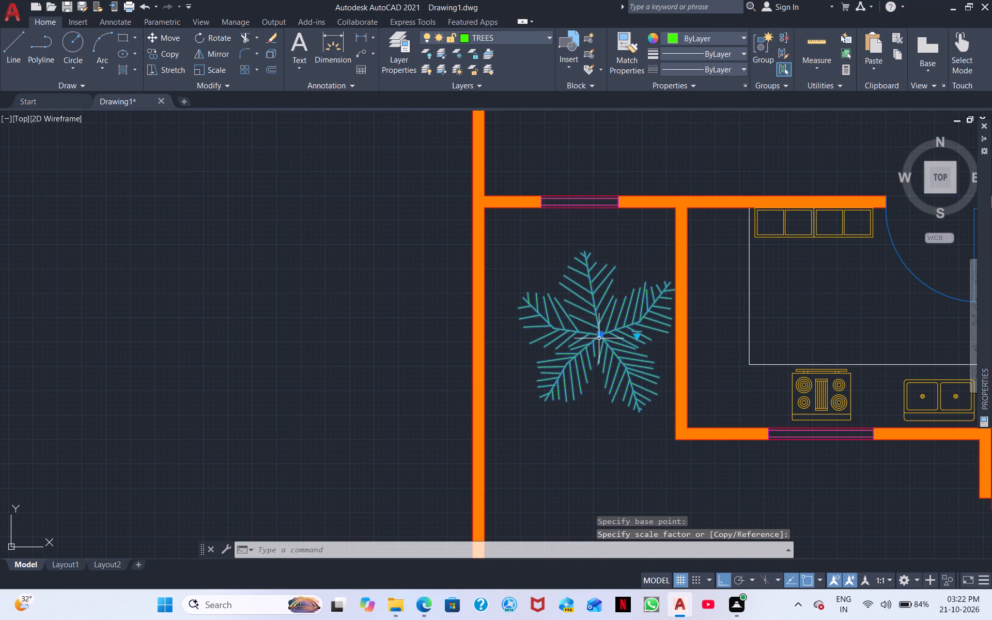
right_click(599, 338)
left_click(639, 367)
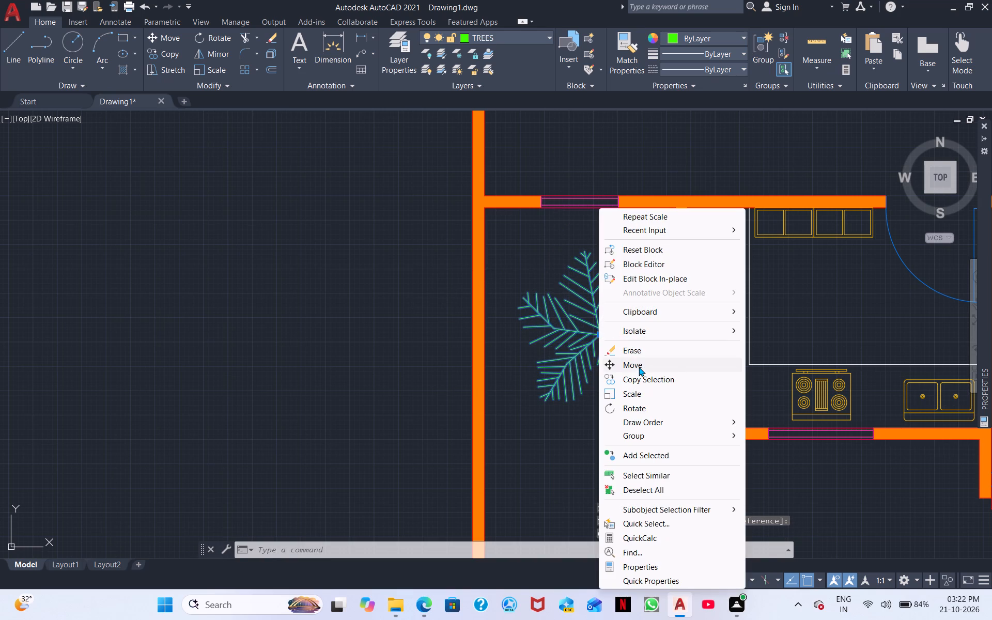
left_click(601, 333)
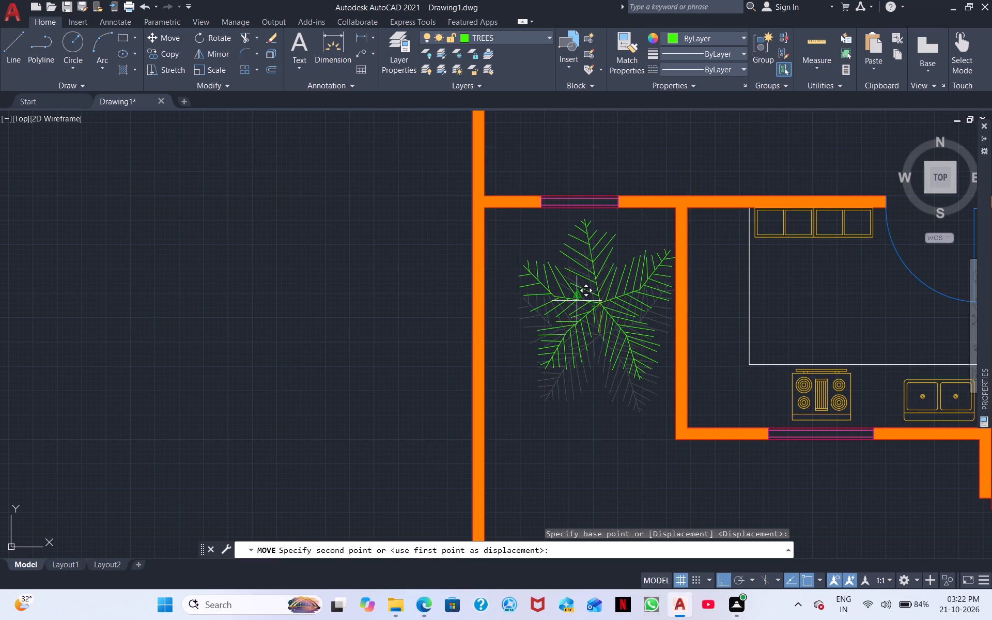
left_click(577, 301)
Turn off Ortho while copying the tree twice southward along the west boundary wall, the second copy in the southwest corner.
left_click(613, 340)
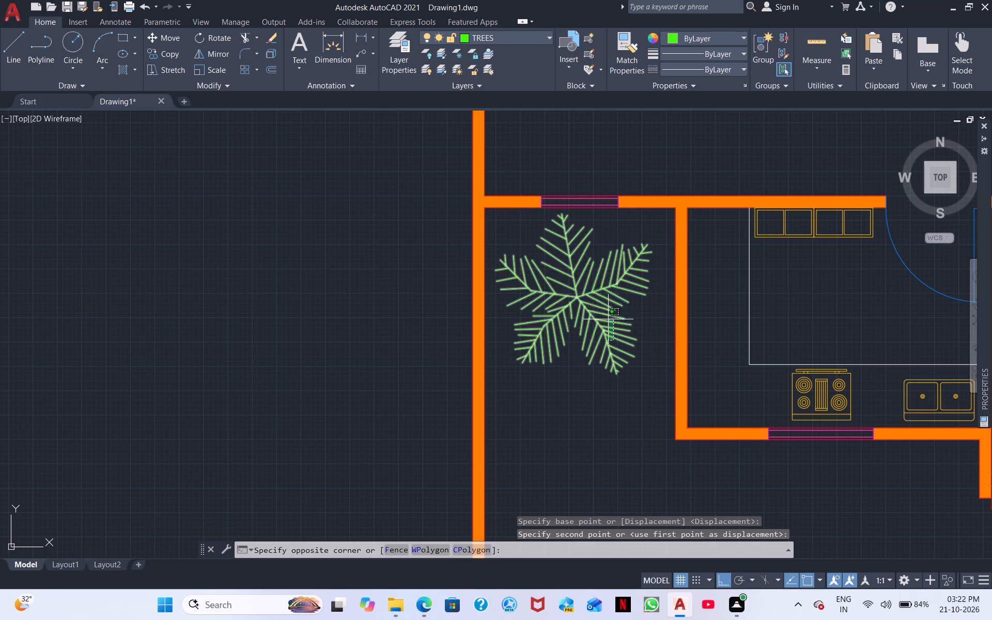
left_click(587, 274)
right_click(587, 274)
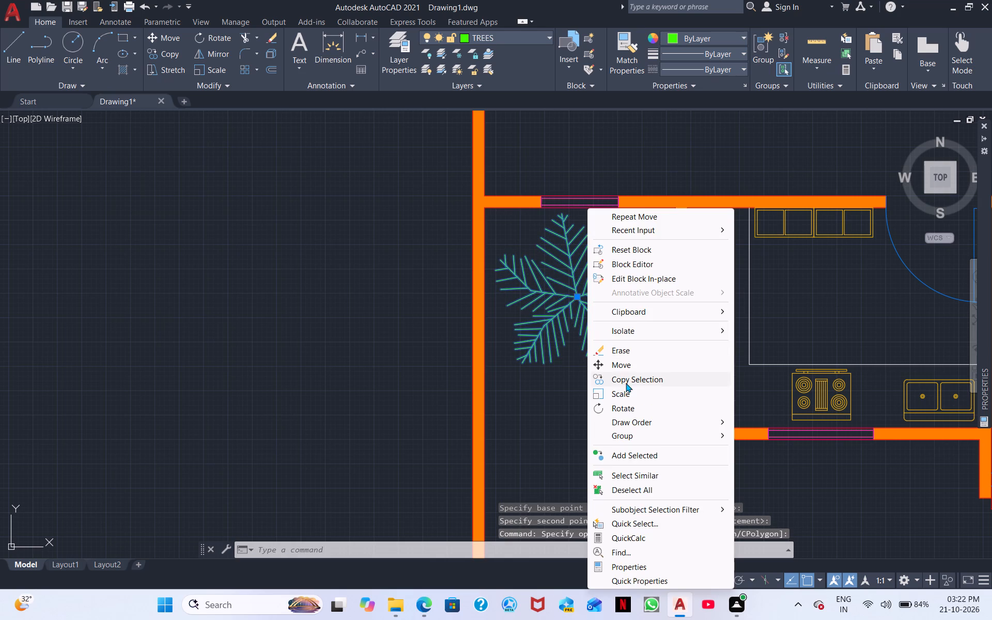
left_click(626, 382)
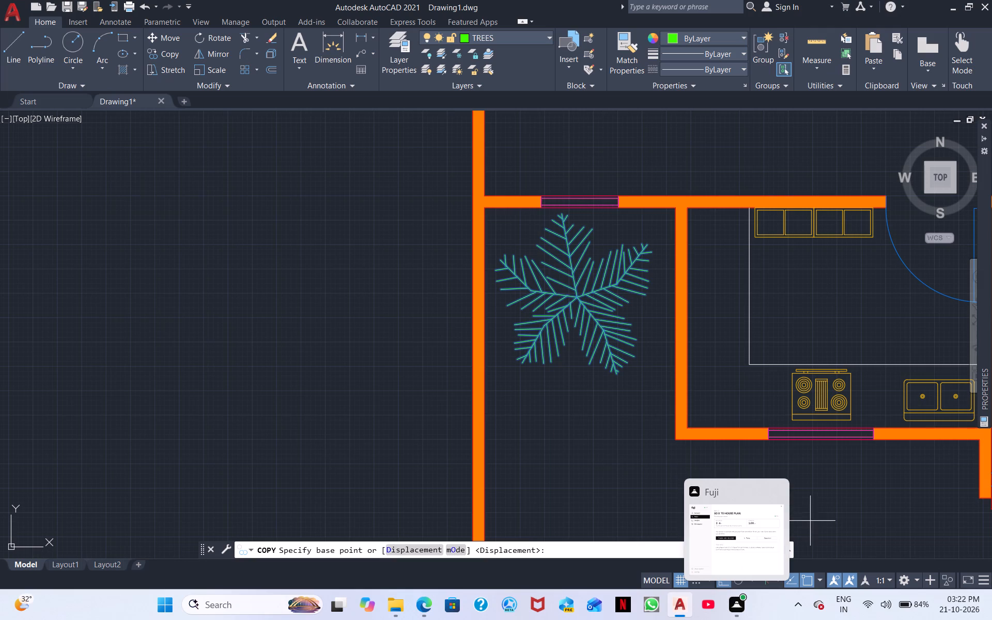
left_click(724, 575)
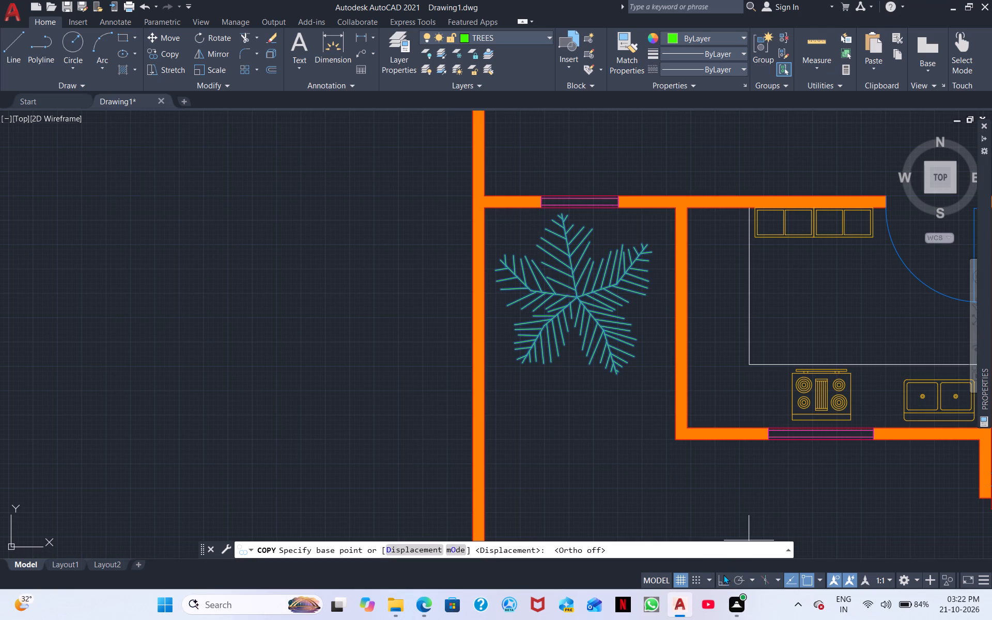
left_click(576, 299)
middle_click_drag(574, 429, 574, 428)
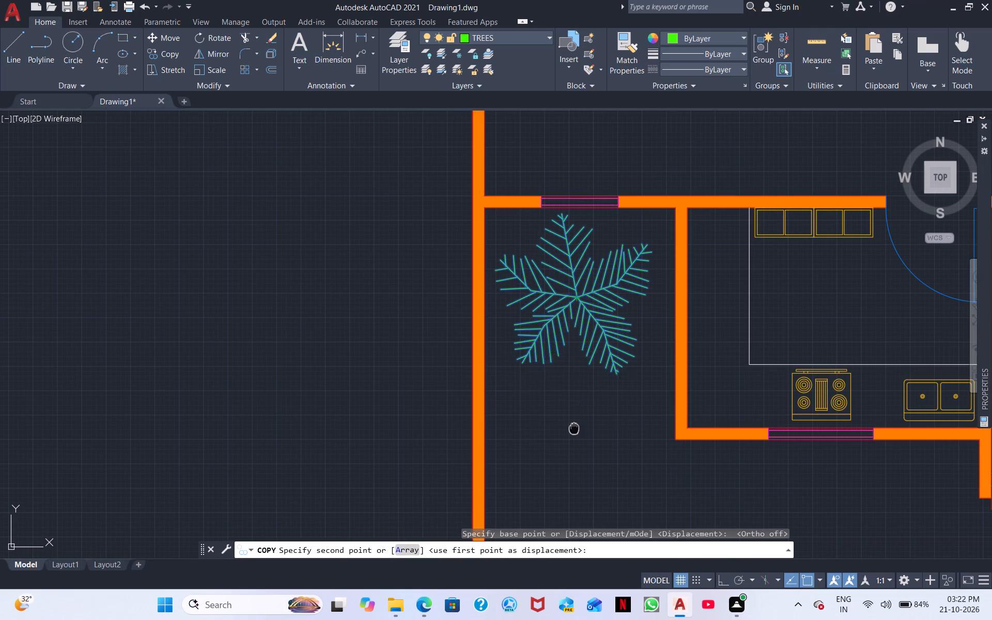
middle_click_drag(574, 428, 642, 227)
left_click(647, 279)
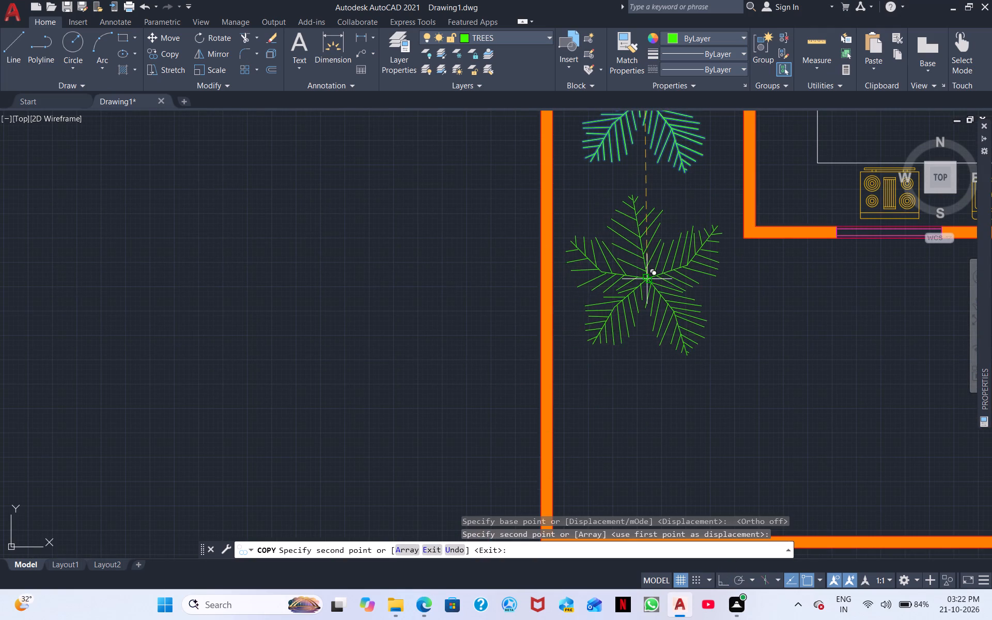
middle_click_drag(632, 401, 684, 274)
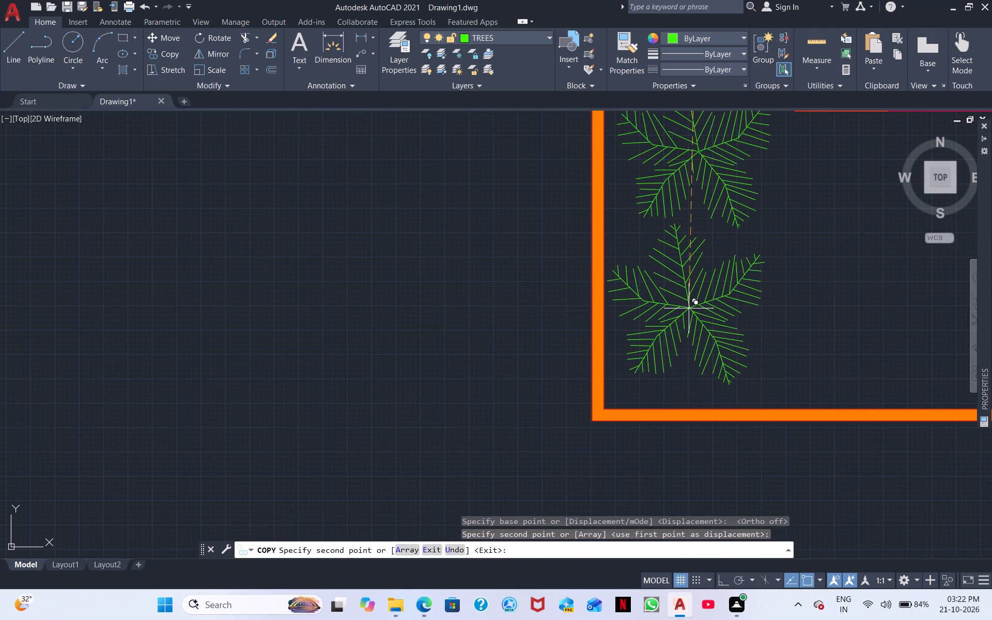
left_click(689, 308)
Place three more tree copies in a row eastward along the south boundary wall, up to the parked cars, and end the copying.
middle_click_drag(849, 328, 538, 309)
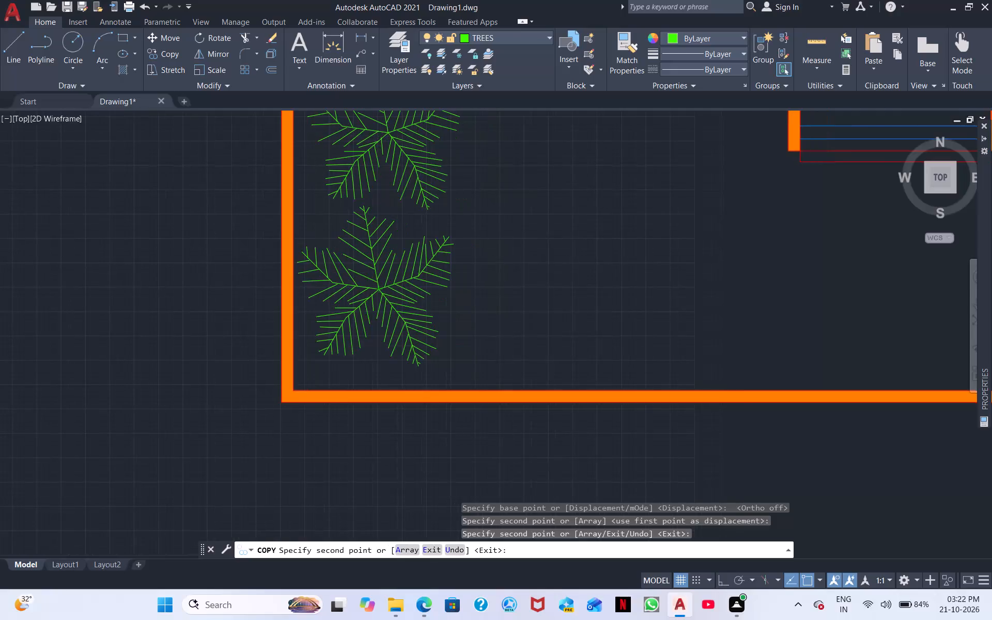
left_click(557, 304)
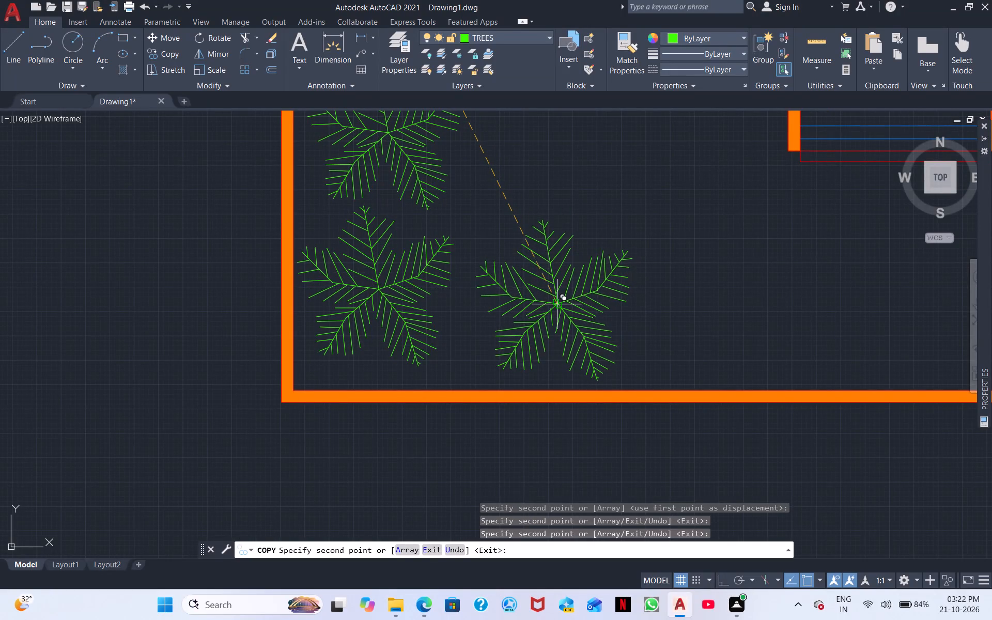
left_click(743, 310)
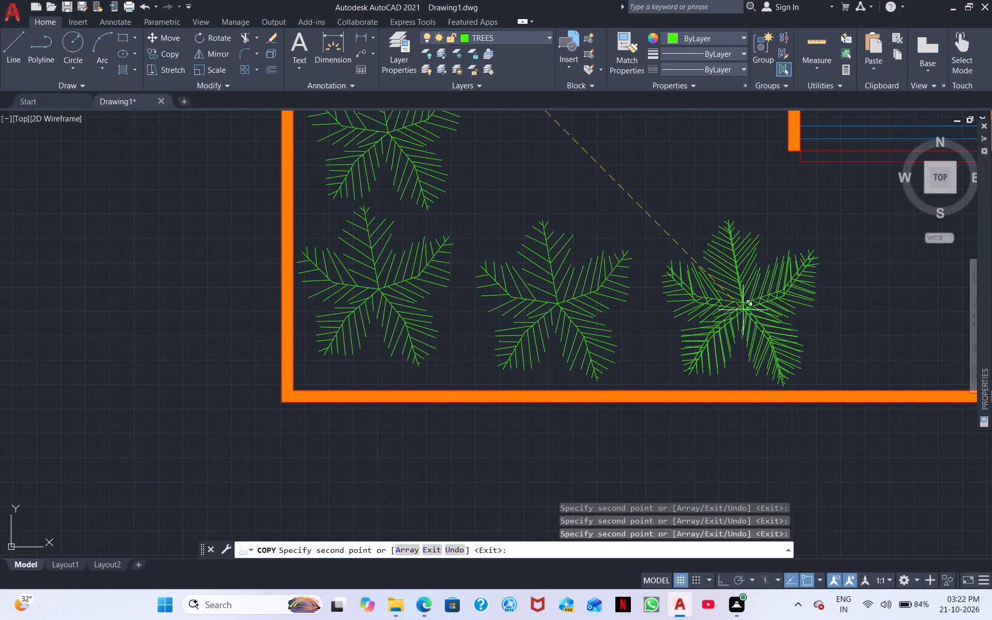
middle_click_drag(892, 323, 419, 315)
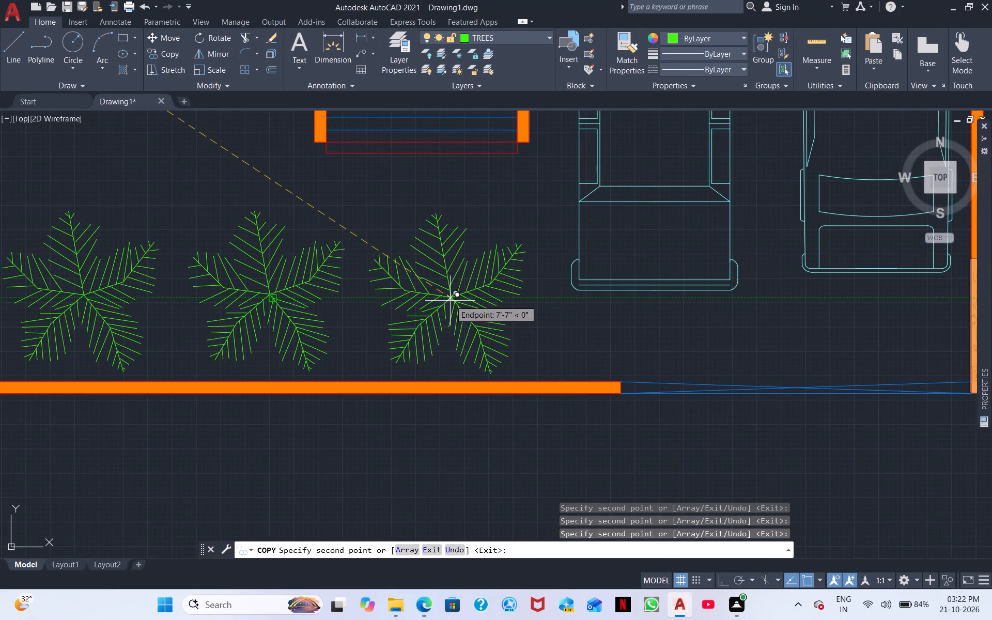
left_click(446, 303)
key("Escape")
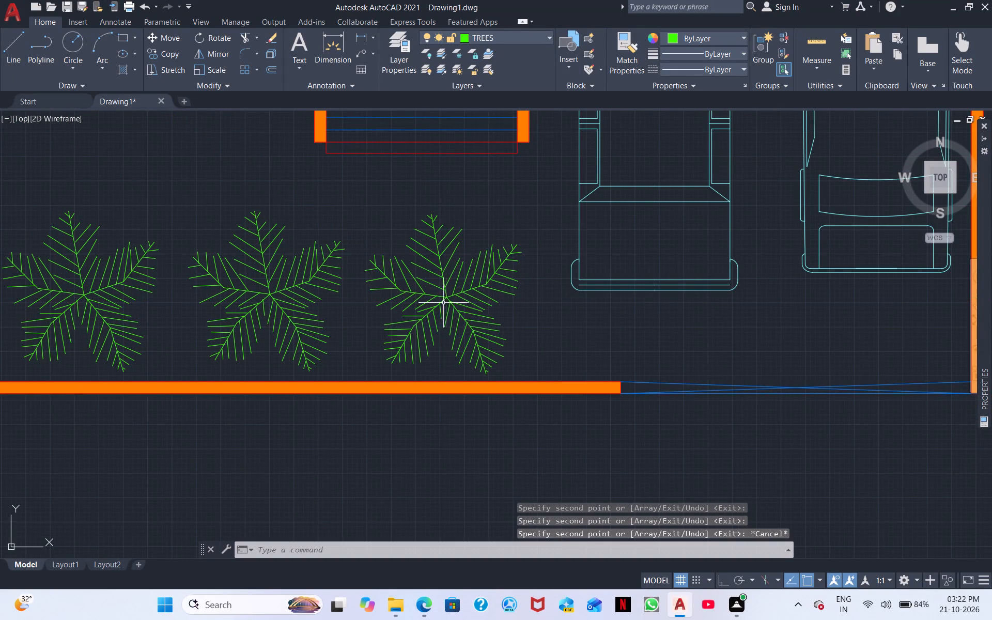
Examine the planted front yard and the furniture layout across the whole floor plan.
scroll(388, 290, "down", 3)
middle_click_drag(369, 320, 512, 405)
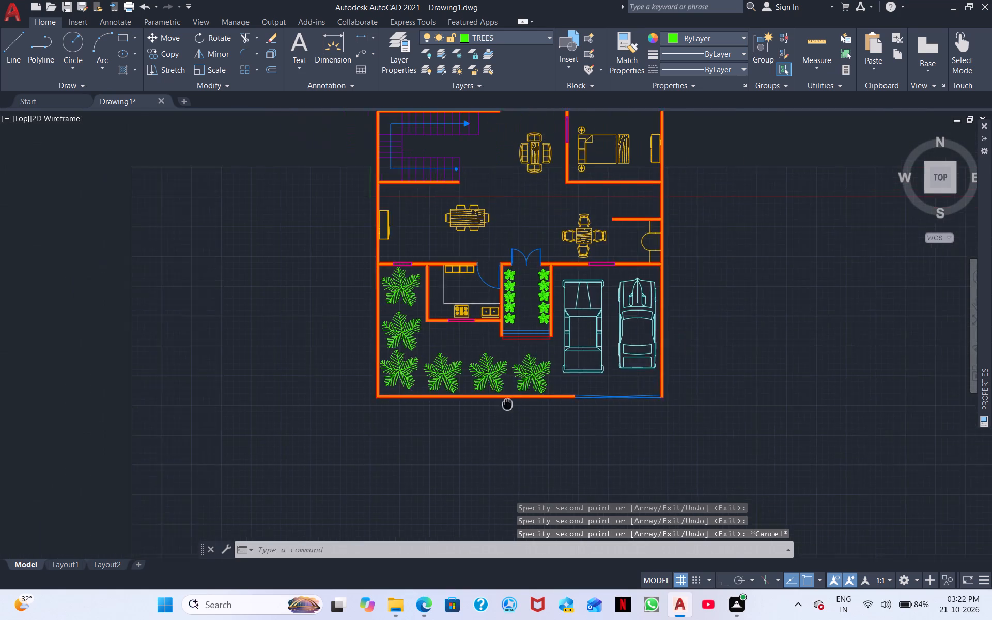
middle_click_drag(512, 405, 605, 413)
scroll(645, 342, "up", 1)
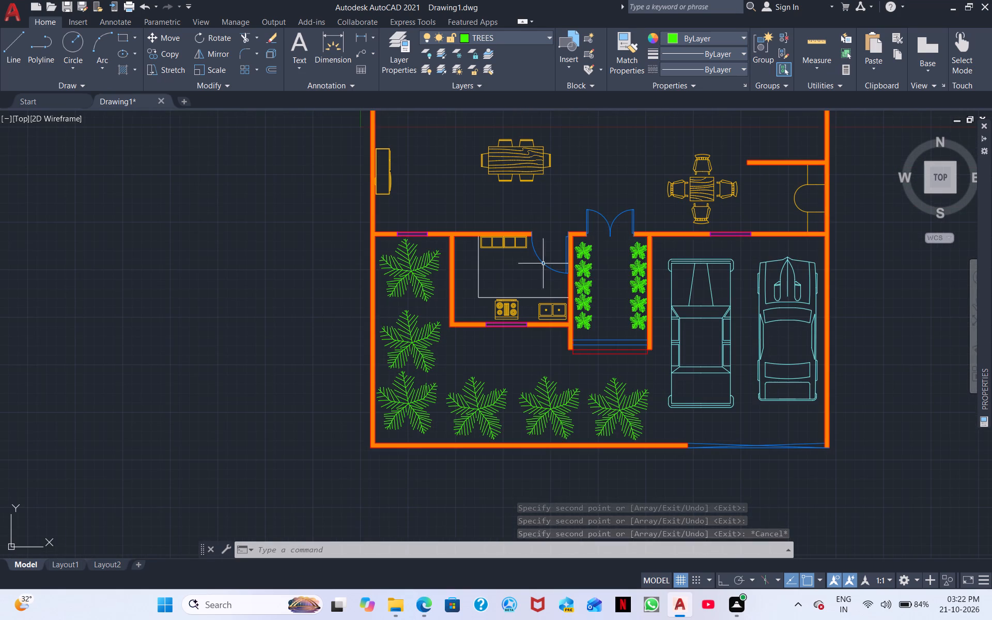
middle_click_drag(652, 220, 460, 346)
scroll(460, 346, "down", 1)
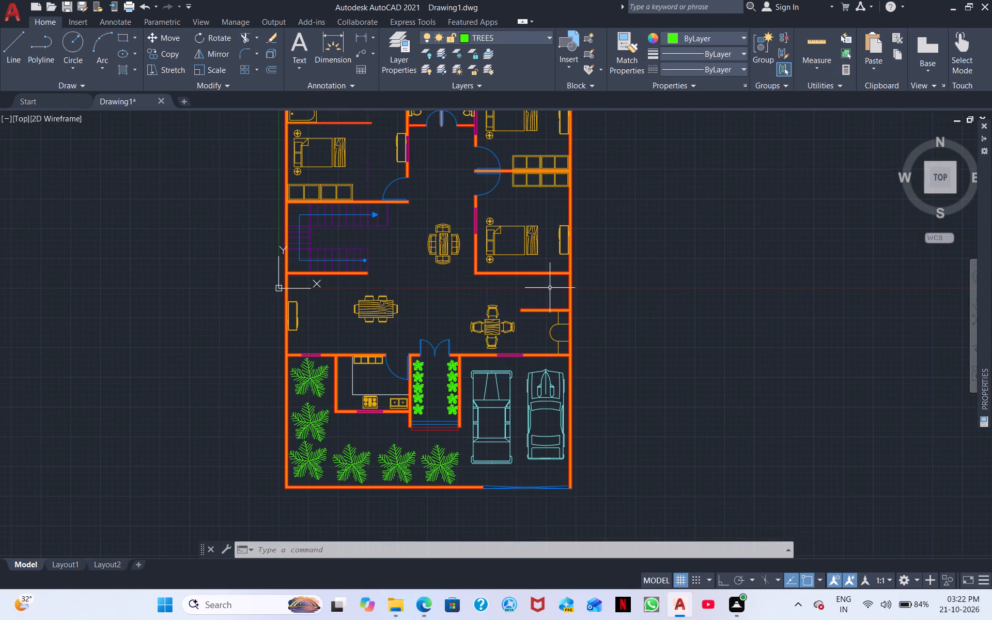
middle_click_drag(553, 304, 676, 385)
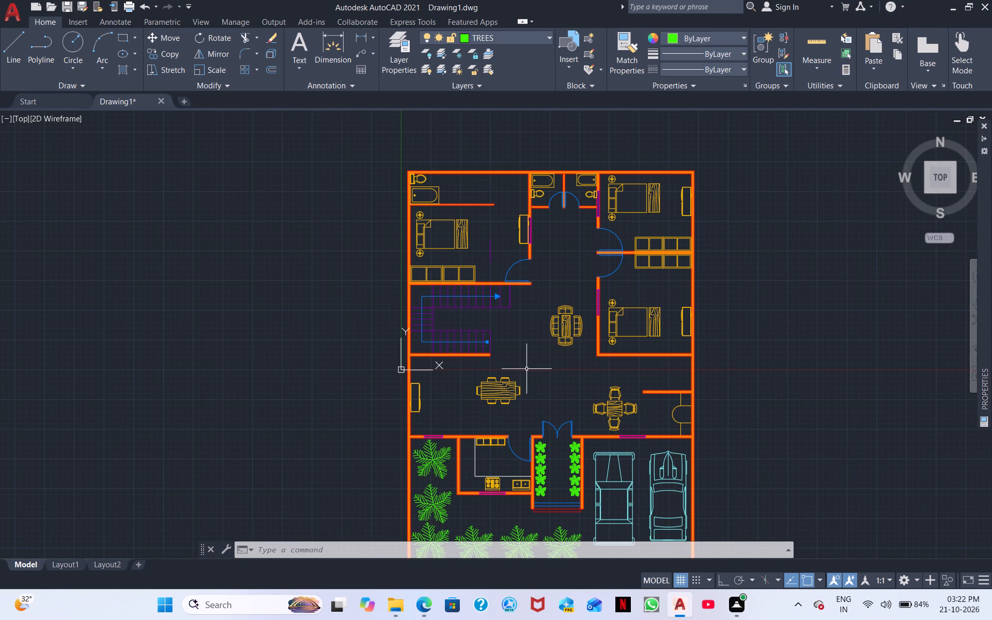
scroll(645, 429, "up", 1)
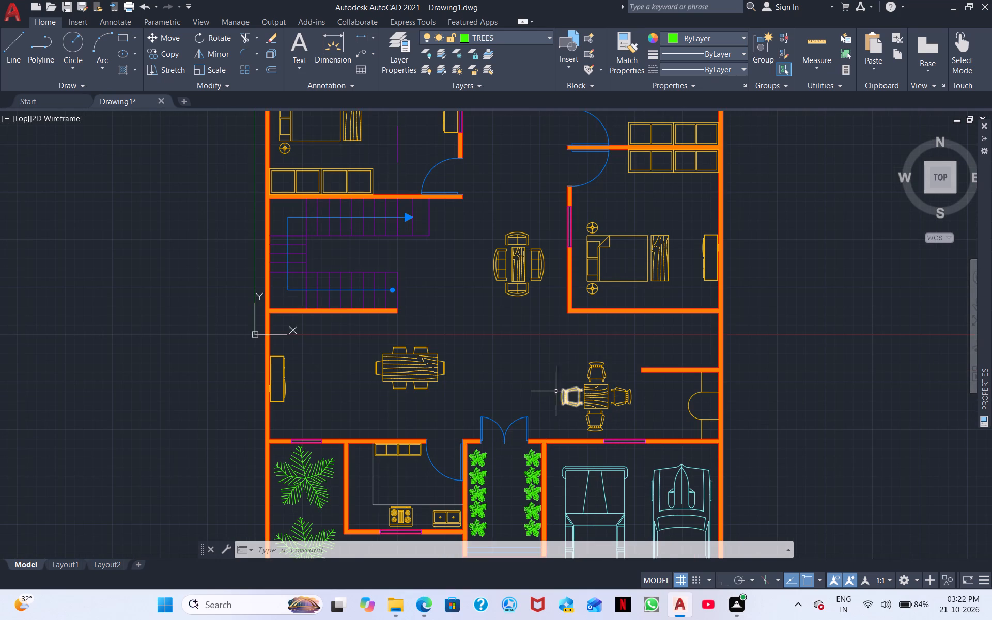
Move the six-chair dining table in the hall west and slightly south, closer to the cabinet on the west wall.
left_click(444, 392)
left_click(406, 329)
right_click(406, 329)
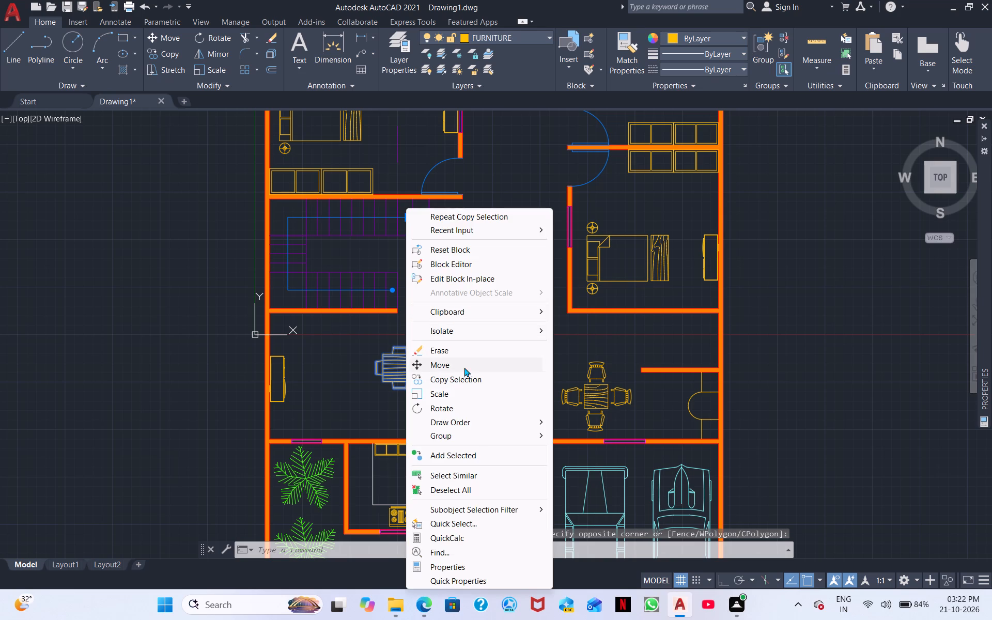
left_click(463, 361)
left_click(405, 357)
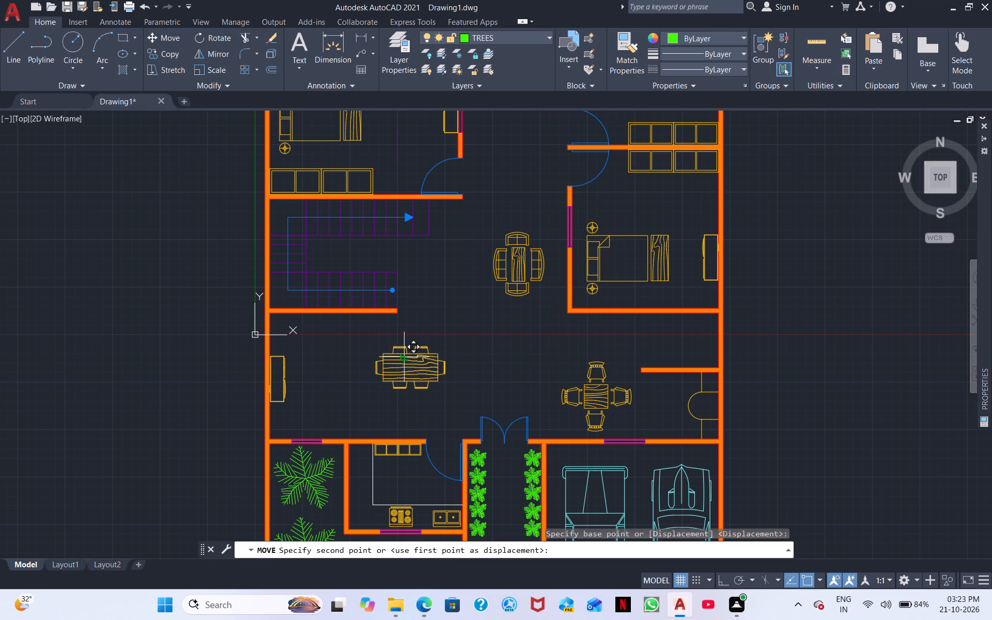
left_click(348, 369)
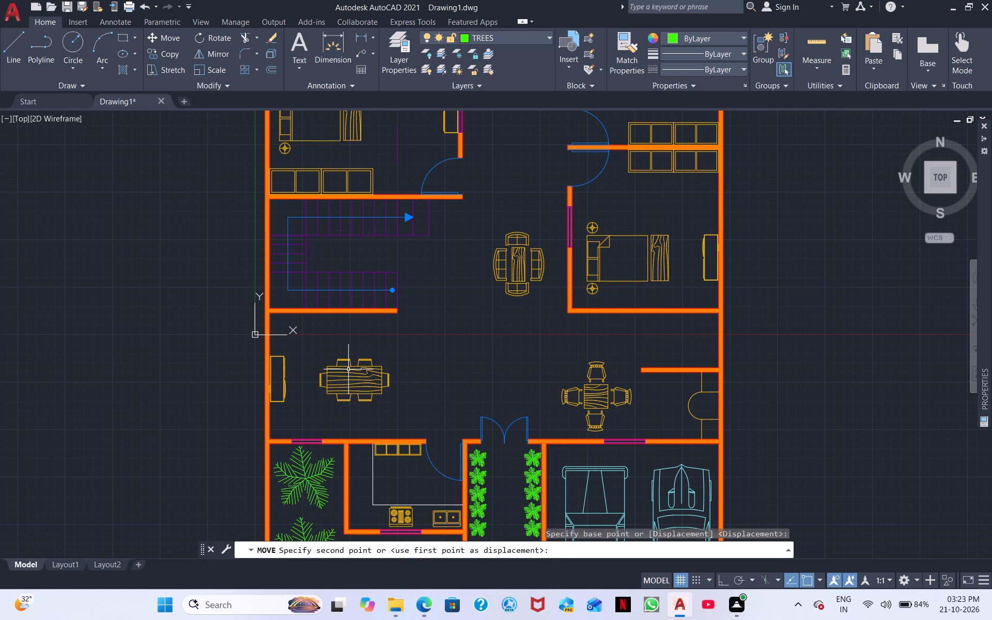
Move the four-chair table with all its chairs slightly northwest, away from the small partition at the hall's east wall.
middle_click_drag(446, 393, 502, 289)
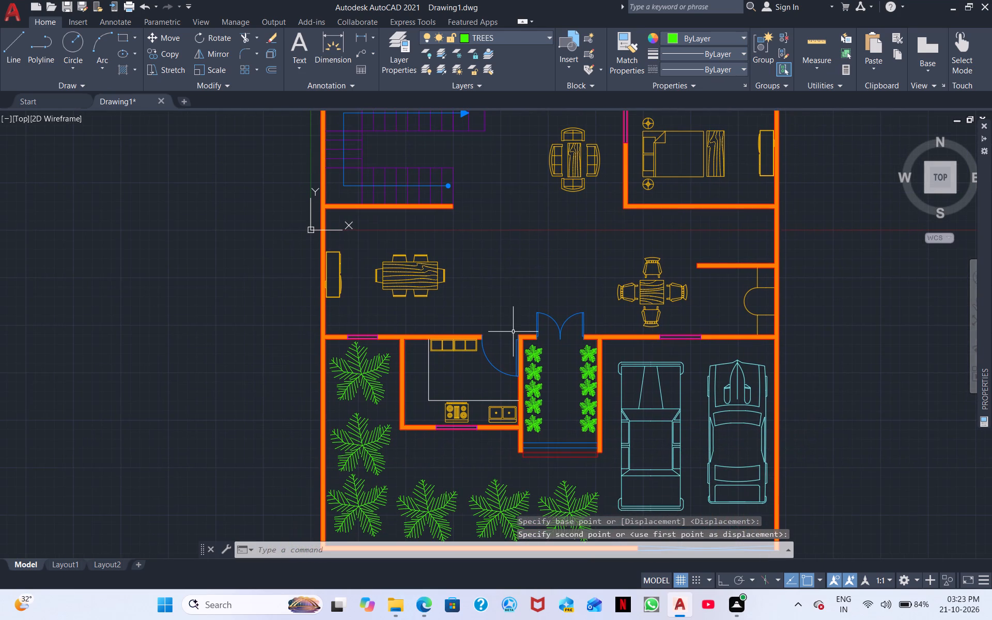
left_click(679, 310)
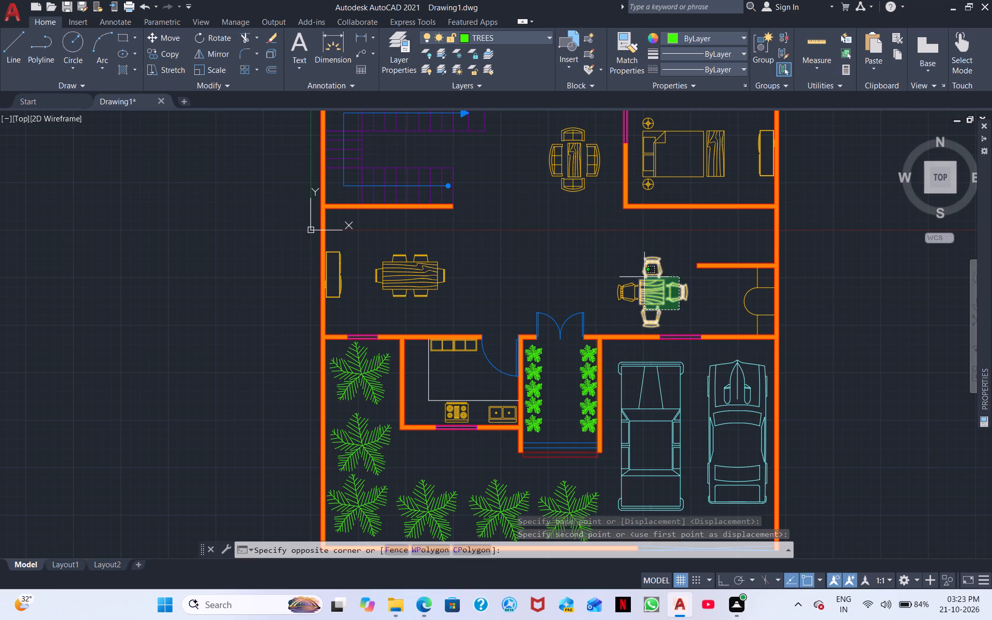
left_click(621, 267)
right_click_drag(613, 271, 609, 277)
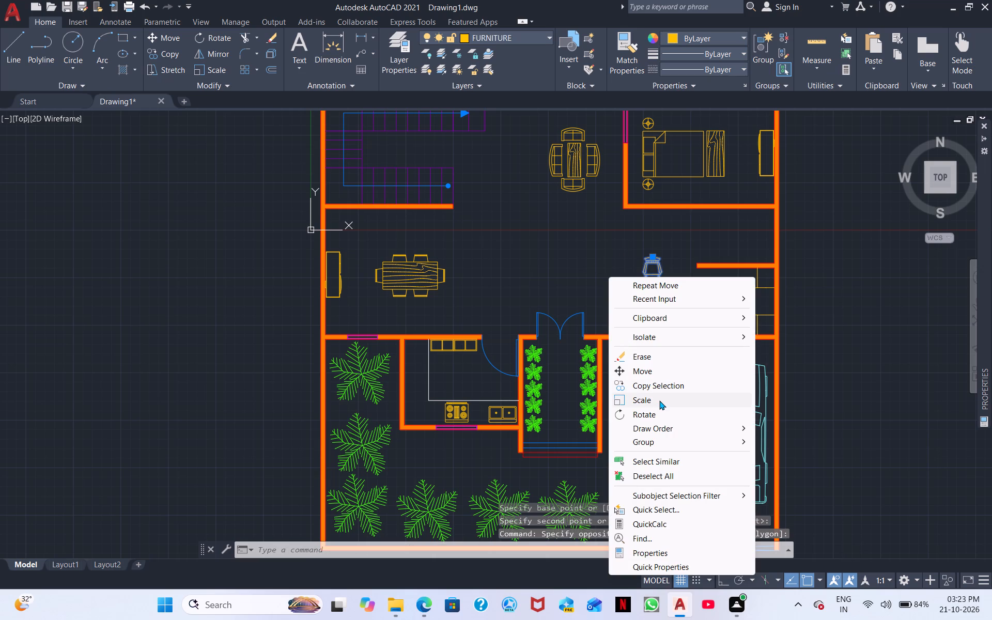
left_click(657, 371)
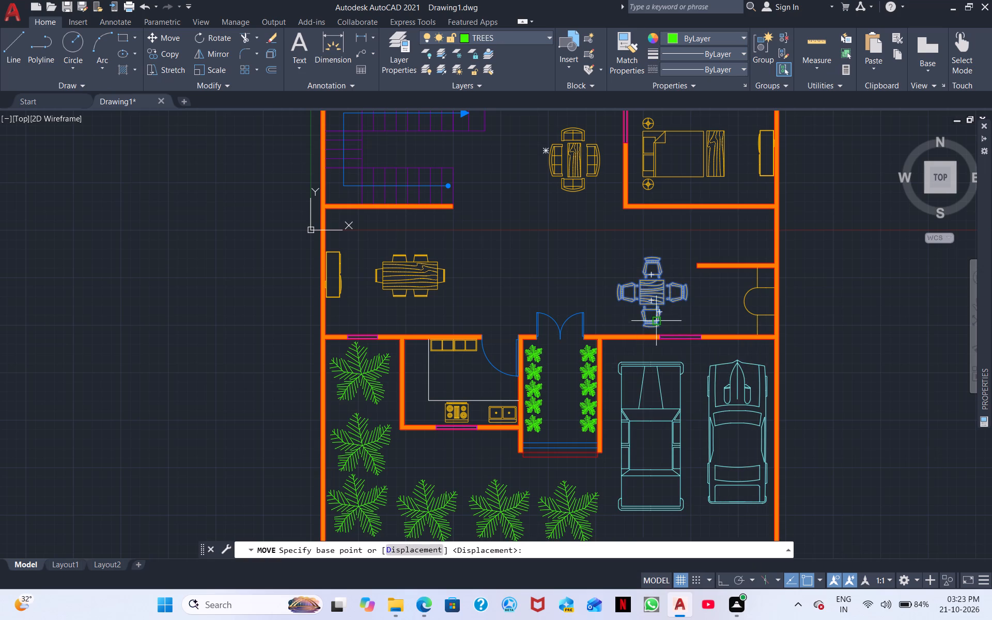
left_click(646, 289)
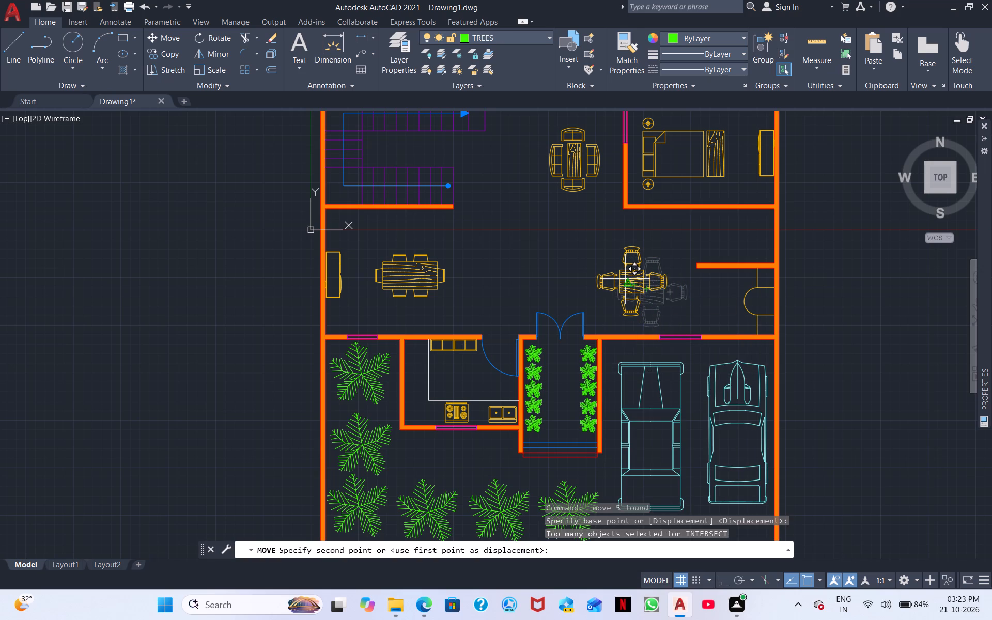
left_click(626, 282)
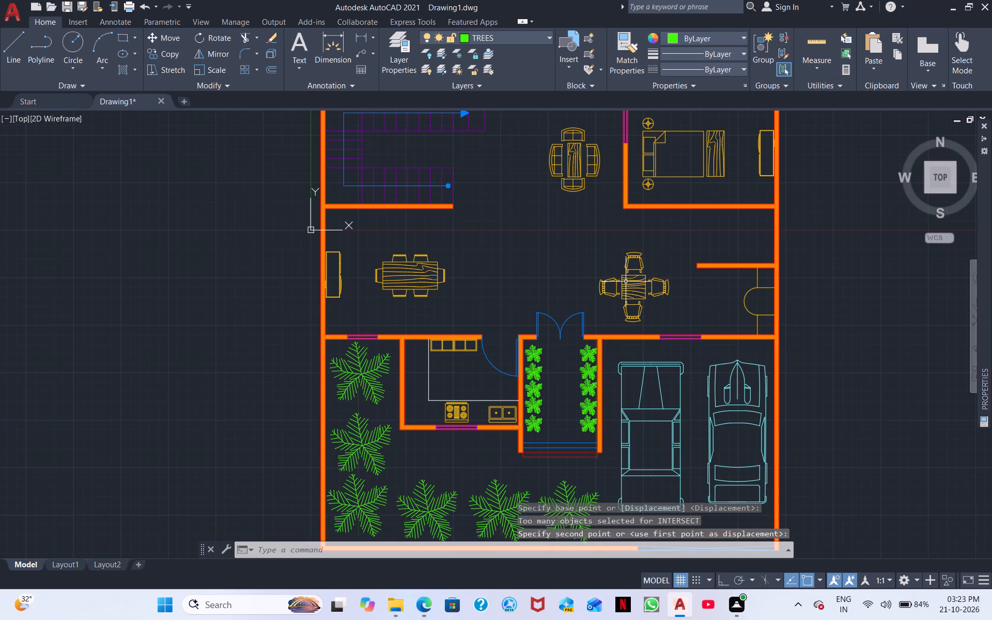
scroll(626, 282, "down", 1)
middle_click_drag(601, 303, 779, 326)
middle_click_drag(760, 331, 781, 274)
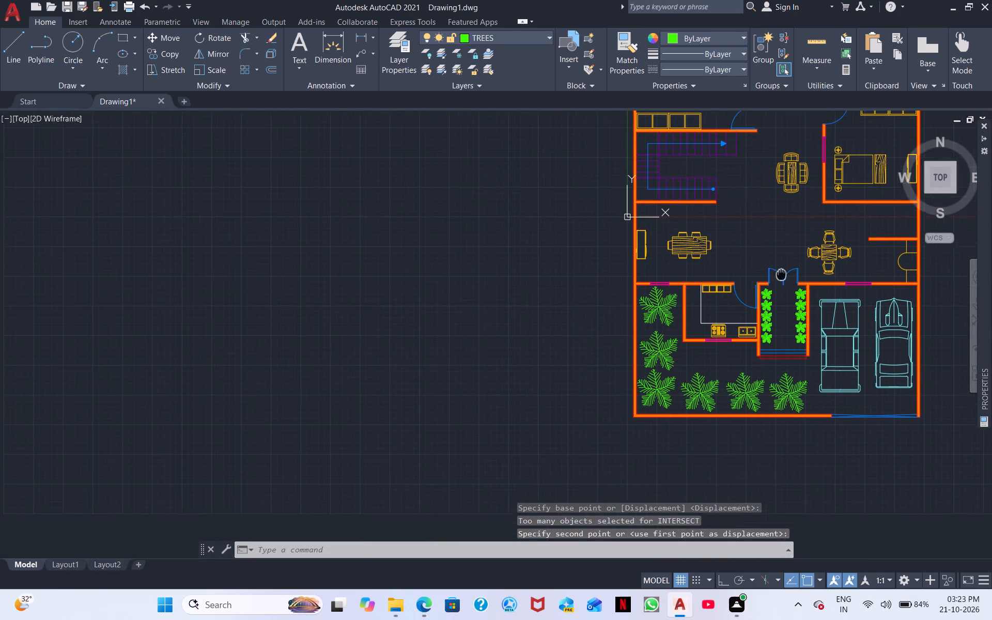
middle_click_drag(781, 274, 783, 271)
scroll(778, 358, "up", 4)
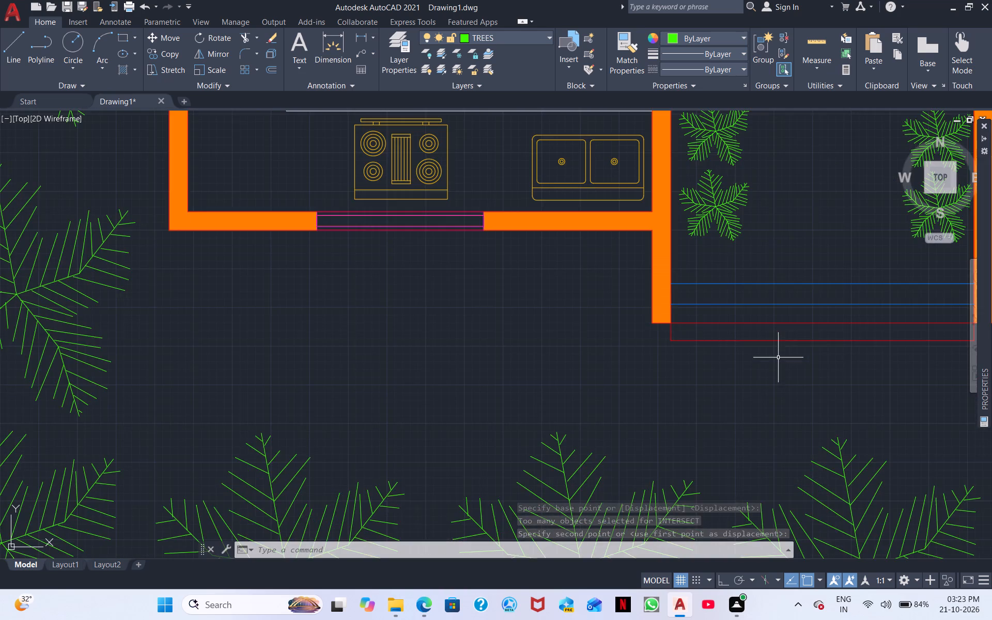
Examine the front yard planting and the furniture layout of the hall, stairs, bedrooms and bathrooms across the floor plan.
scroll(787, 339, "down", 2)
scroll(796, 365, "up", 1)
middle_click_drag(751, 355, 901, 376)
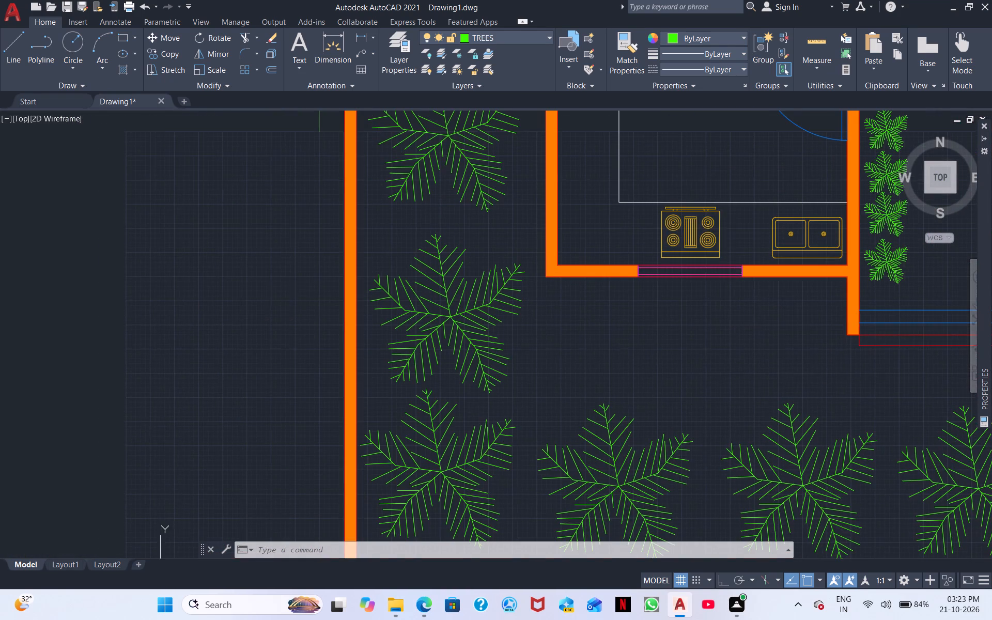
scroll(866, 378, "down", 1)
middle_click_drag(776, 339, 795, 494)
middle_click_drag(811, 399, 781, 534)
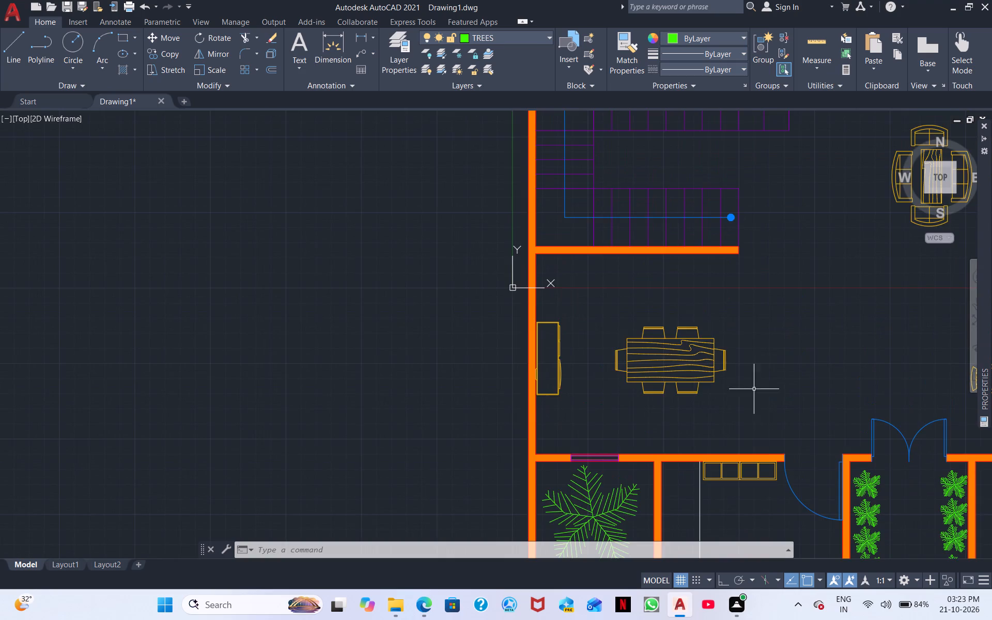
middle_click_drag(755, 385, 752, 495)
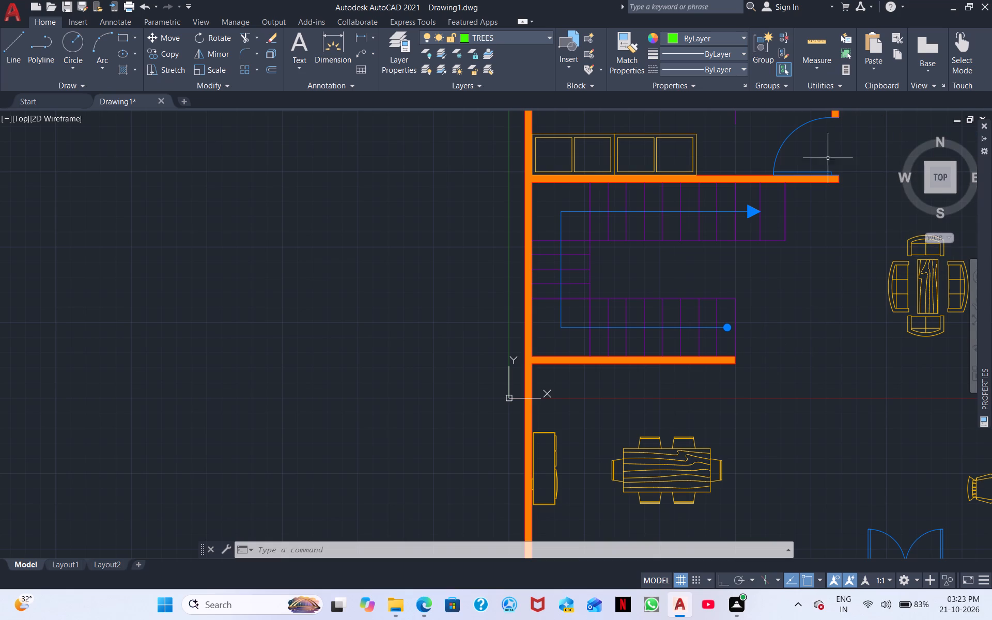
middle_click_drag(859, 172, 509, 125)
scroll(435, 105, "down", 2)
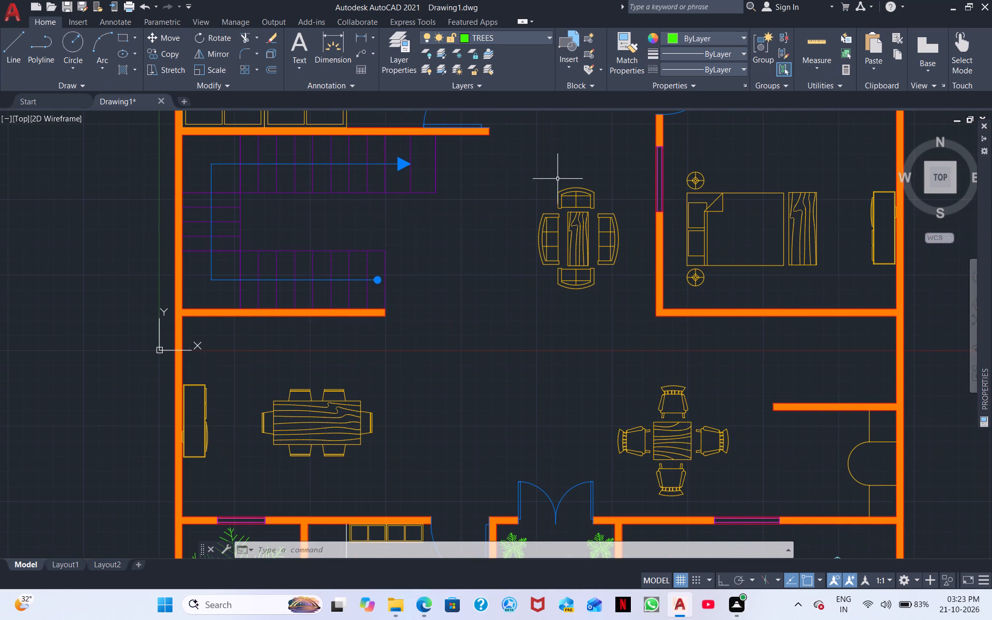
scroll(565, 188, "down", 2)
middle_click_drag(595, 230, 607, 348)
scroll(603, 234, "up", 1)
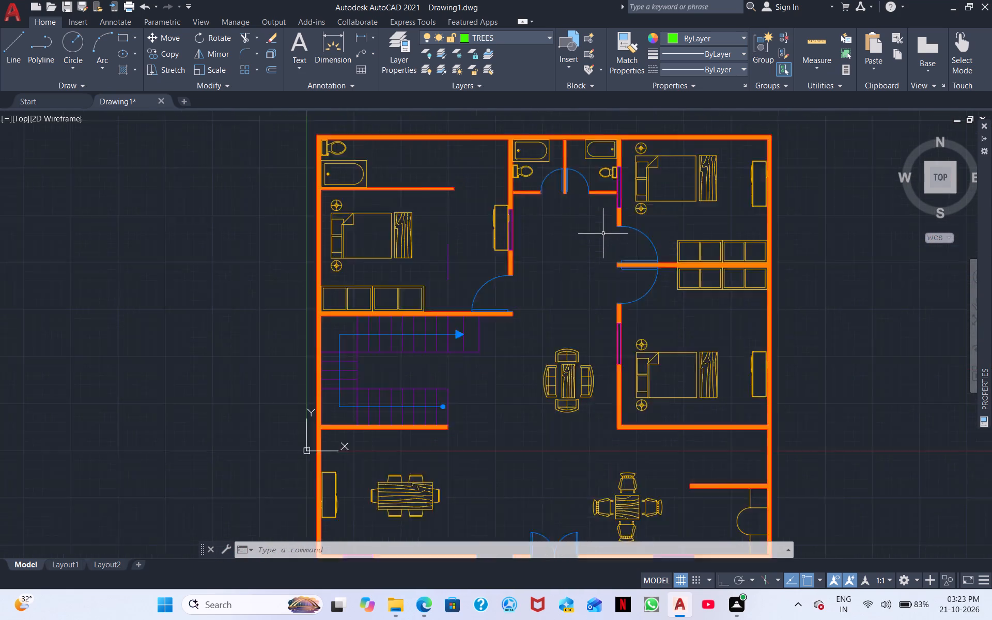
scroll(603, 234, "up", 1)
middle_click_drag(561, 270, 480, 329)
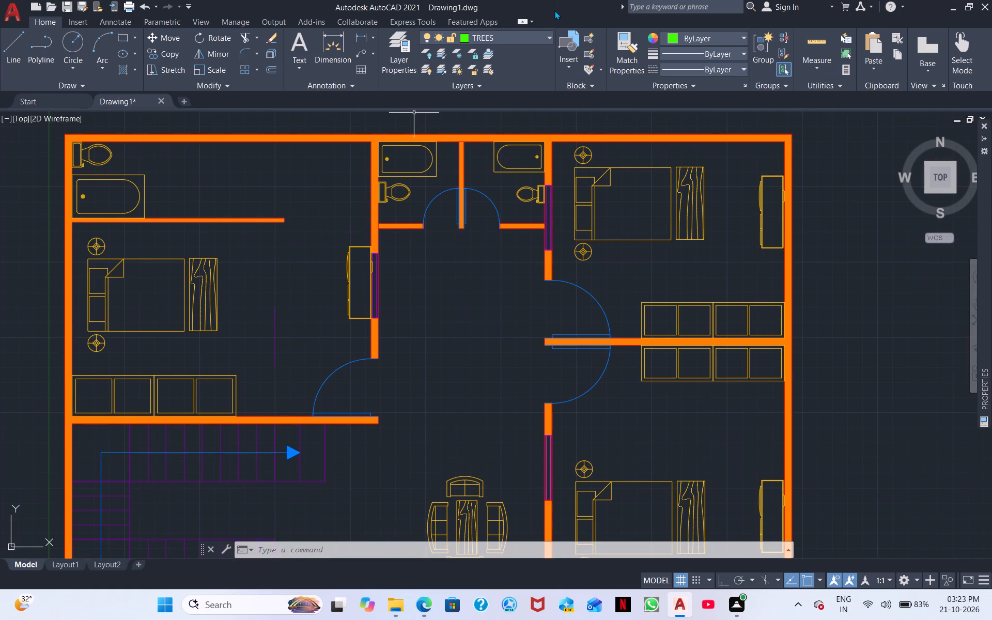
Make layer 0 the current layer.
left_click(537, 33)
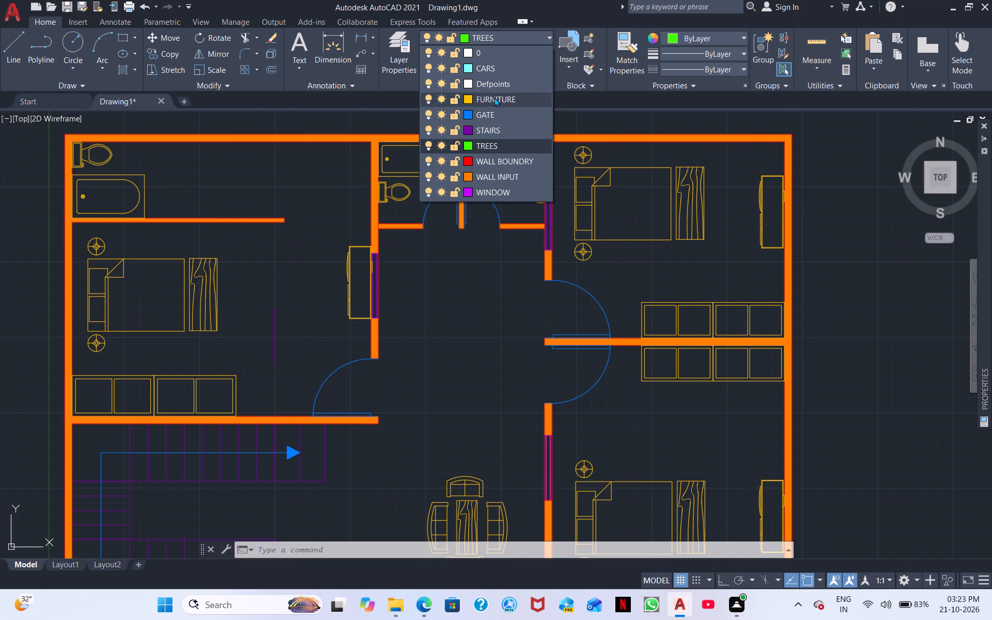
left_click(497, 57)
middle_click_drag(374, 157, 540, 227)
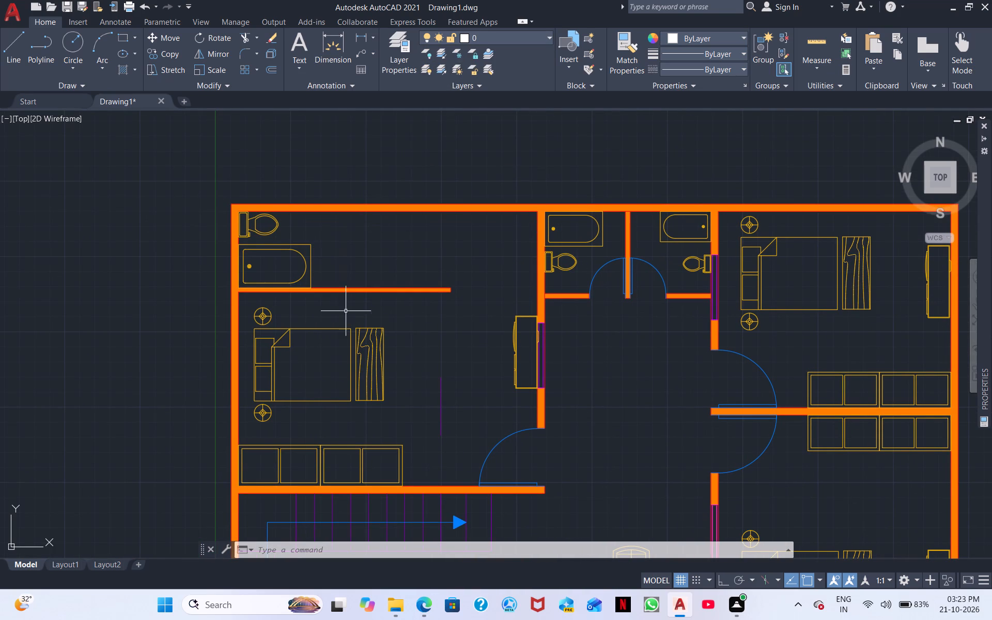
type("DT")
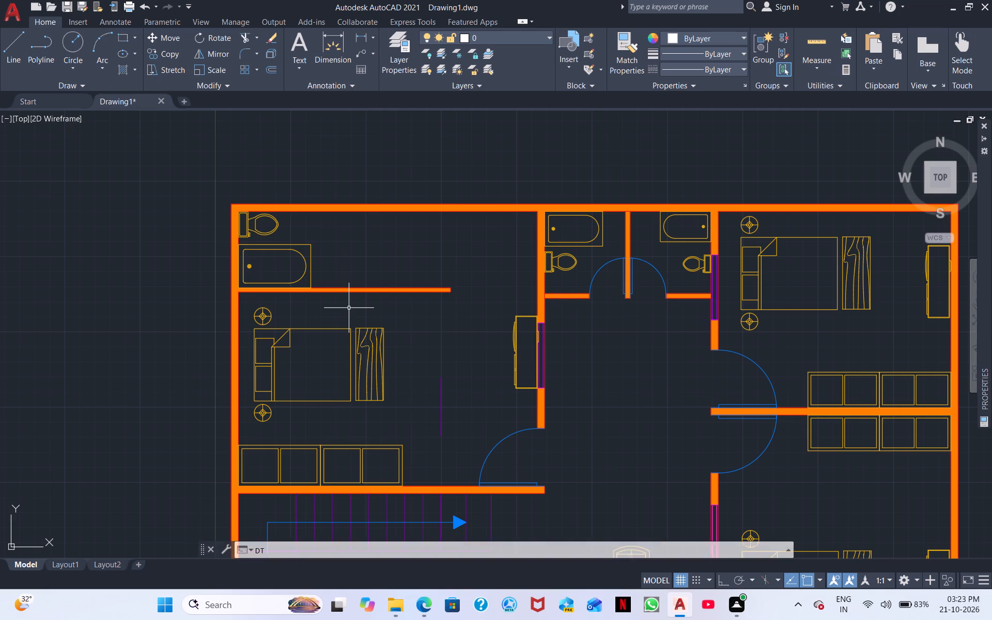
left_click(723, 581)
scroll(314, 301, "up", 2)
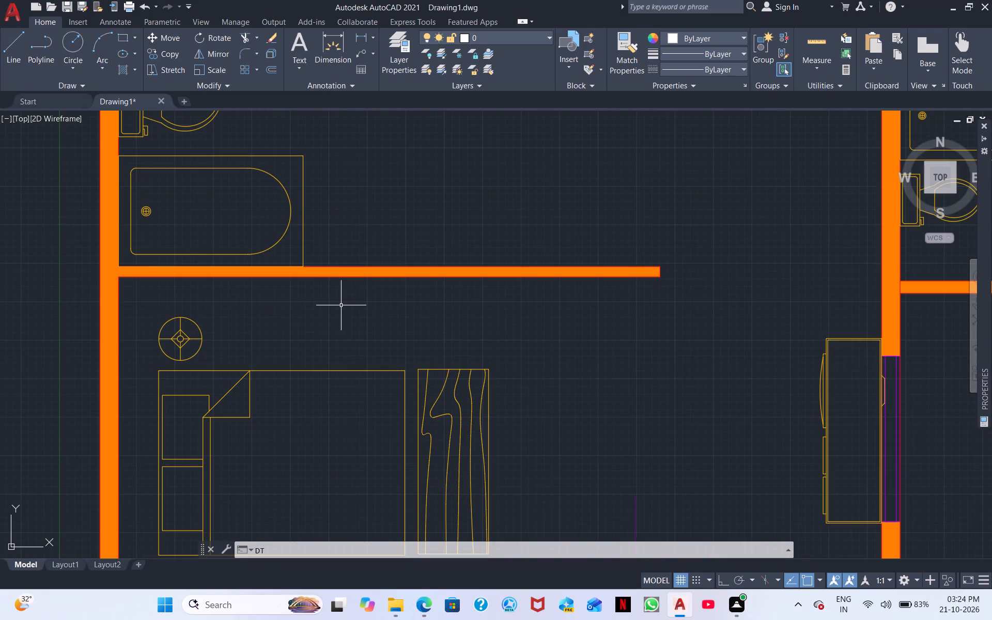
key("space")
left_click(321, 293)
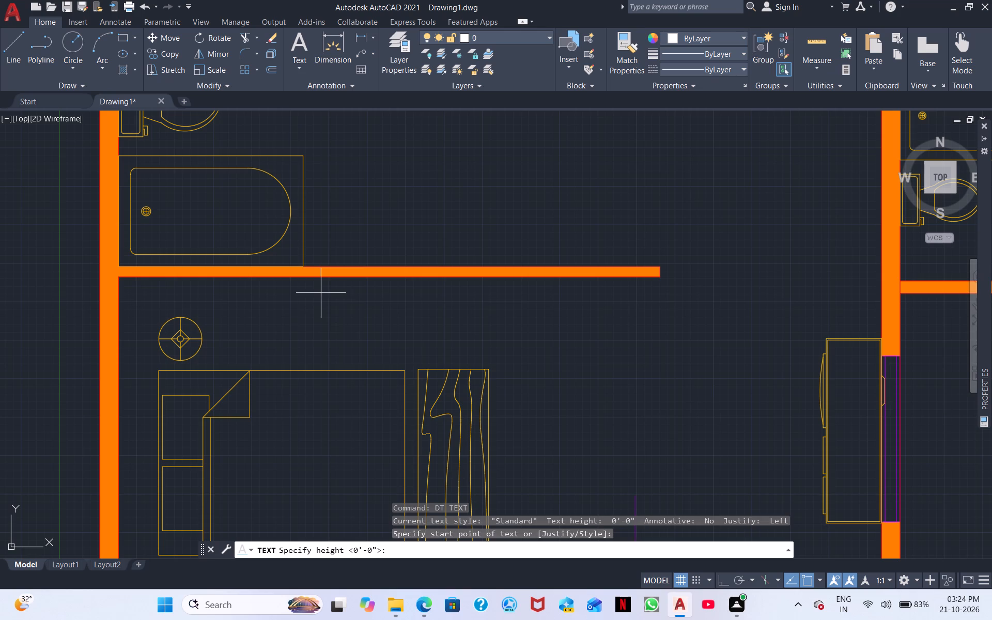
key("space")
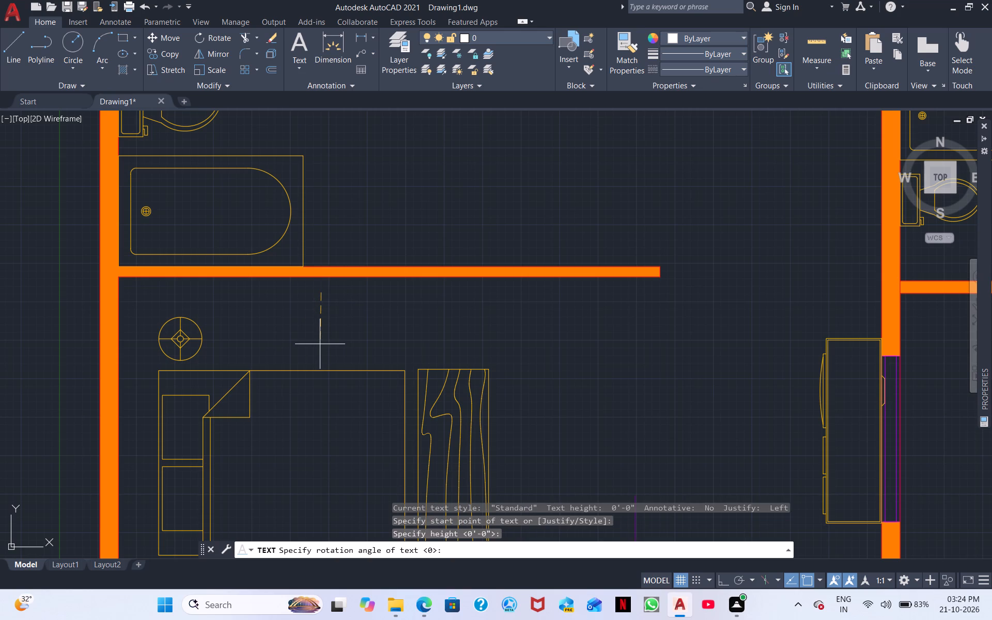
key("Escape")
Add single-line text 6" high at rotation 0 reading MASTER BEDROOM, just above the bed in the northwest bedroom.
type("DT")
key("space")
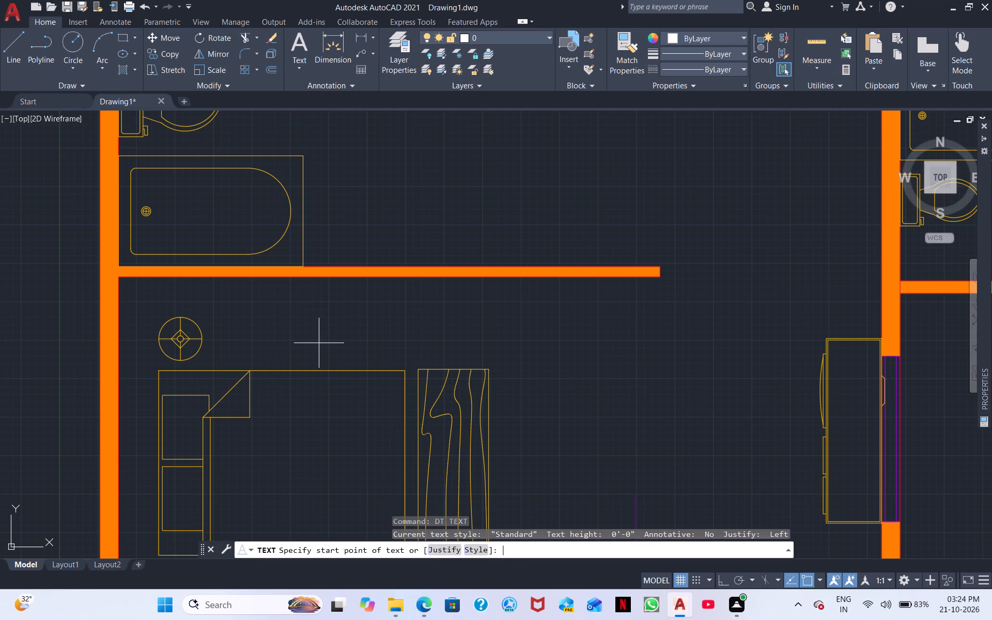
left_click(308, 292)
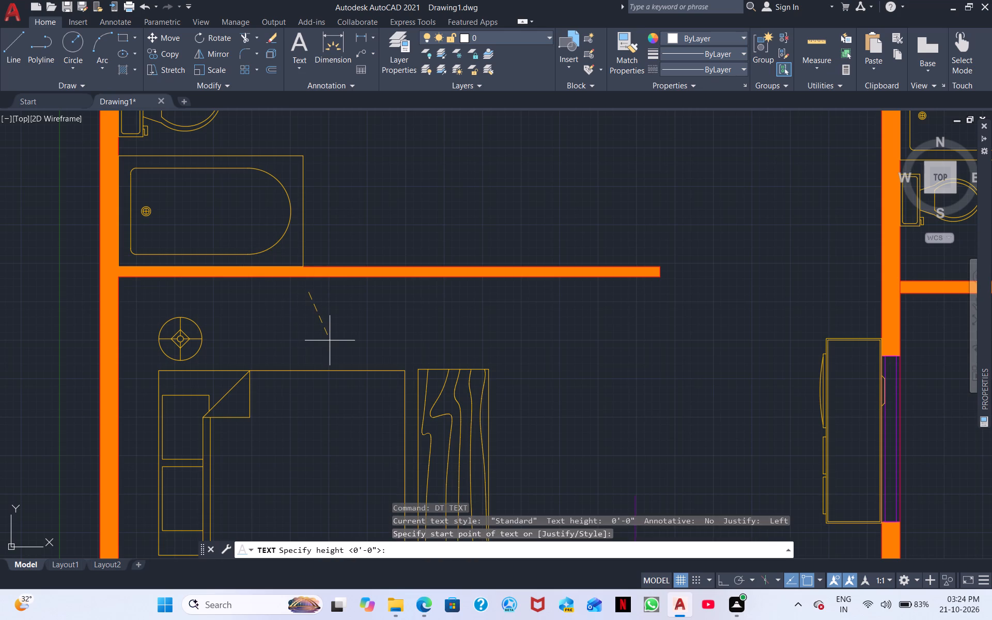
key("6")
key("shift+quotedbl")
key("Return")
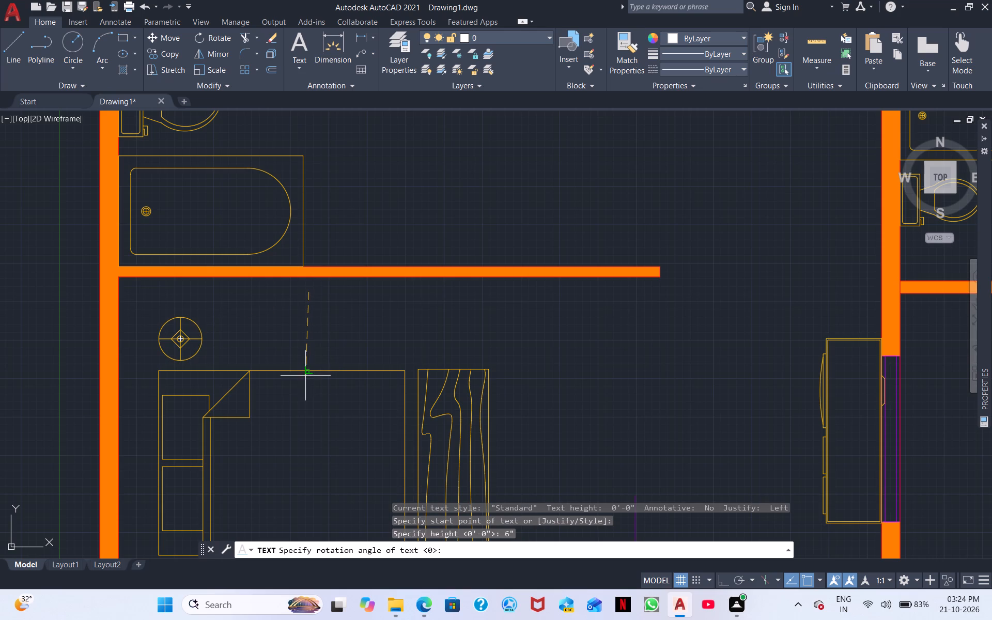
key("0")
key("Return")
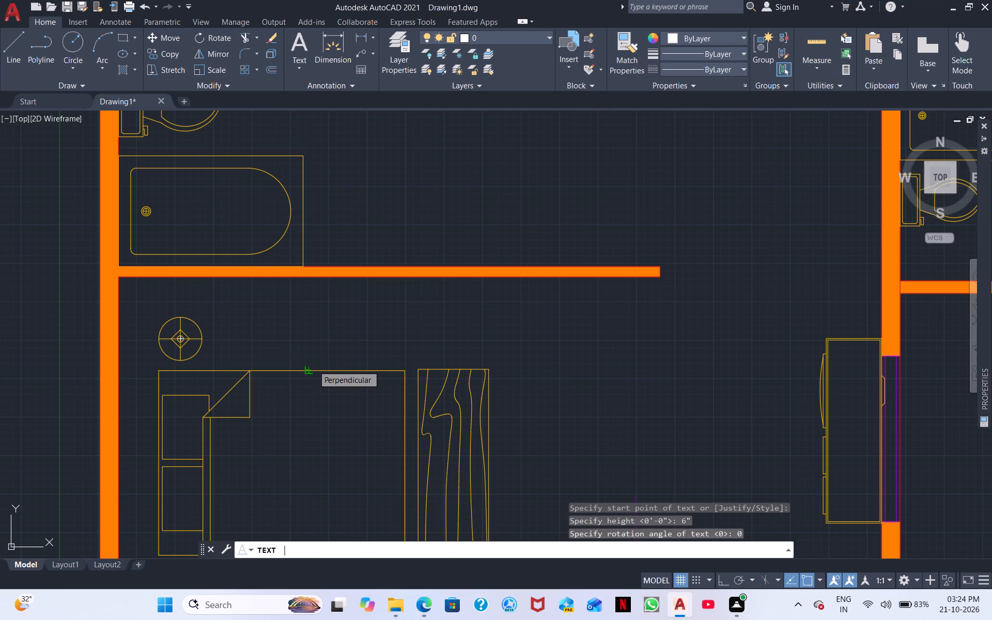
left_click(725, 578)
left_click(324, 326)
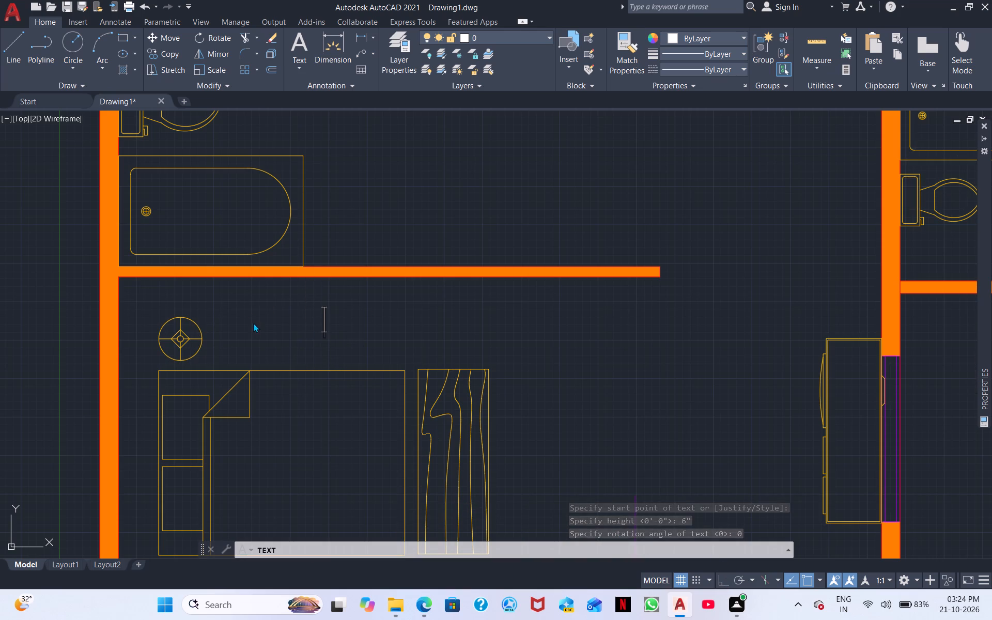
left_click(255, 322)
left_click(267, 331)
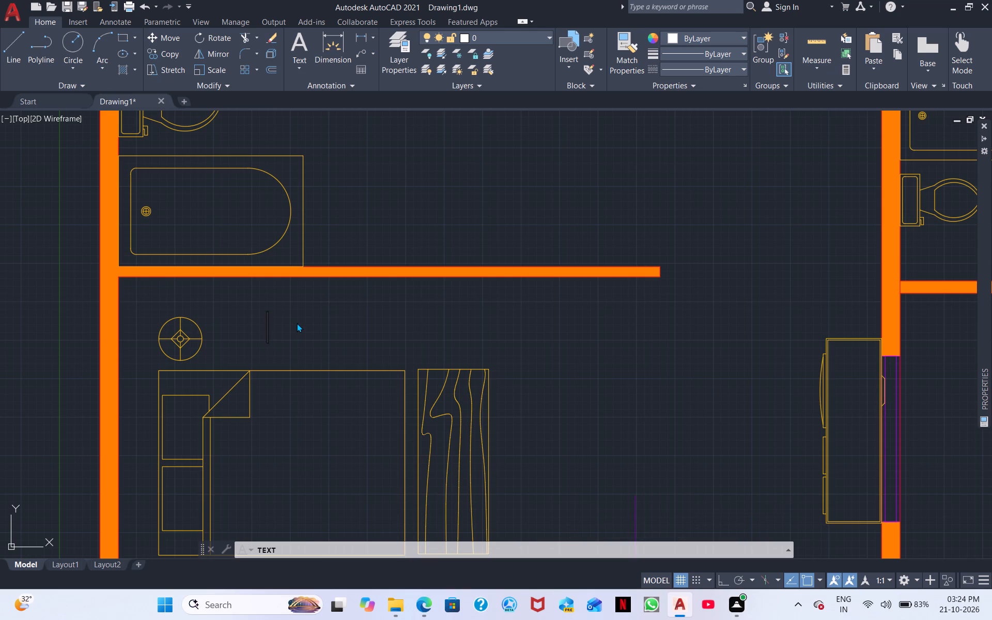
type("MASR")
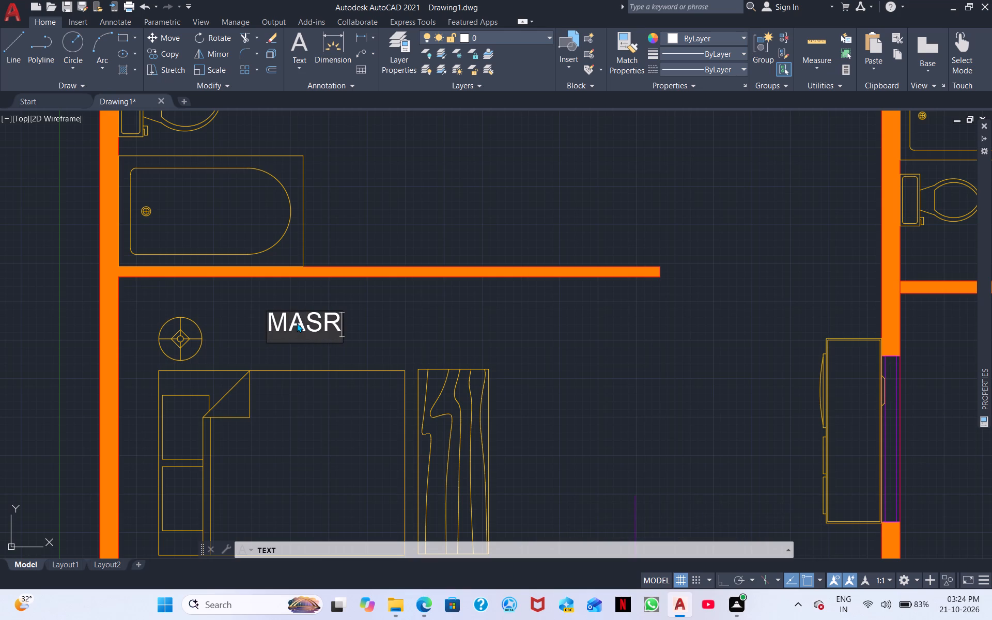
key("BackSpace")
type("TER BED")
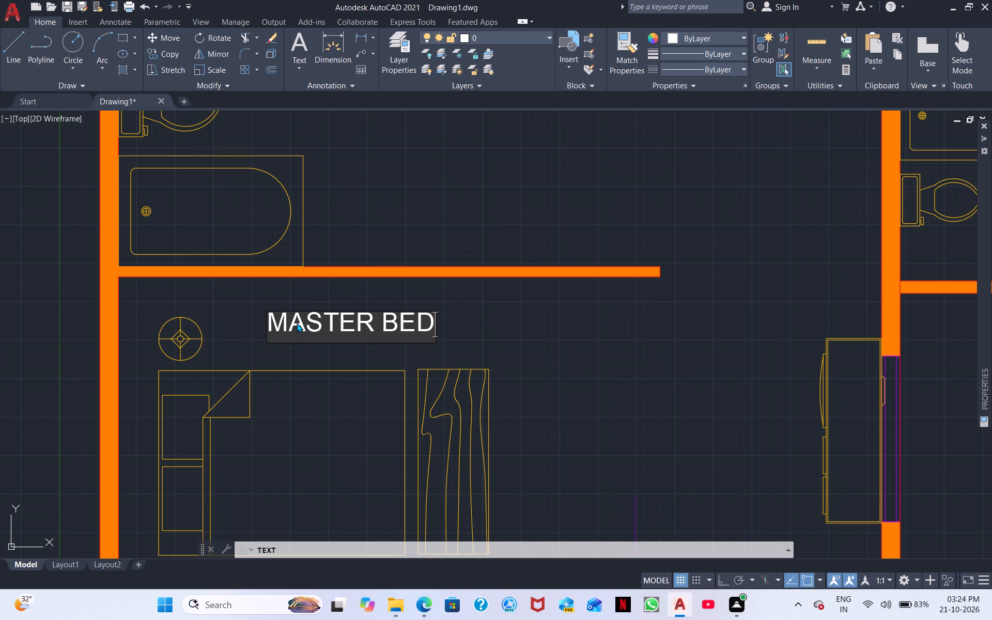
type("ROOM")
key("Return")
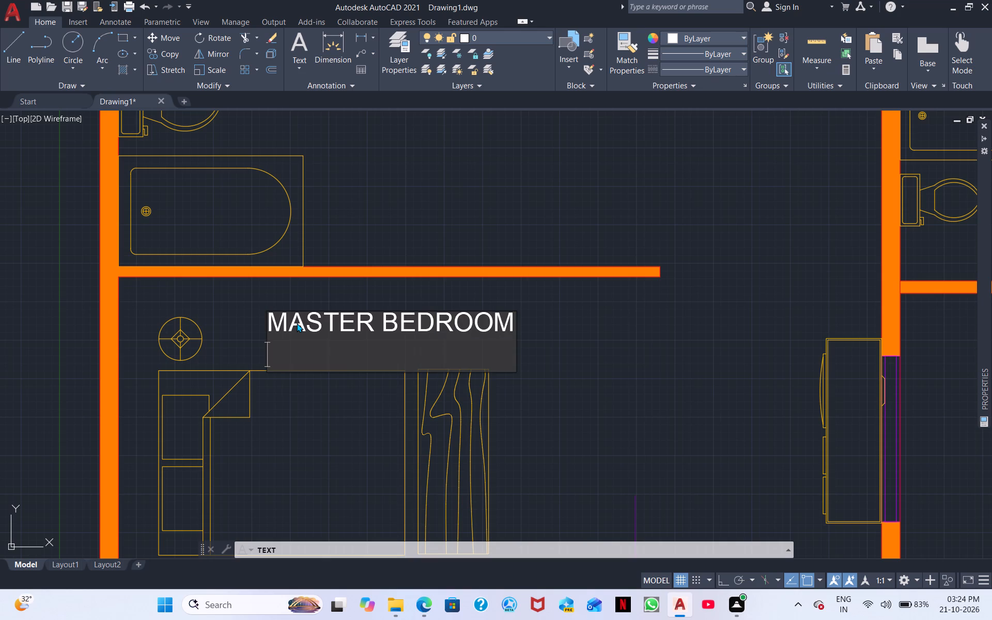
Add the room size 20'8" X 19' as an indented second line beneath the MASTER BEDROOM label.
key("space")
key("space")
key("space")
key("space")
key("space")
key("space")
type("20")
type("'0")
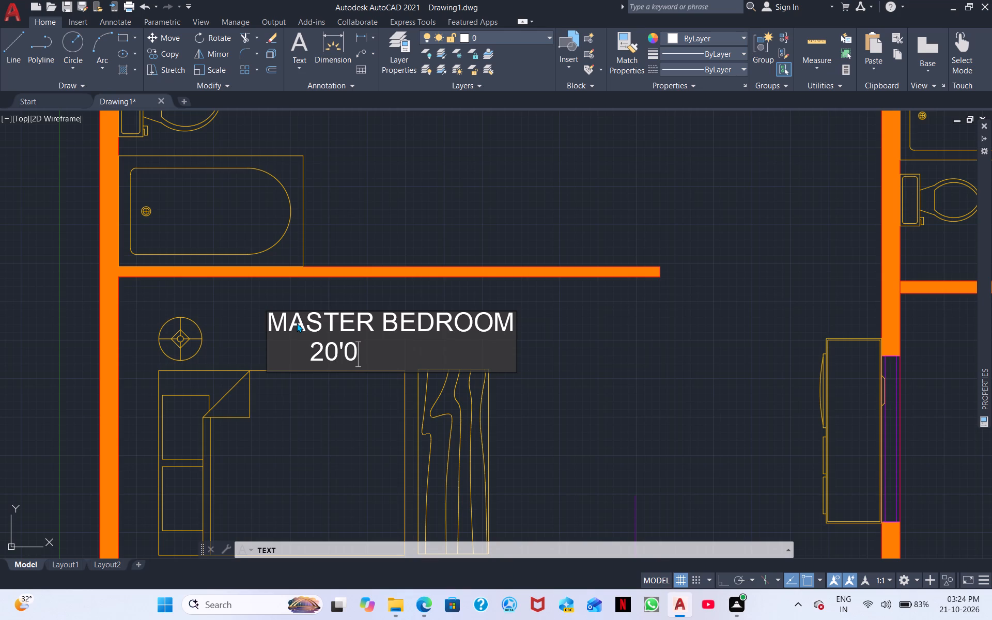
key("BackSpace")
type("8\" X")
key("space")
type("19'")
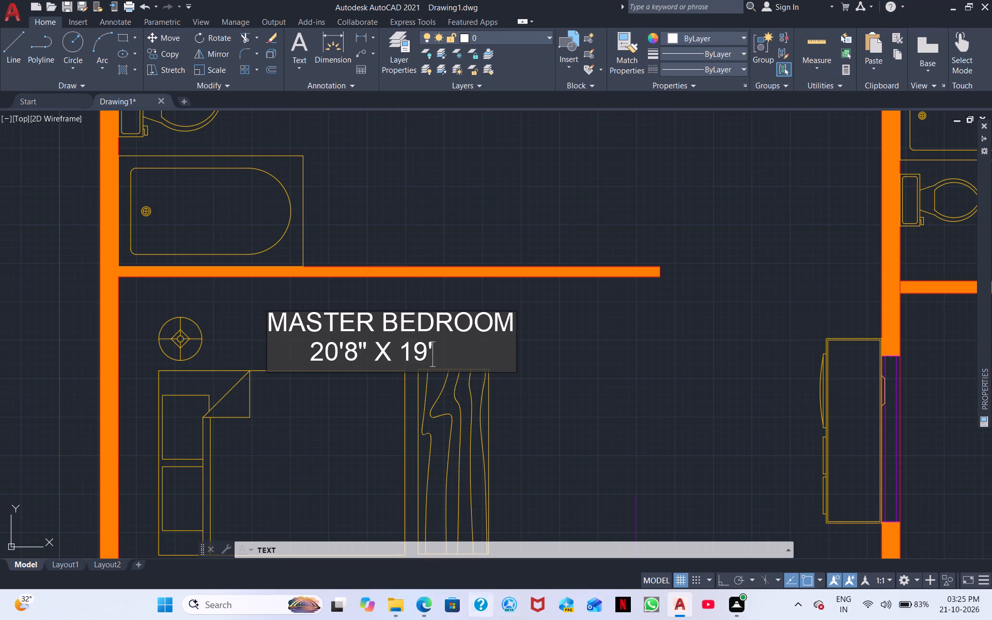
Add the text label STAIRCASE in the open space between the two stair flights.
middle_click_drag(592, 371, 700, 116)
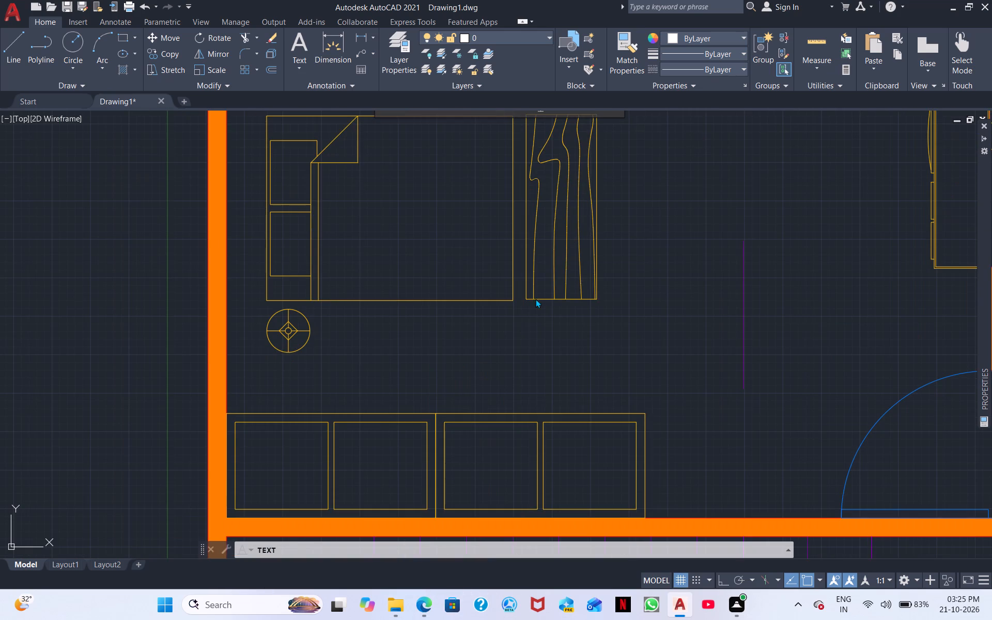
left_click(508, 331)
scroll(571, 344, "down", 2)
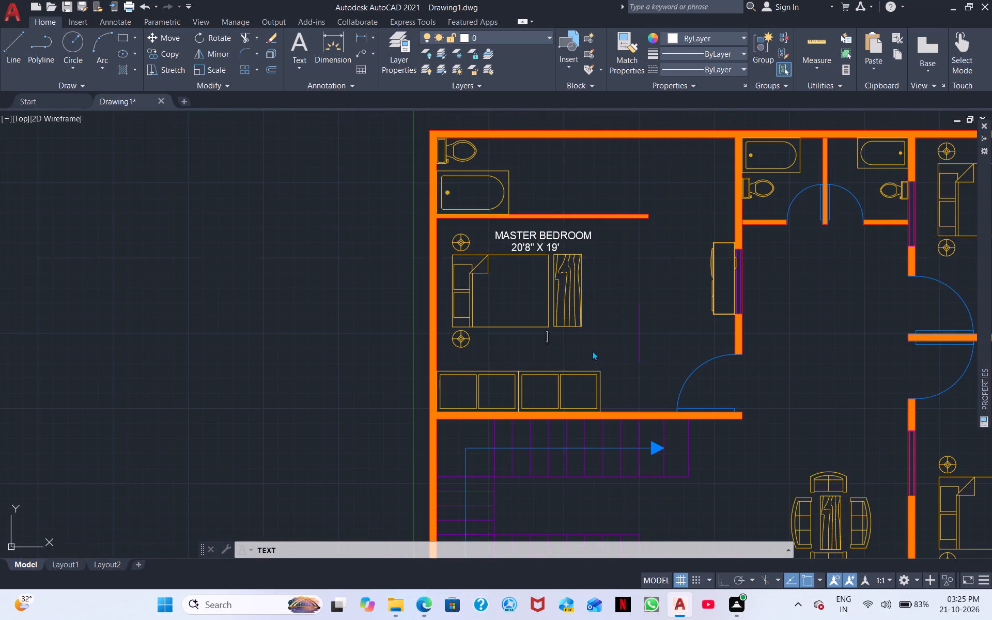
scroll(596, 351, "down", 1)
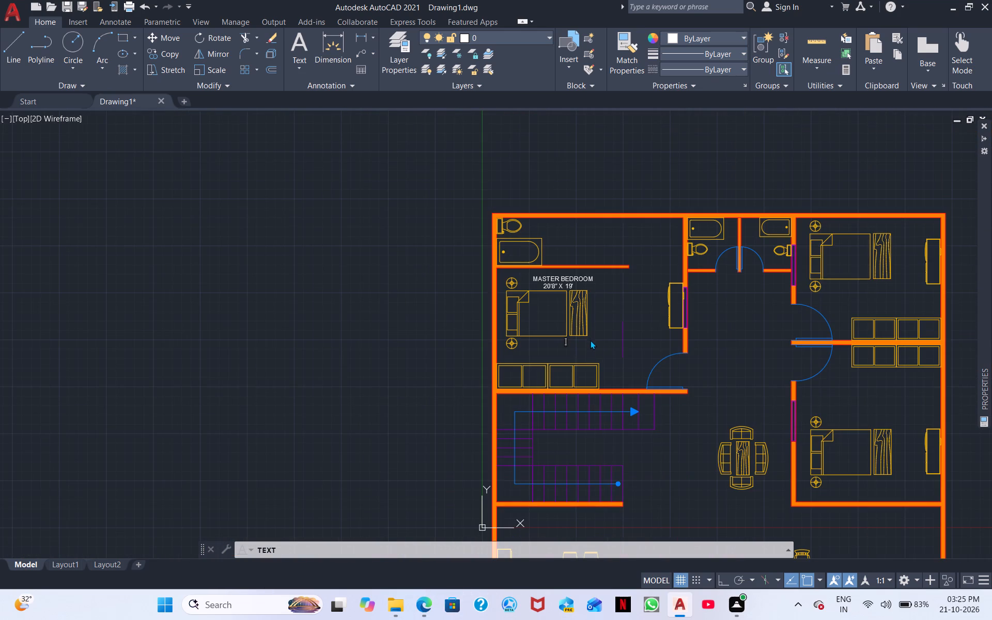
scroll(589, 336, "up", 1)
middle_click_drag(633, 364, 625, 310)
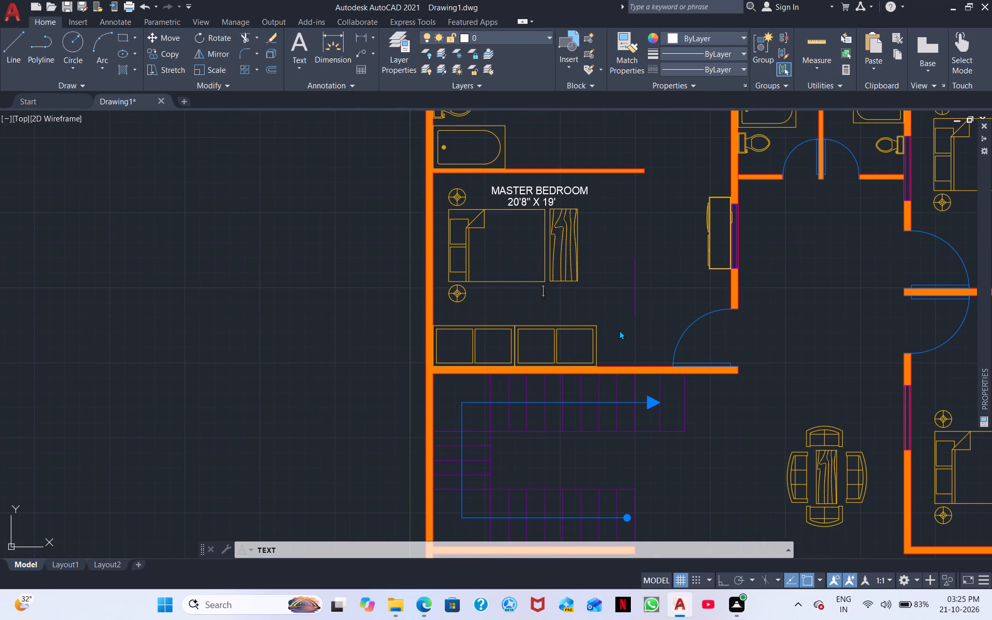
middle_click_drag(616, 333, 640, 254)
left_click(552, 368)
left_click(539, 376)
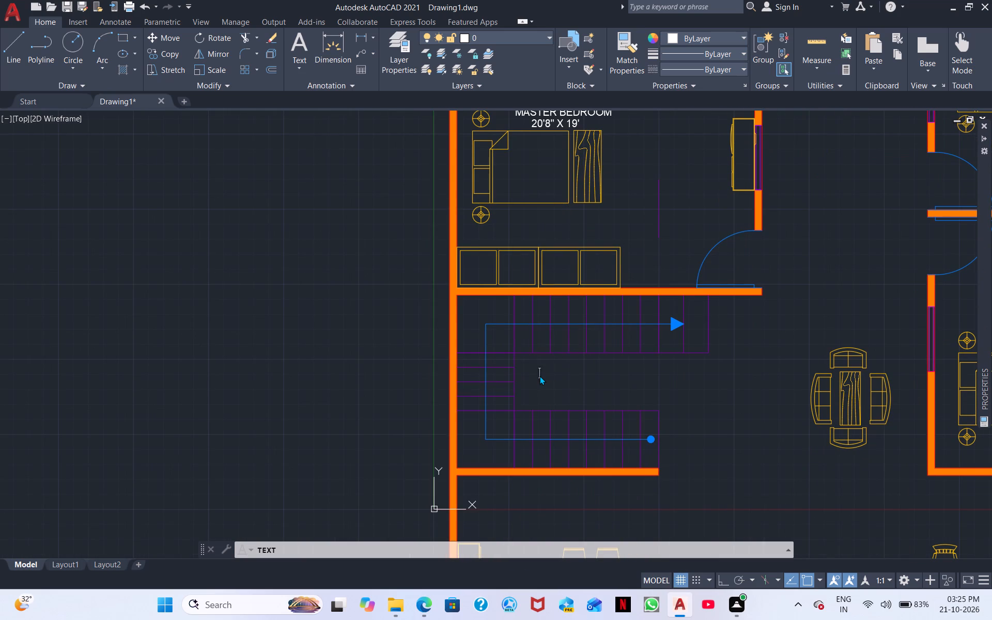
scroll(546, 365, "up", 2)
left_click(543, 365)
left_click(540, 375)
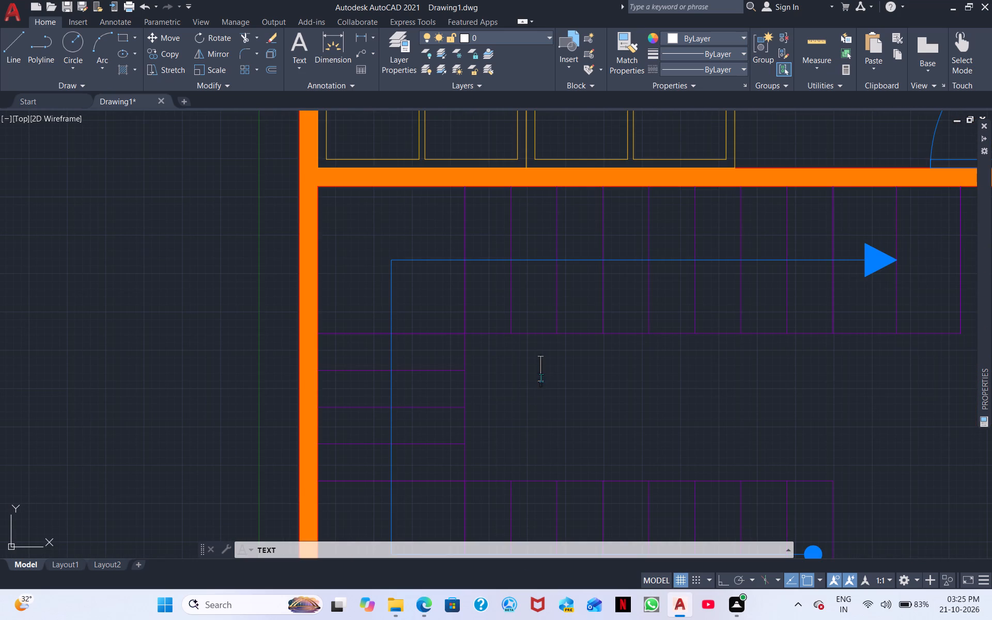
type("ST")
key("a")
type("IR")
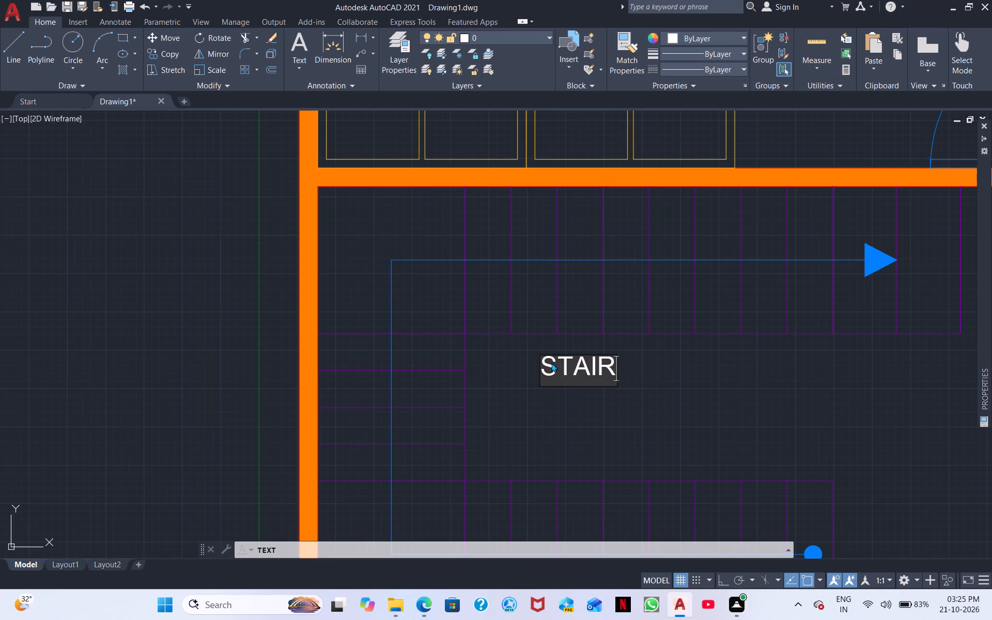
type("CASE")
key("space")
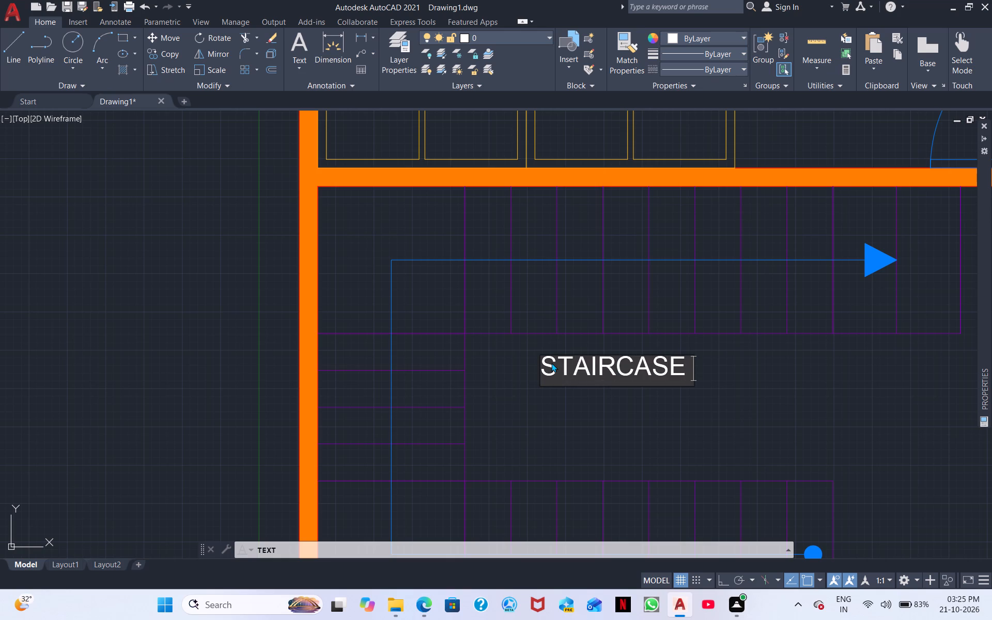
Add the size 12' X 13' as an indented second line beneath the STAIRCASE label.
key("Return")
key("space")
key("space")
key("space")
key("space")
key("space")
key("space")
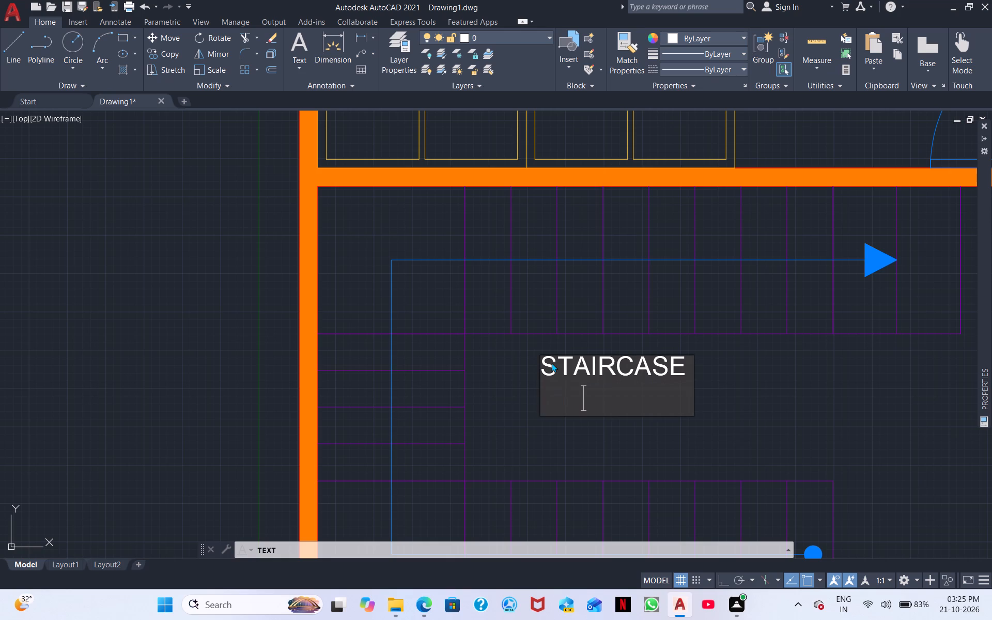
key("BackSpace")
key("BackSpace")
type("12' X")
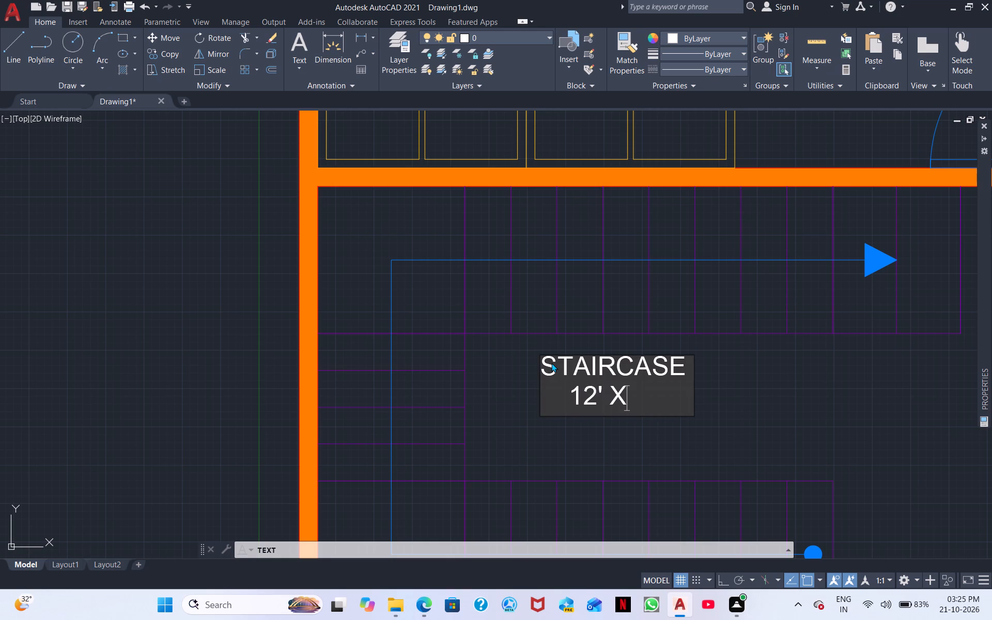
key("space")
type("13'")
key("Return")
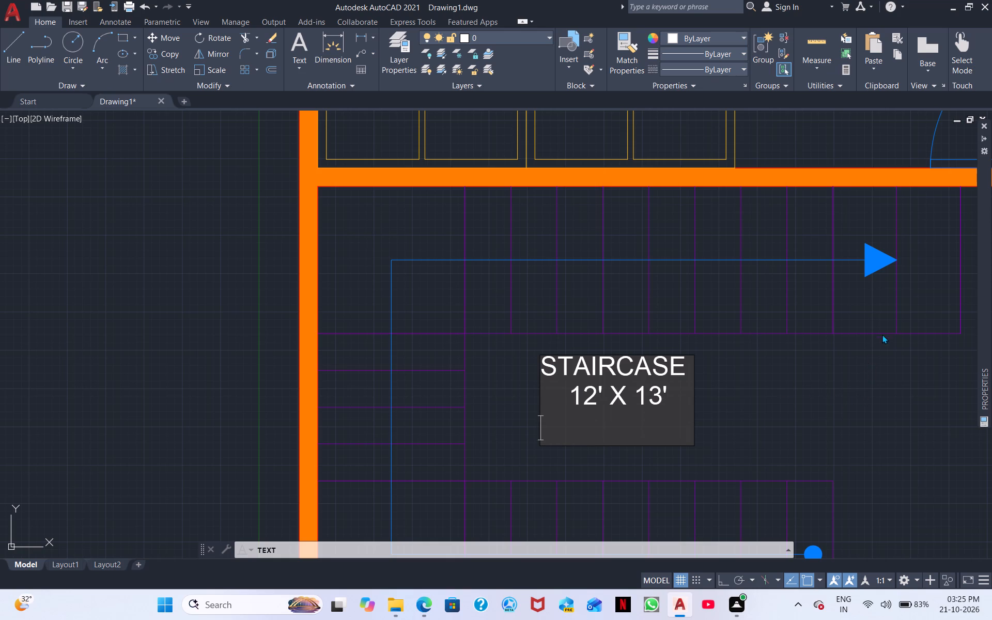
Add the text label HALL in the open floor between the six-seat dining table and the four-chair table.
middle_click_drag(749, 448, 716, 162)
scroll(782, 270, "down", 2)
middle_click_drag(784, 339, 677, 152)
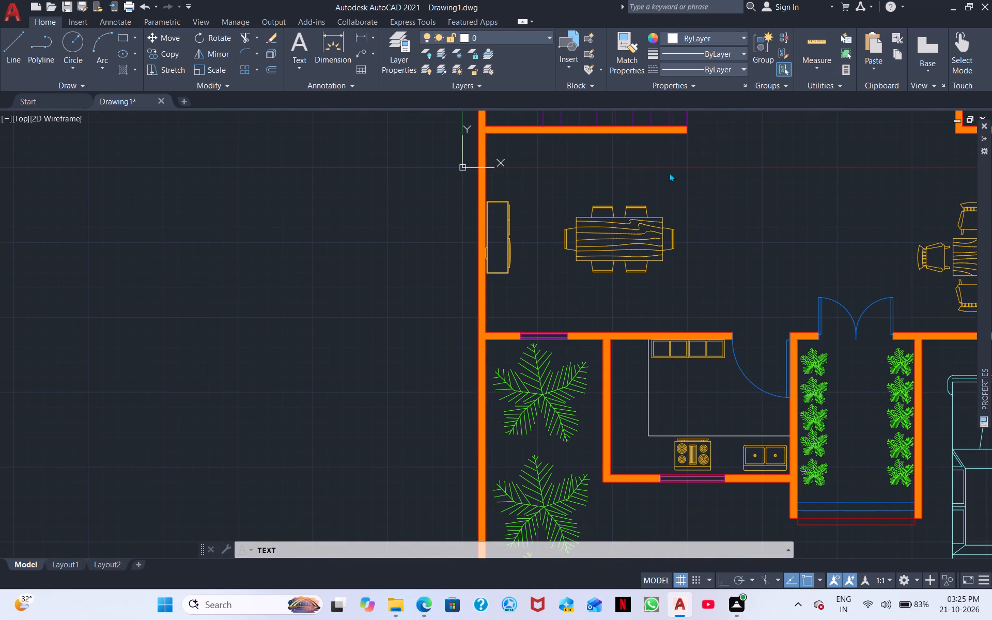
middle_click_drag(585, 439, 566, 296)
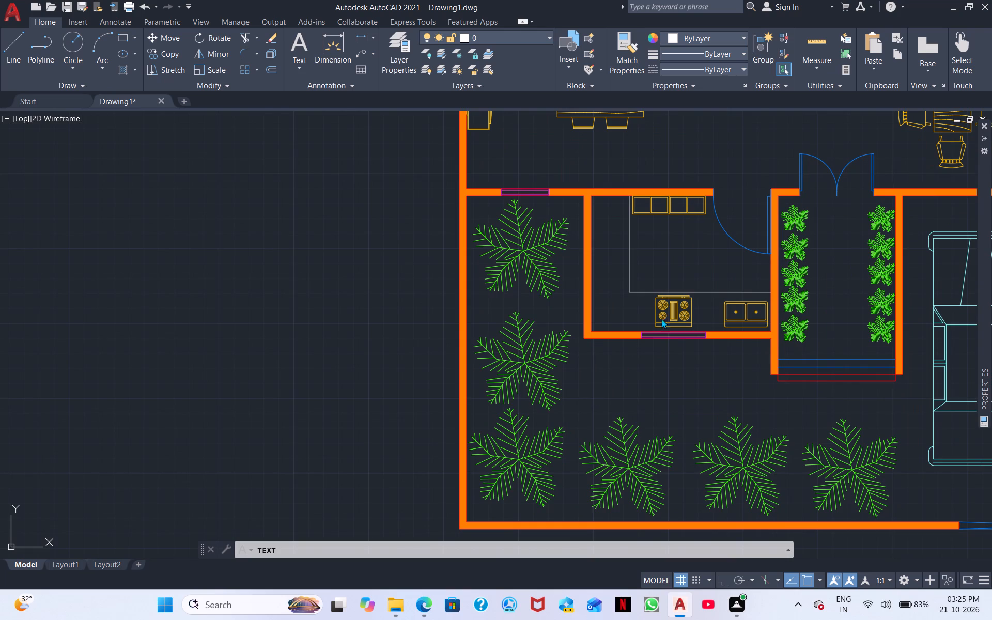
middle_click_drag(660, 320, 516, 393)
middle_click_drag(537, 263, 449, 394)
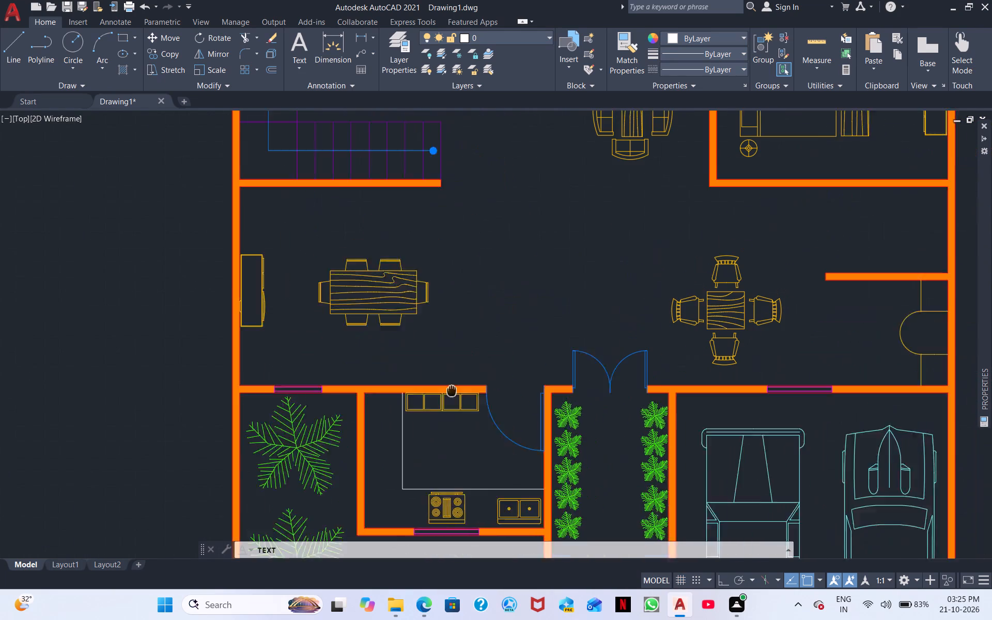
middle_click_drag(449, 394, 420, 422)
left_click(504, 291)
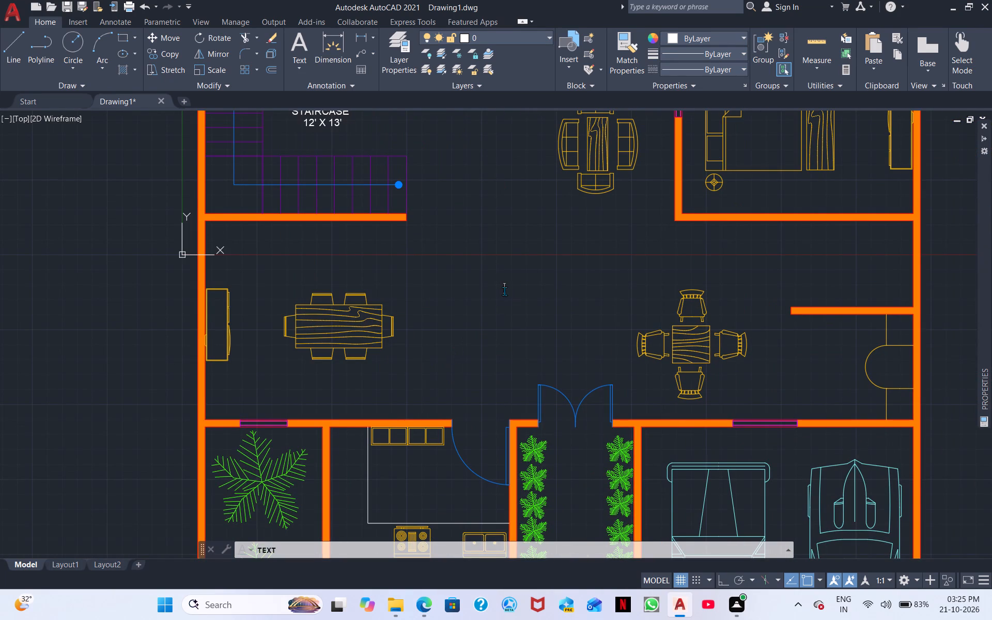
left_click(498, 293)
type("HALL")
Add the text label KITCHEN in the kitchen, just below the cabinets along its north wall.
middle_click_drag(453, 364, 536, 229)
middle_click_drag(519, 328, 527, 280)
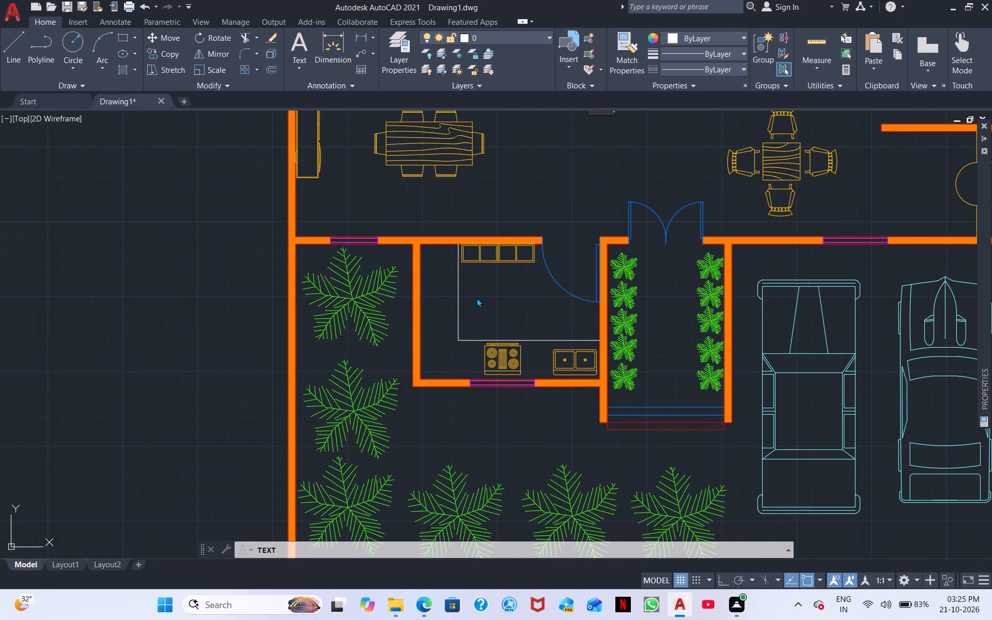
left_click(476, 298)
left_click(463, 292)
left_click(471, 287)
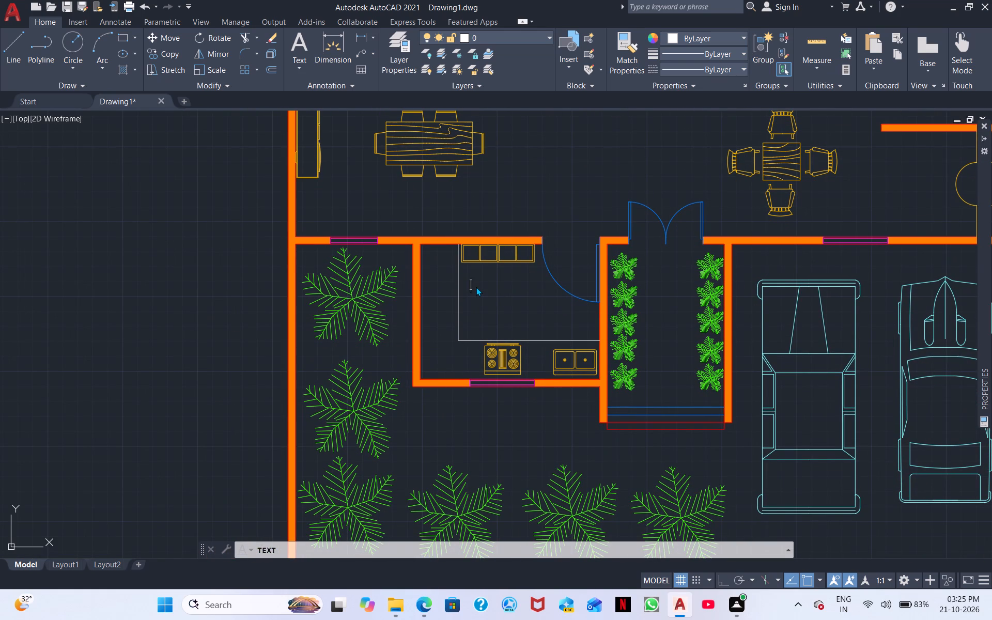
left_click(476, 287)
type("KI")
type("TCHEN")
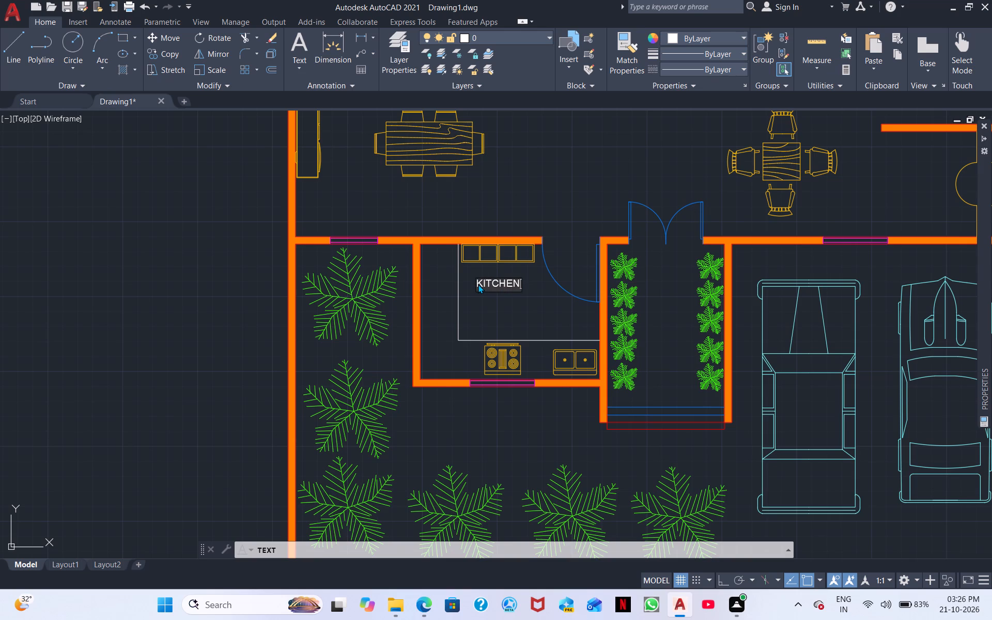
key("space")
Add the room size 12'6" X 9'5" as a second line beneath the KITCHEN label.
key("Return")
type("12'6\" X")
key("space")
type("9'6")
key("BackSpace")
type("5\"")
Label the planted entrance passage between the kitchen and parking OPEN, with 8' X 10' on the second line.
left_click(652, 299)
type("OPEN")
key("Return")
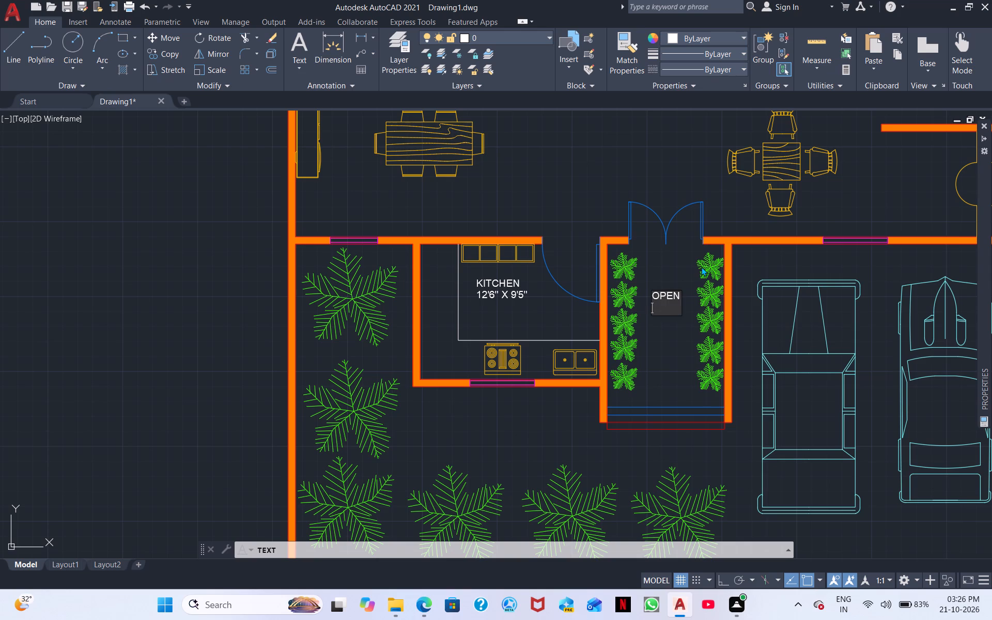
type("8' X")
key("space")
type("10'")
Add the text label STEP just below the entrance steps.
left_click(642, 445)
left_click(650, 441)
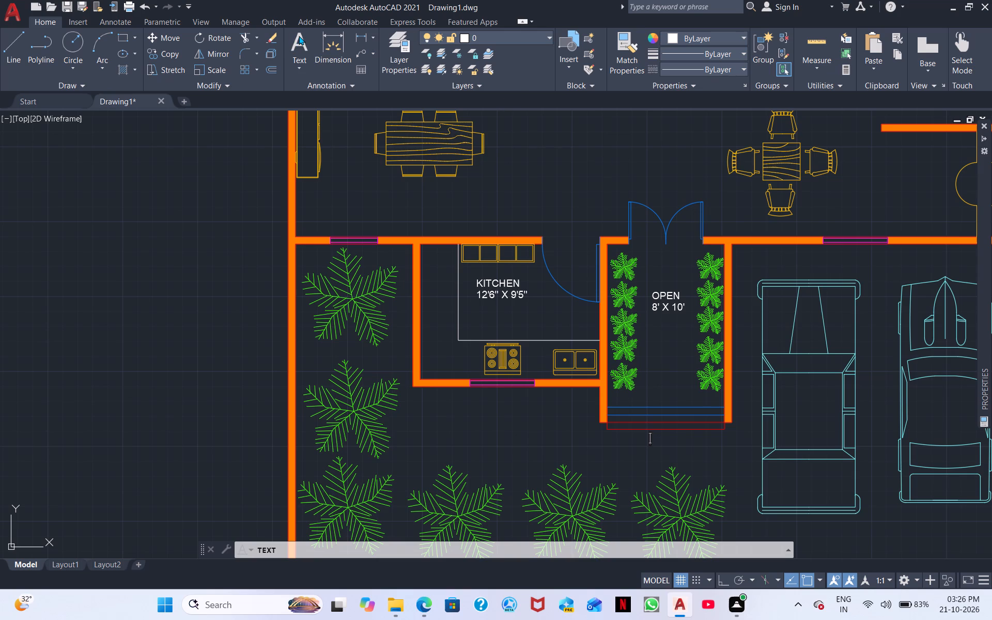
type("STEP")
key("Return")
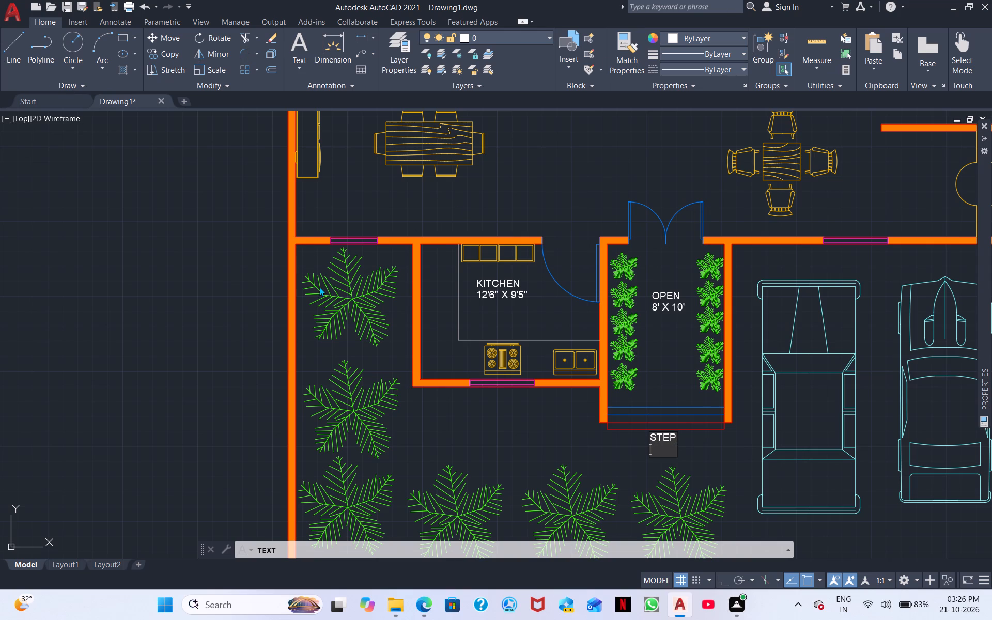
Add the text label GARDEN in the front yard, just below the kitchen's south wall.
left_click(448, 427)
left_click(435, 422)
type("GARDEN")
Add the text label MAIN GATE just outside the front boundary wall, below the gate opening.
middle_click_drag(505, 380, 485, 275)
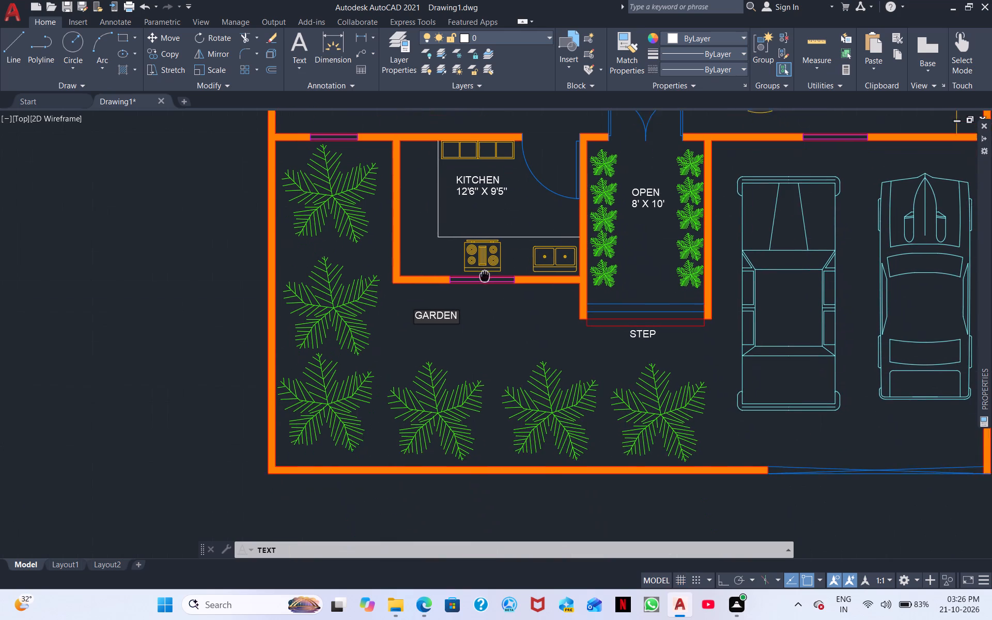
middle_click_drag(485, 275, 478, 267)
middle_click_drag(617, 347, 397, 308)
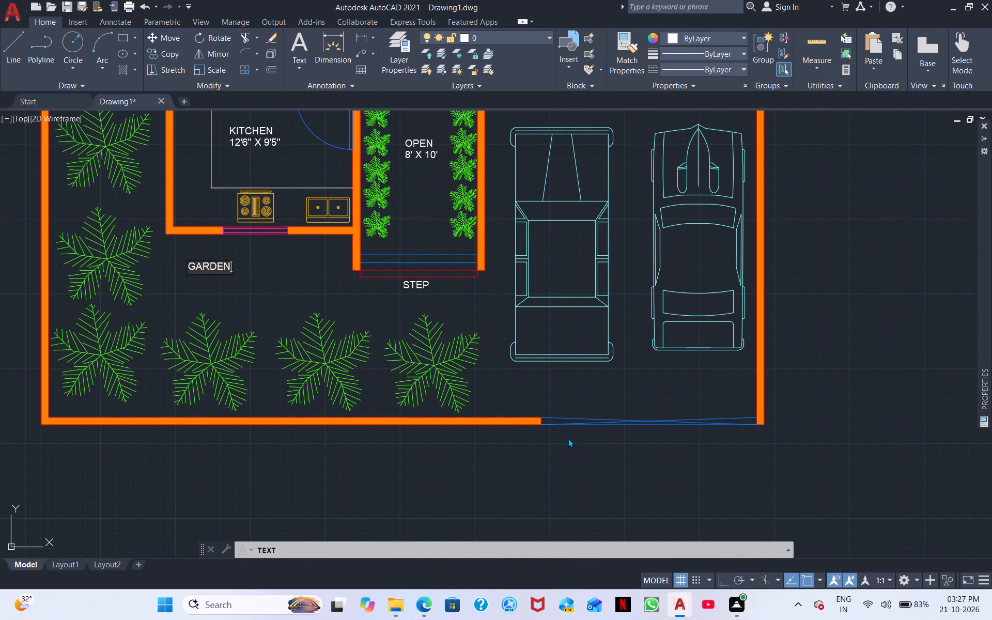
left_click(592, 446)
key("m")
key("a")
type("IN")
key("space")
type("GATE")
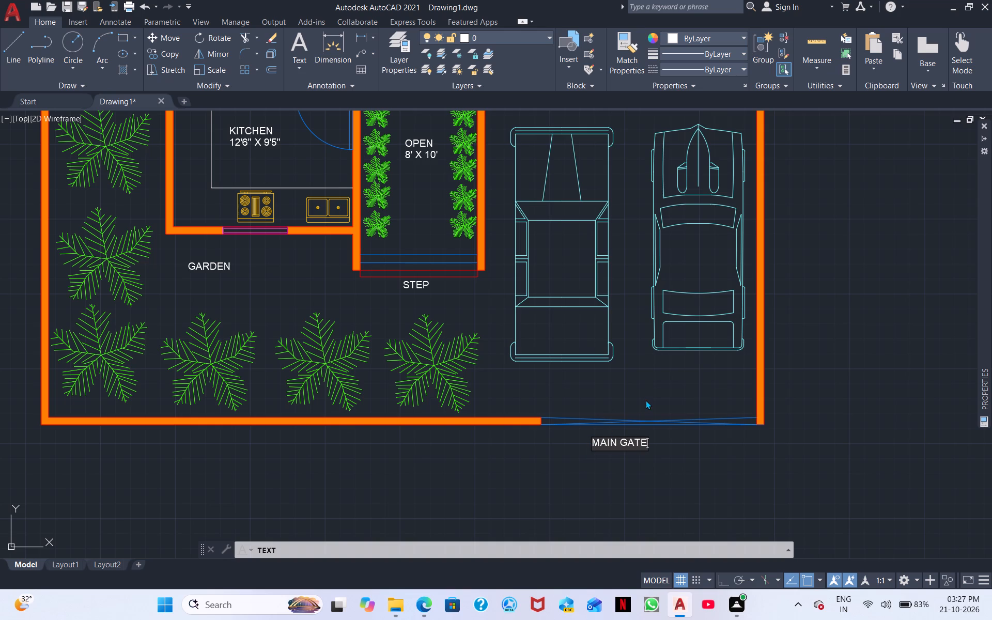
Add the text label POOJA GHAR in the small room at the hall's east end, above the parking.
middle_click_drag(679, 377, 654, 512)
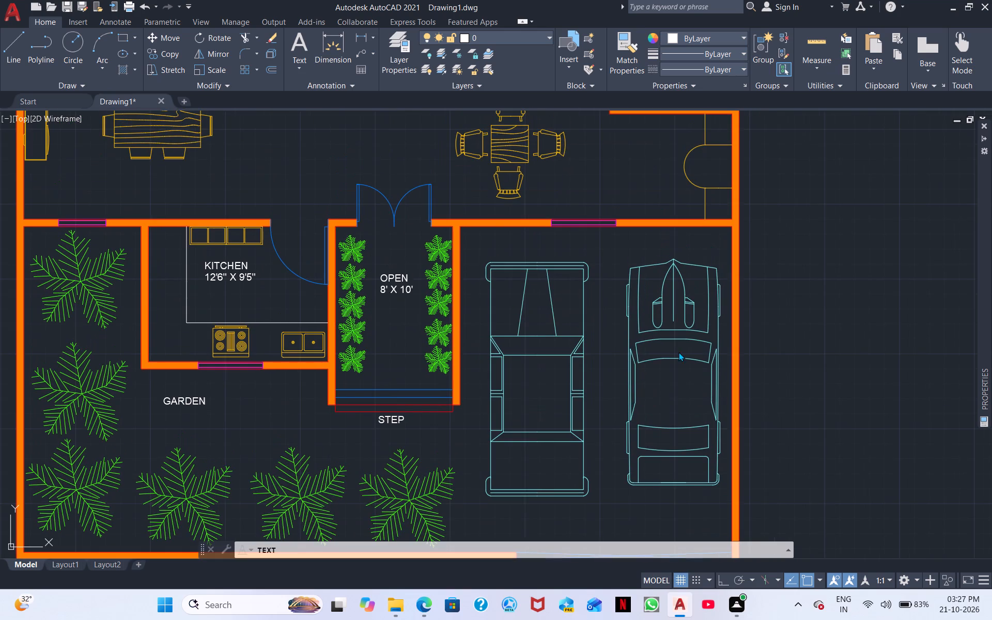
middle_click_drag(601, 283, 616, 395)
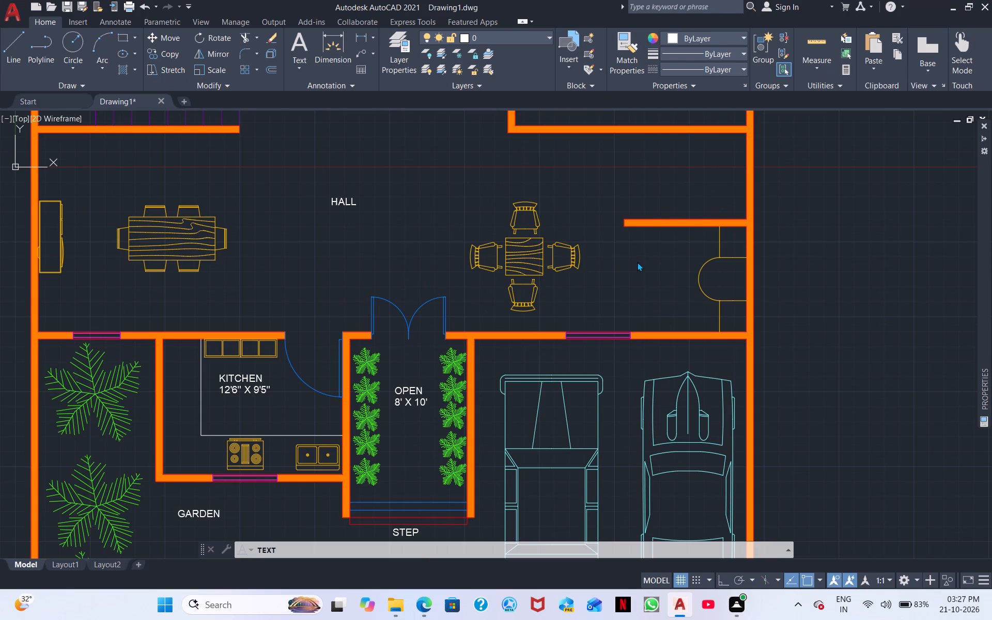
left_click(637, 262)
key("p")
type("OO")
key("j")
key("a")
key("space")
type("GH")
type("AR")
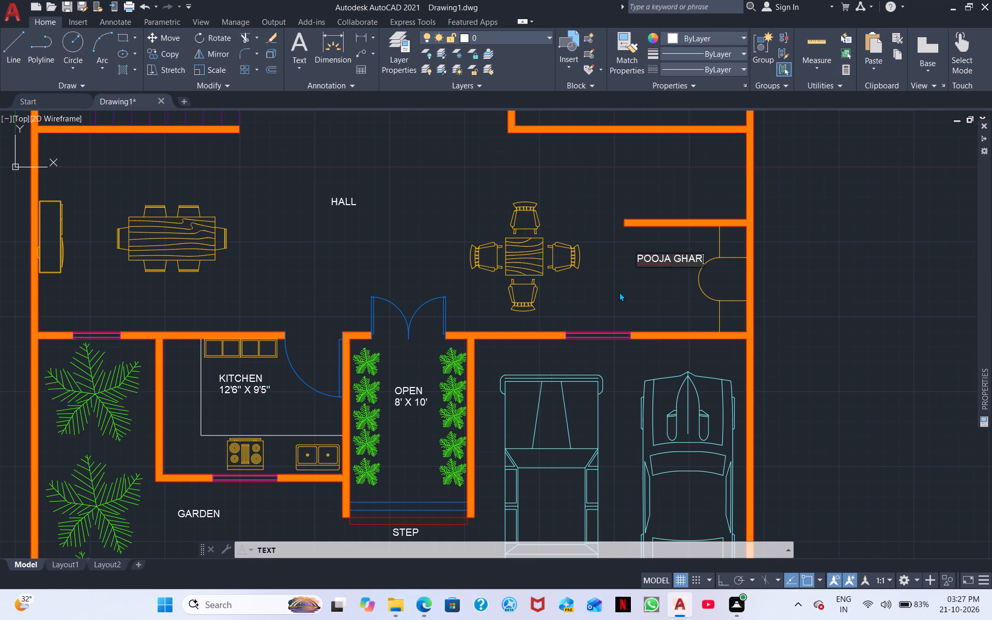
Add the room size 7'4" X 8'6" as a second line beneath the POOJA GHAR label.
key("Return")
type("7'")
type("4\"")
key("space")
key("space")
type("X")
key("space")
key("space")
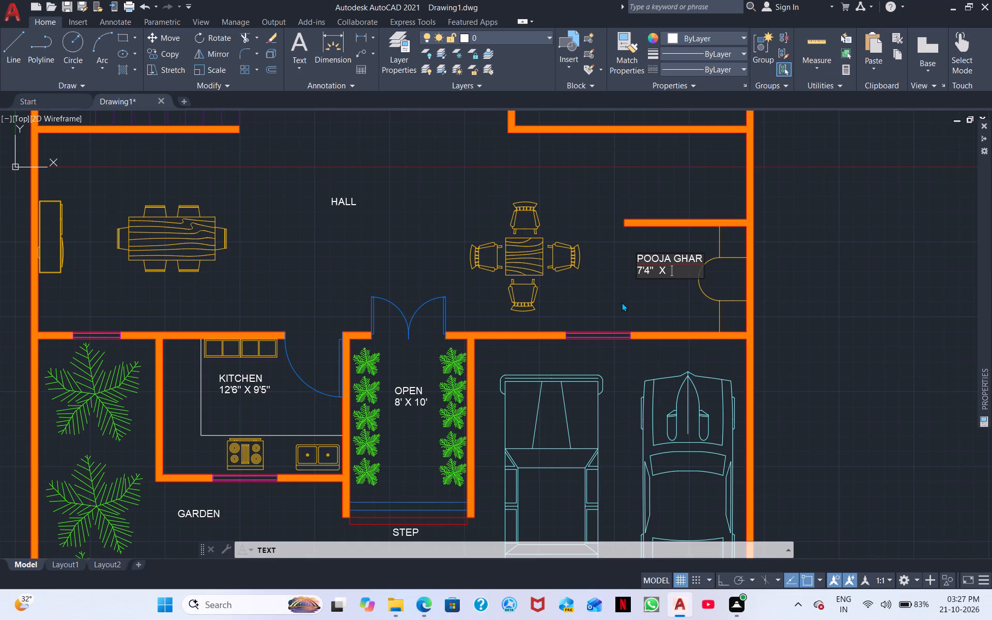
type("8'6\"")
Label the space north of the pooja ghar UTILITY, with 6' X 8'6" on the second line.
left_click(629, 159)
type("UTILIY")
key("BackSpace")
key("t")
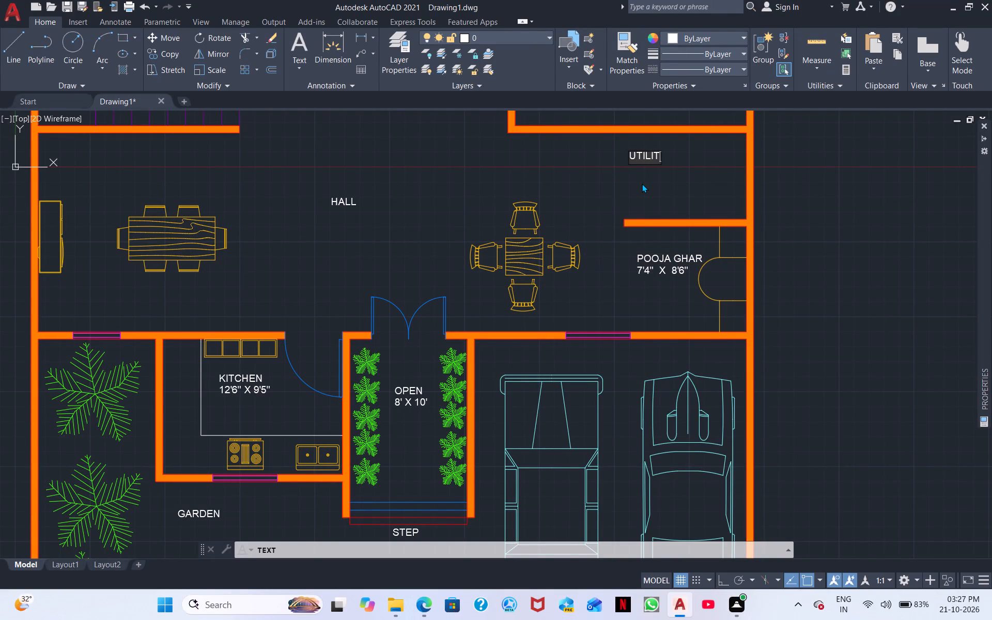
key("y")
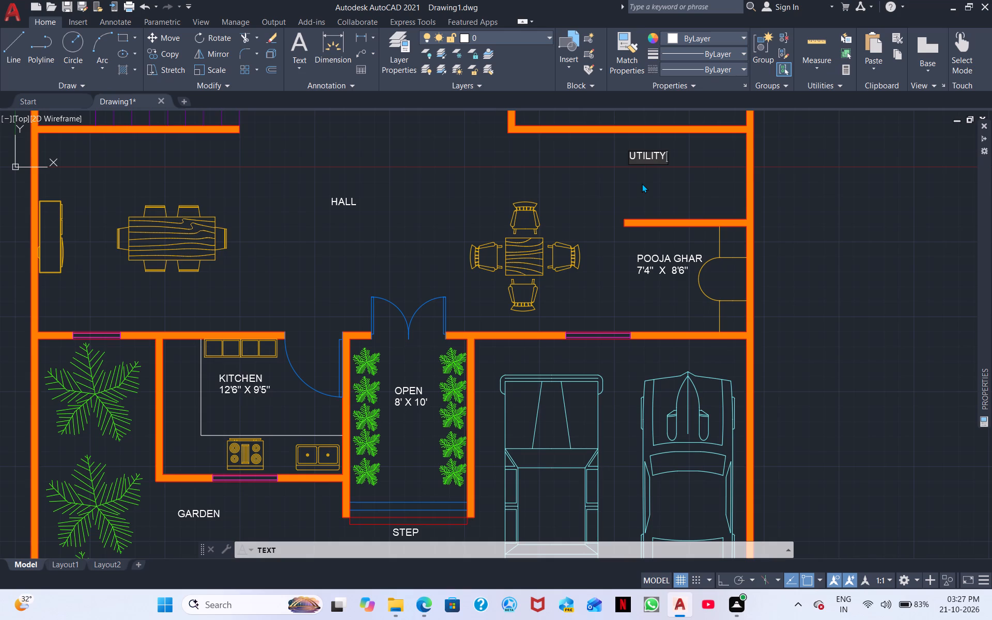
key("Return")
type("6'")
key("space")
type("X")
key("space")
type("8'6\"")
Place the text N just outside the east wall, beside the utility space's upper corner.
left_click(788, 165)
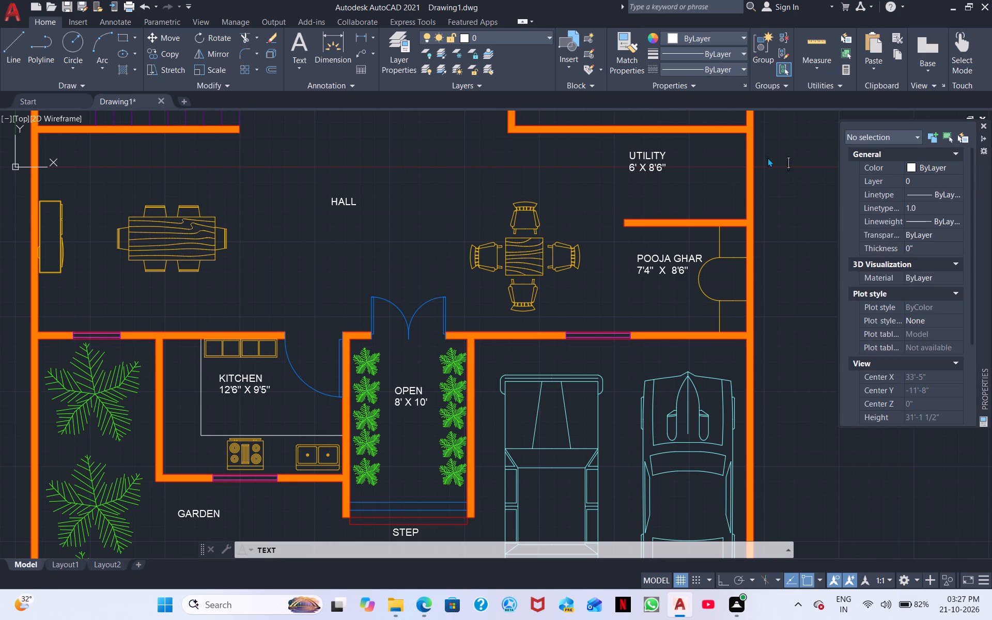
left_click(771, 144)
left_click_drag(761, 132, 755, 136)
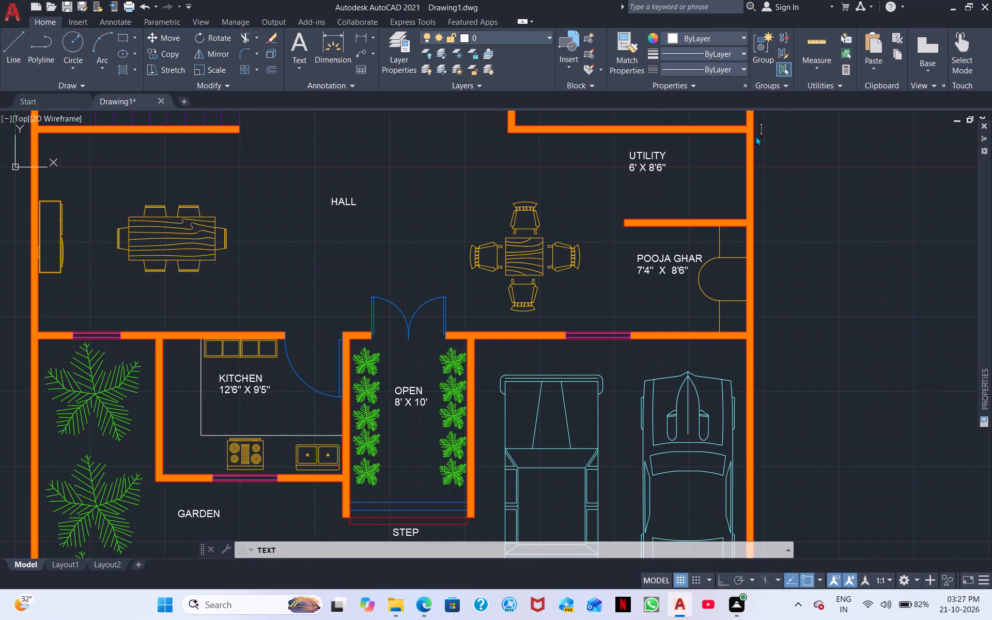
key("n")
Add the text label BED ROOM above the bed in the bedroom north of the utility space.
middle_click_drag(579, 156, 561, 385)
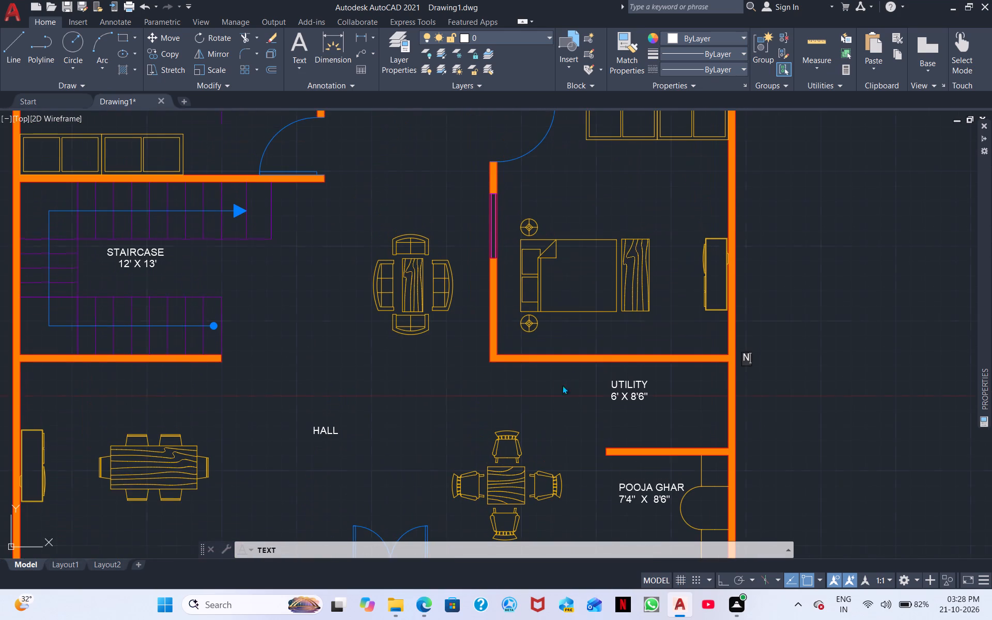
left_click(559, 189)
left_click(572, 177)
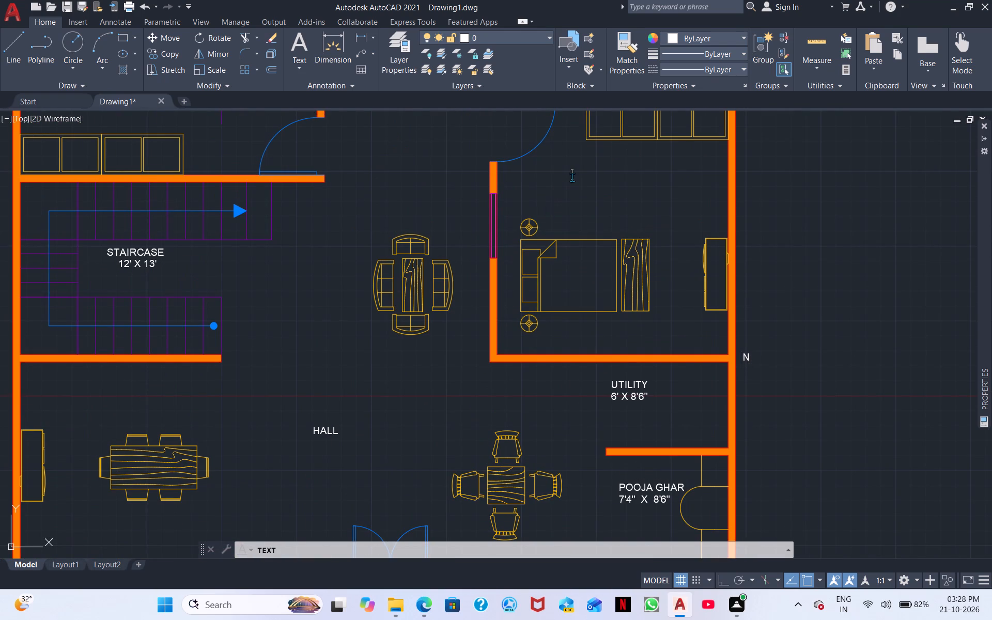
left_click(584, 173)
type("BED")
key("space")
type("ROOM")
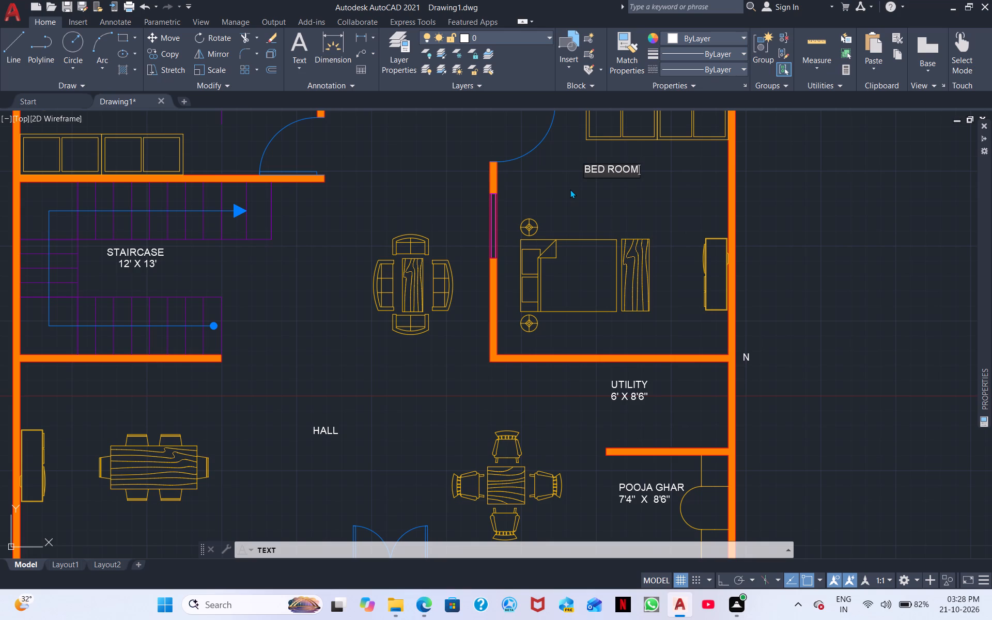
key("space")
Add the room size 16'7" X 13'7" as a second line beneath the BED ROOM label.
key("Return")
key("space")
key("bracketright")
type("16")
key("apostrophe")
type("7\"")
key("space")
key("BackSpace")
key("BackSpace")
key("BackSpace")
key("BackSpace")
key("BackSpace")
key("BackSpace")
key("BackSpace")
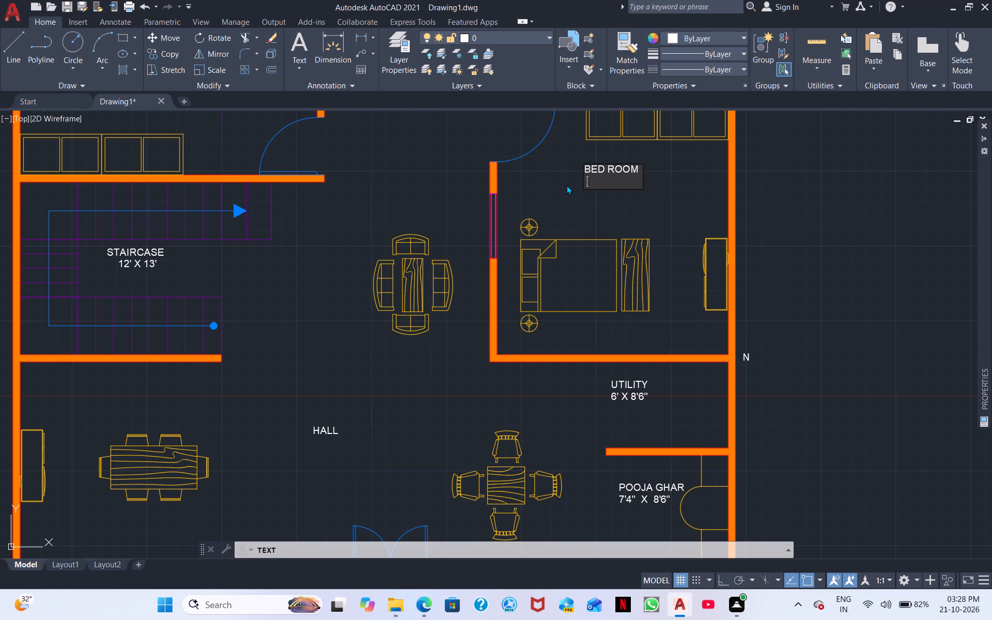
type("16'")
type("7\"")
key("space")
type("X")
key("space")
key("1")
type("3'")
type("7\"")
Label the northeast corner bedroom BEDROOM below its bed, with 16'1" X 13'7" on the second line.
middle_click_drag(627, 194, 632, 429)
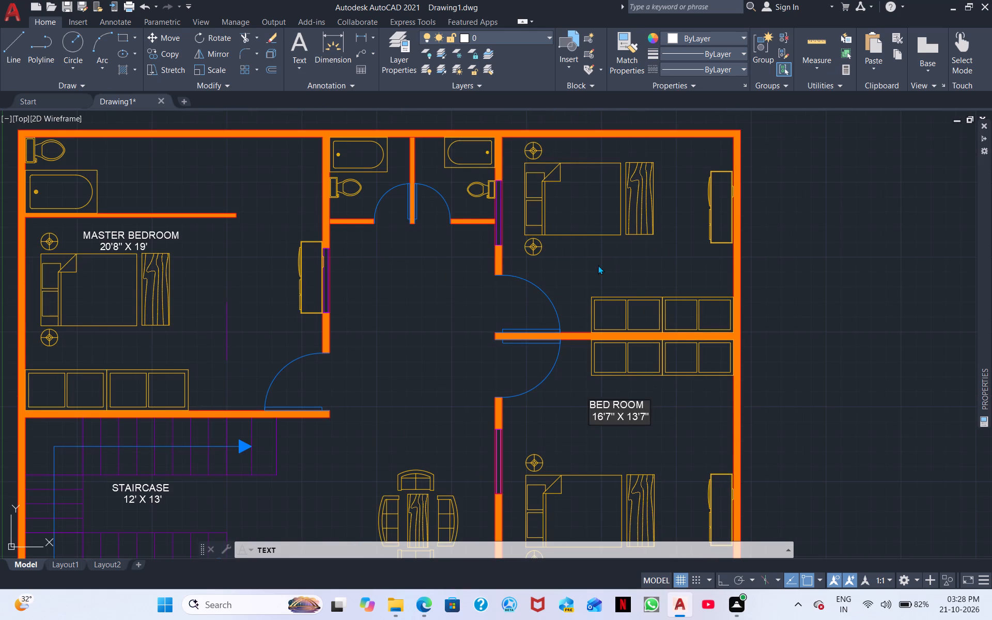
left_click(598, 265)
type("BEDROOM")
key("Return")
type("16'")
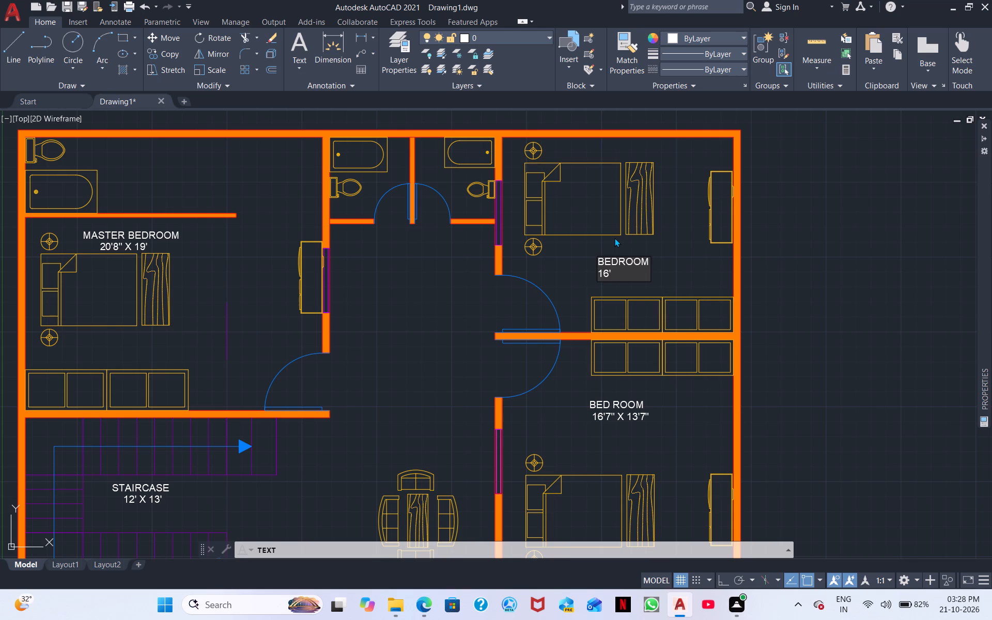
type("1\"")
key("space")
type("X")
key("space")
key("1")
key("3")
key("apostrophe")
type("7\"")
Place the text W just outside the north wall, above the wall between the master bedroom and the bathrooms.
middle_click_drag(603, 380, 657, 189)
scroll(669, 274, "down", 1)
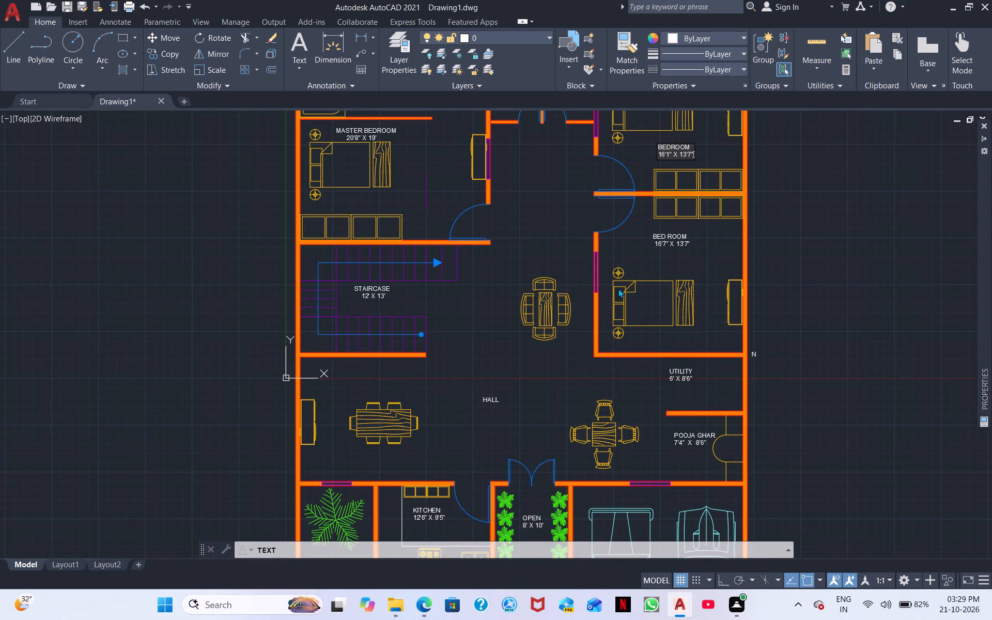
scroll(533, 282, "down", 2)
scroll(555, 286, "up", 1)
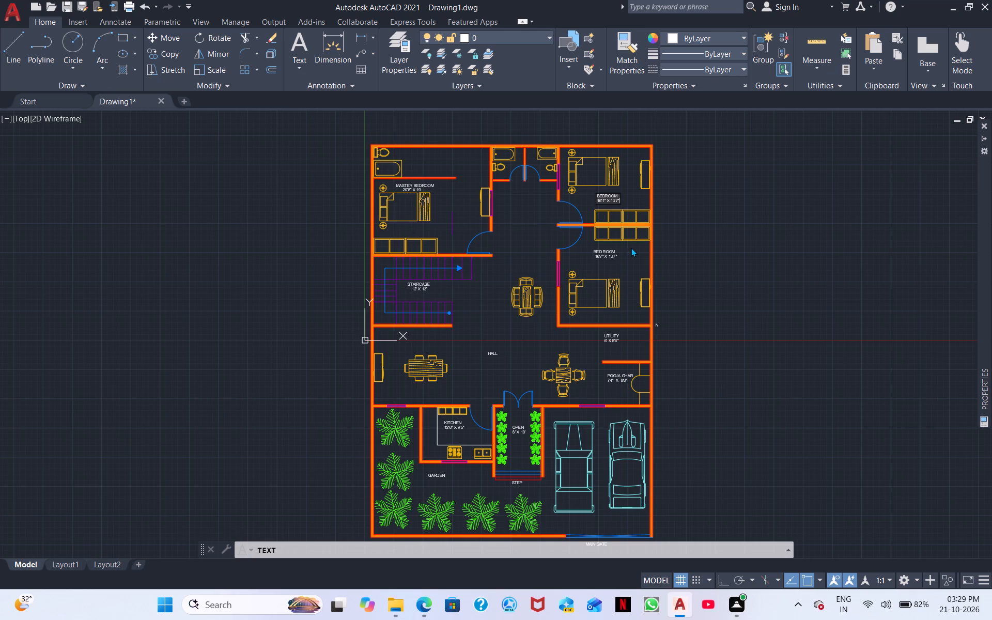
left_click(487, 132)
left_click_drag(491, 138, 492, 145)
scroll(484, 139, "up", 2)
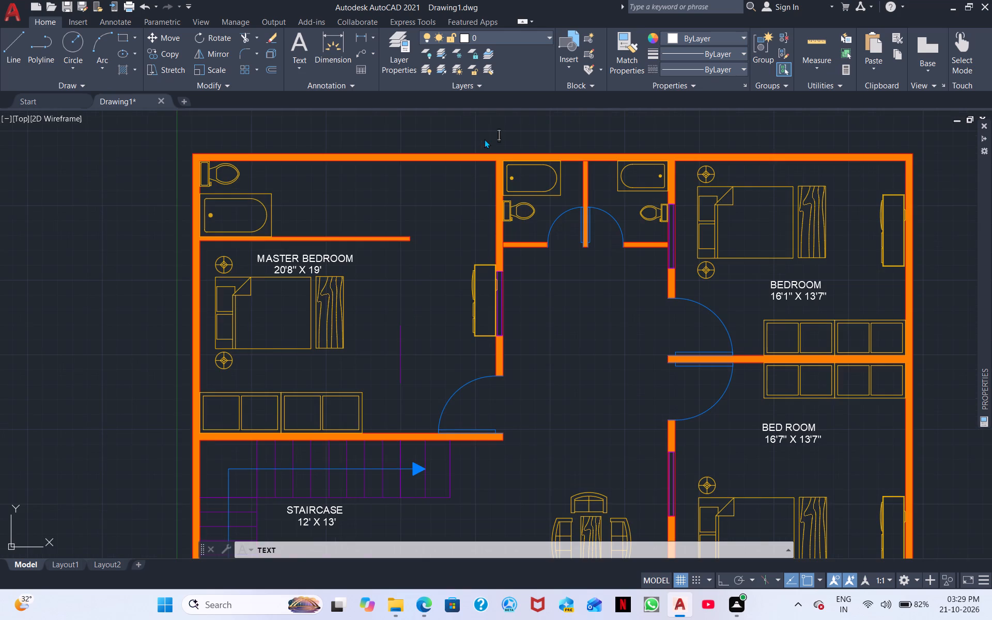
left_click(487, 139)
left_click(489, 140)
left_click(494, 142)
key("w")
Place the text S just outside the west wall, level with the wall between the master bedroom and the staircase.
middle_click_drag(467, 178, 628, 168)
middle_click_drag(615, 226, 689, 113)
middle_click_drag(599, 211, 684, 229)
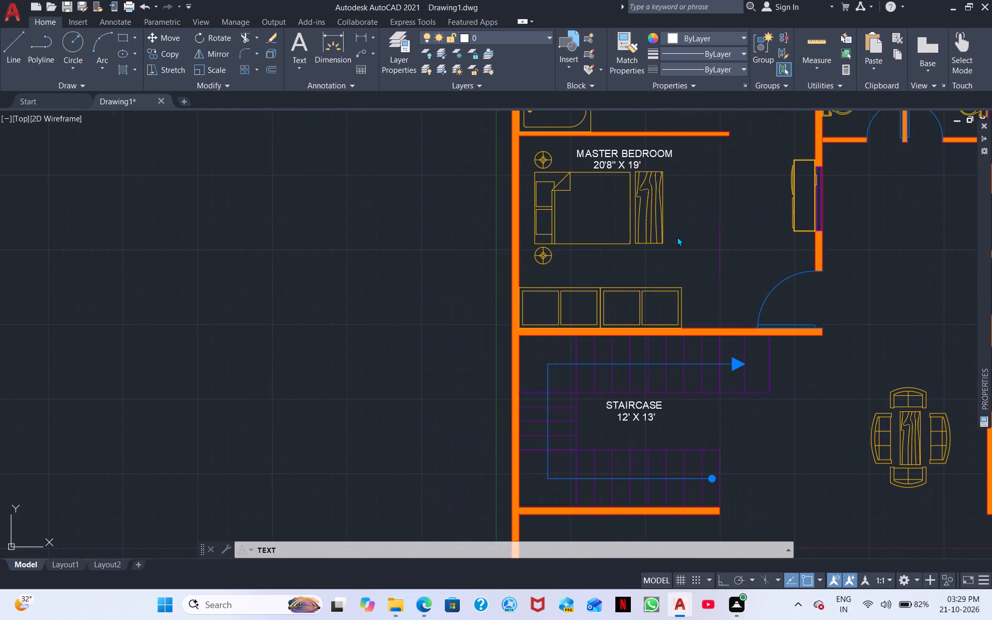
left_click(491, 341)
key("s")
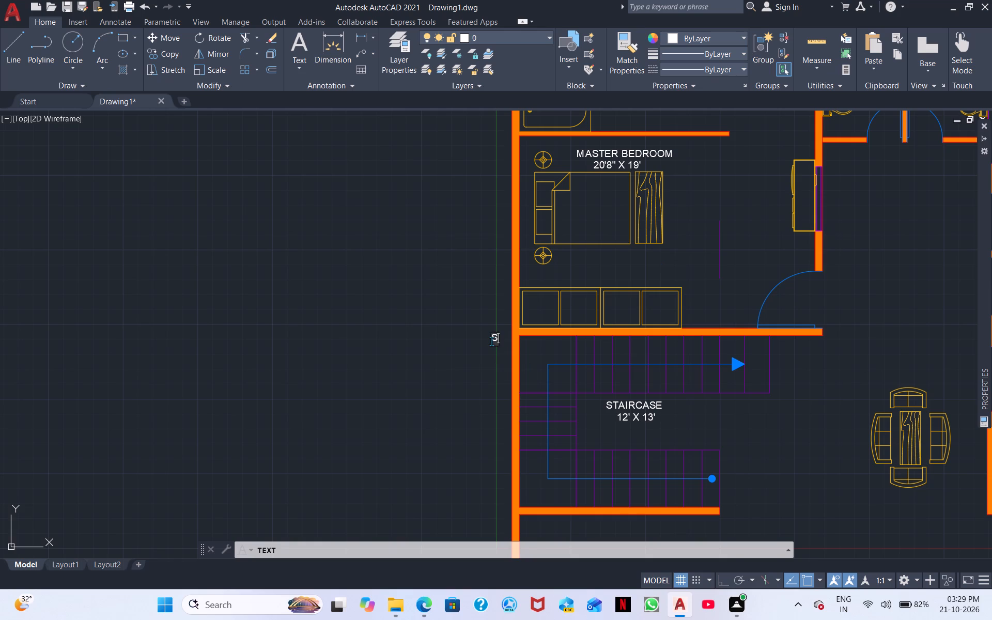
Place another text S just outside the west wall, level with the wall between the staircase and the hall.
scroll(498, 335, "down", 3)
middle_click_drag(599, 359, 592, 263)
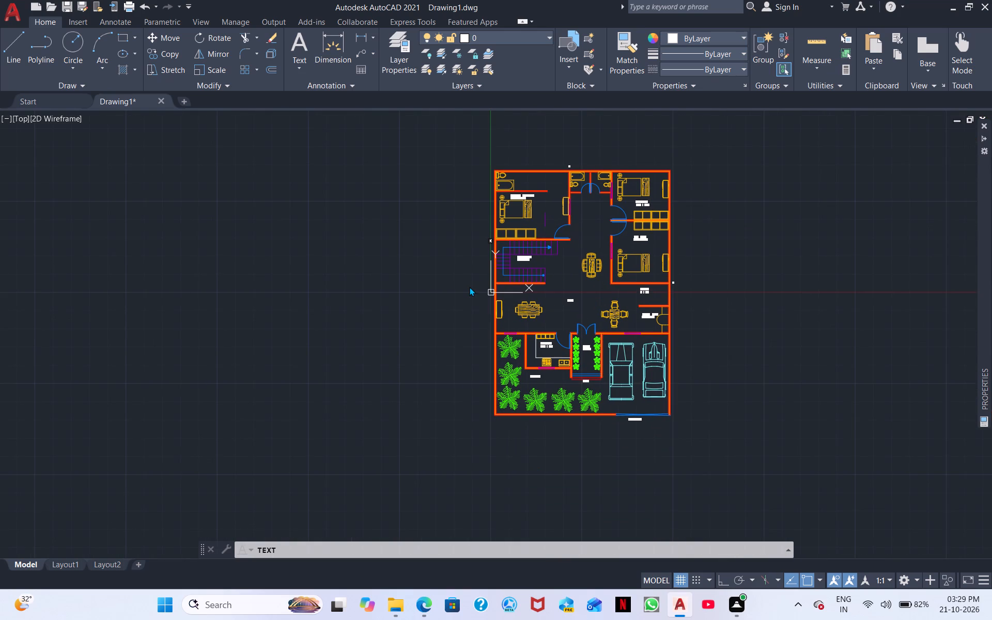
scroll(469, 285, "up", 3)
left_click(552, 275)
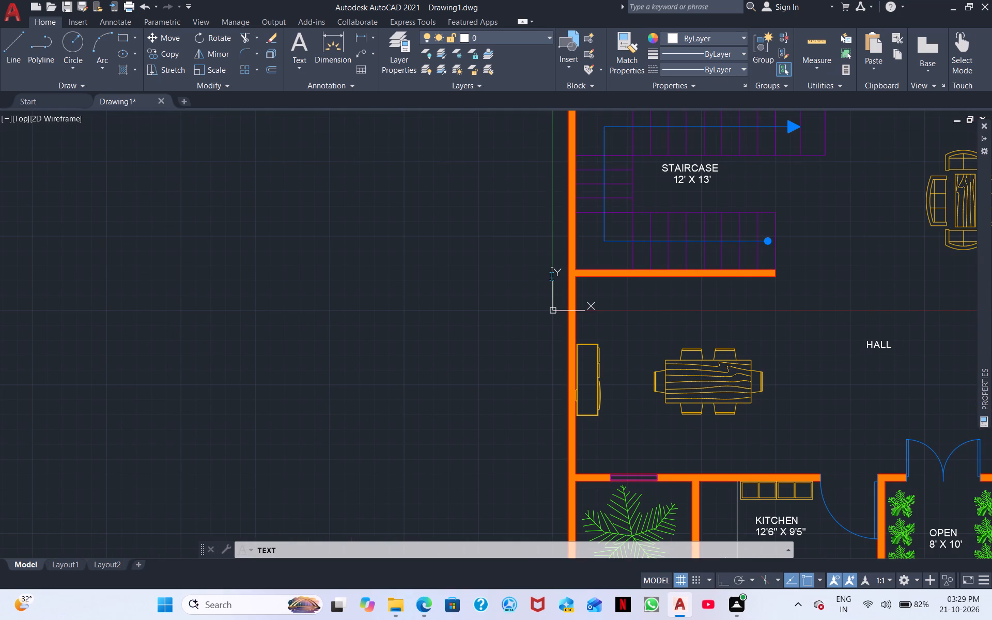
key("s")
key("space")
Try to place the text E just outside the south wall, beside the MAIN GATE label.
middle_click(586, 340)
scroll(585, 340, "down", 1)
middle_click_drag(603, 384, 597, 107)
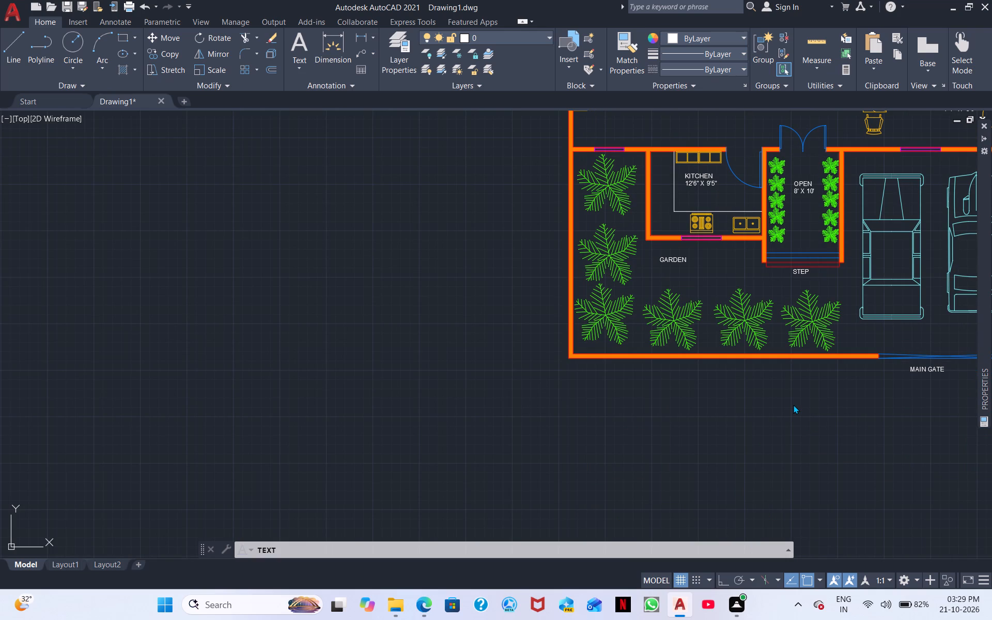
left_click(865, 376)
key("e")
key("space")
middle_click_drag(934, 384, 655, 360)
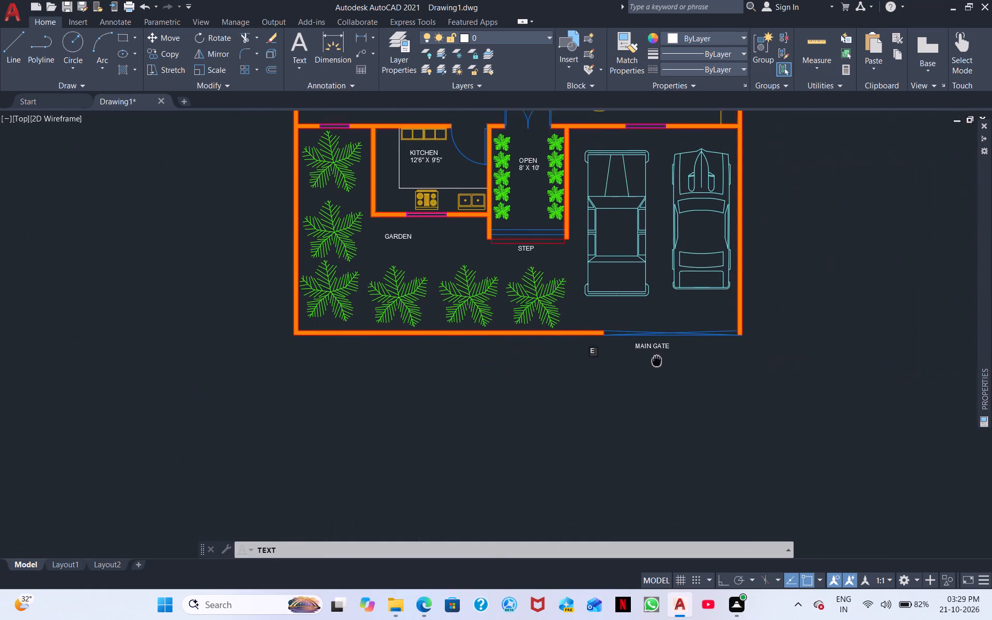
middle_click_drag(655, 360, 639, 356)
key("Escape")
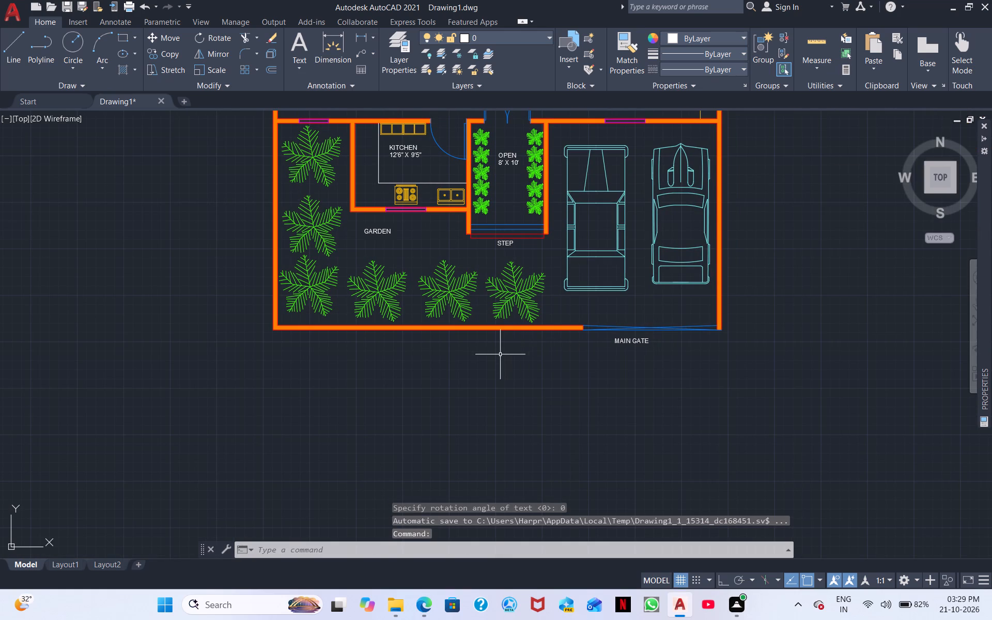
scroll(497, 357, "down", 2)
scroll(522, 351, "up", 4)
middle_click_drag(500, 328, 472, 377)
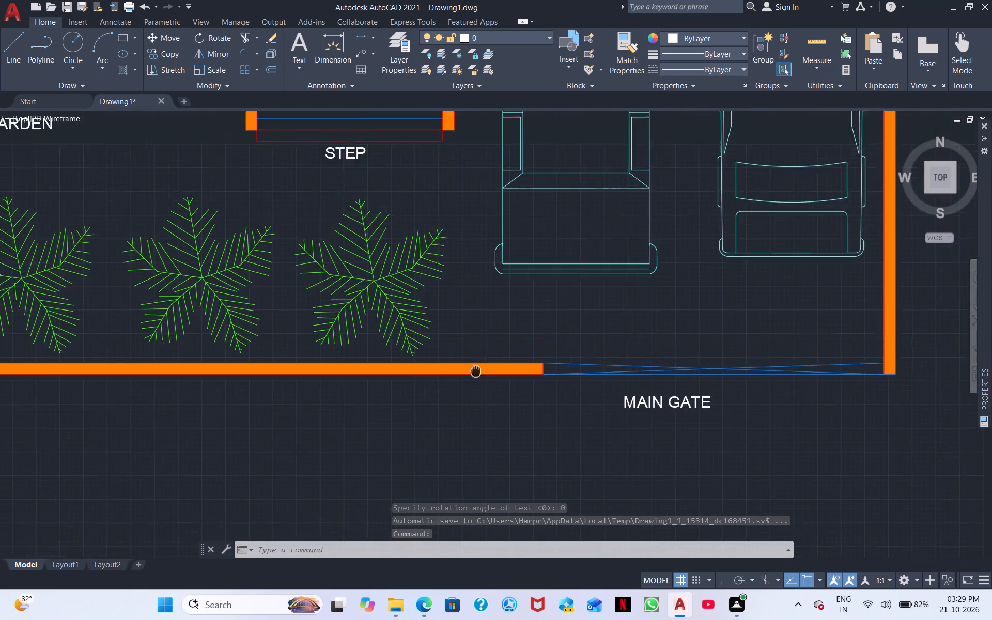
Move the S text beside the master bedroom and staircase wall to just outside the south wall, below the garden palm nearest the cars.
middle_click_drag(472, 377, 340, 444)
middle_click_drag(679, 268, 580, 430)
middle_click_drag(631, 477, 626, 483)
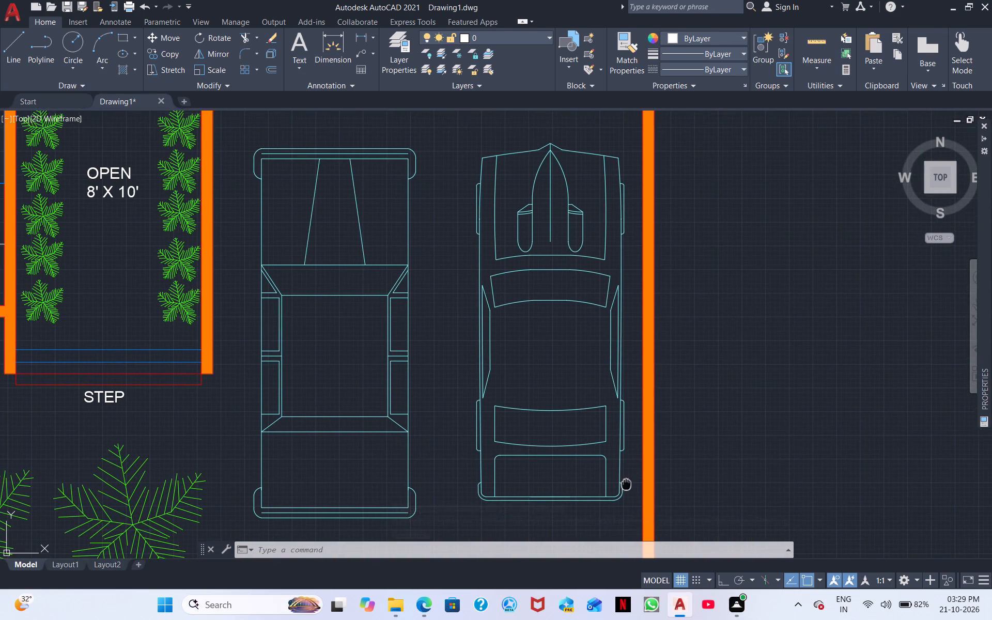
middle_click_drag(732, 290, 667, 540)
middle_click_drag(656, 282, 643, 306)
scroll(649, 295, "down", 3)
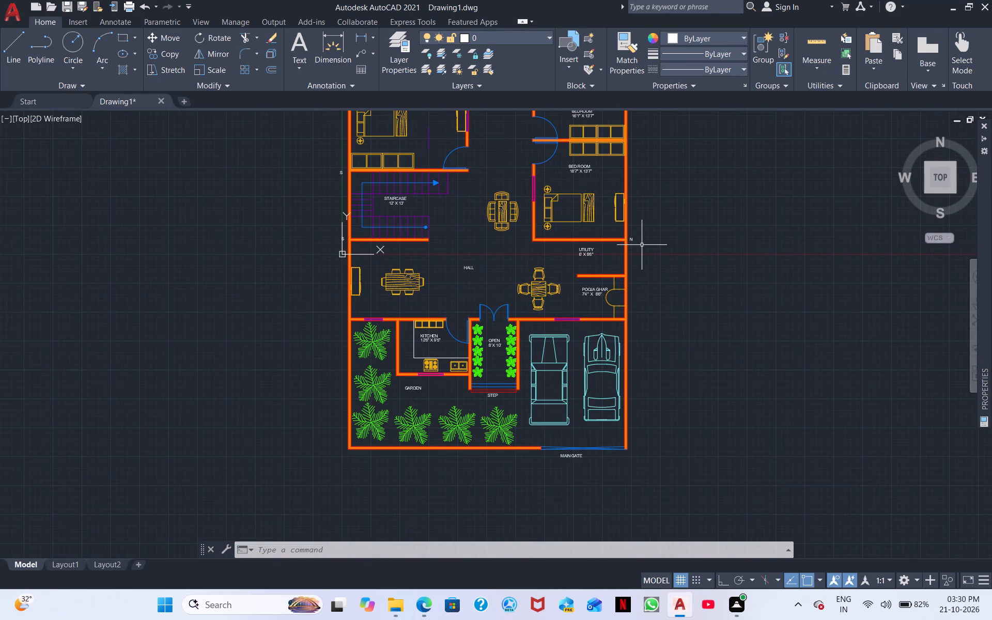
left_click(341, 174)
right_click(341, 174)
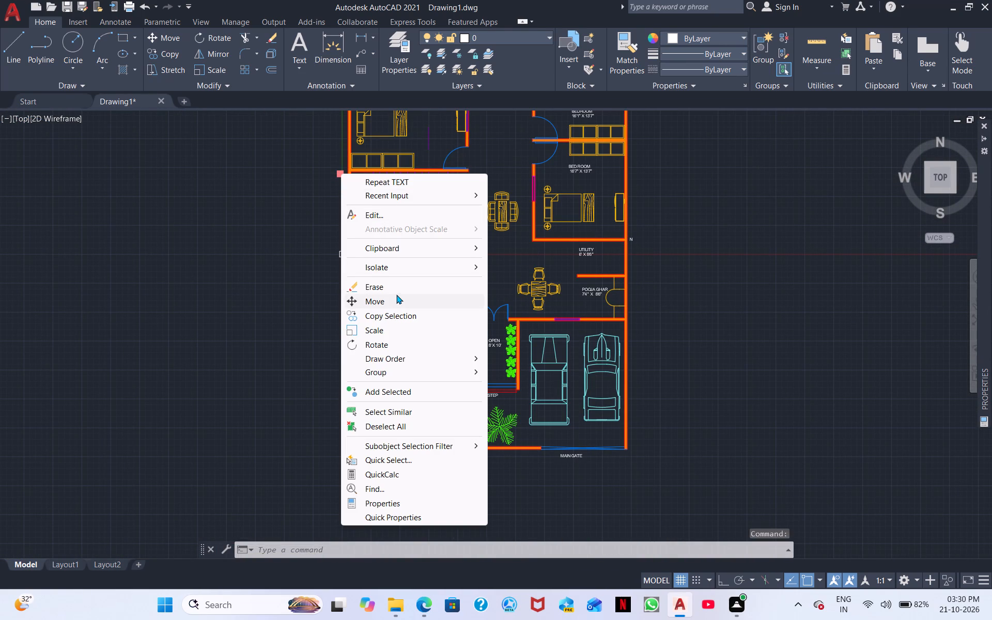
left_click(392, 300)
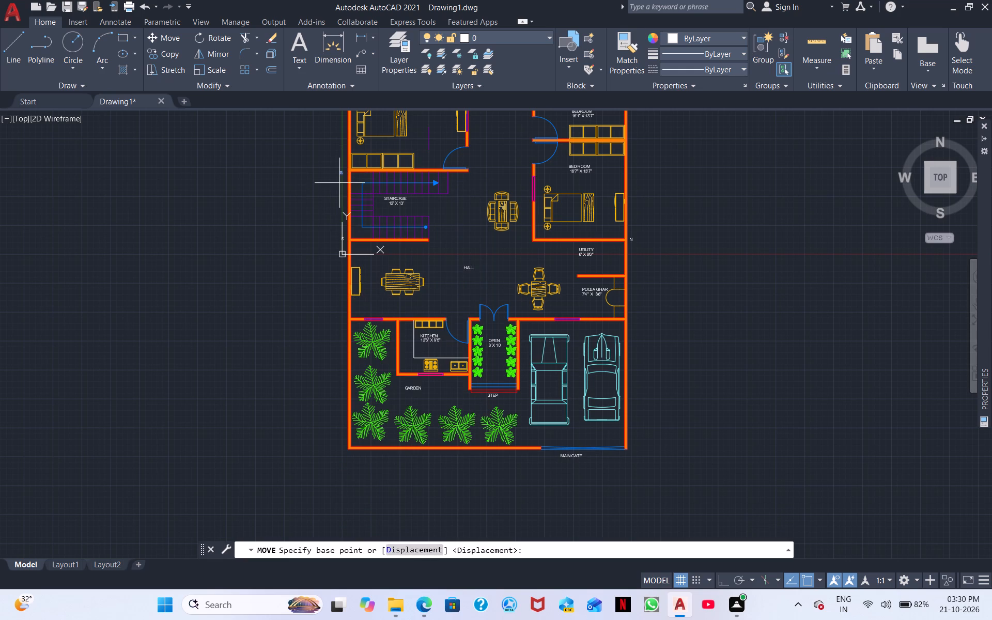
left_click(342, 175)
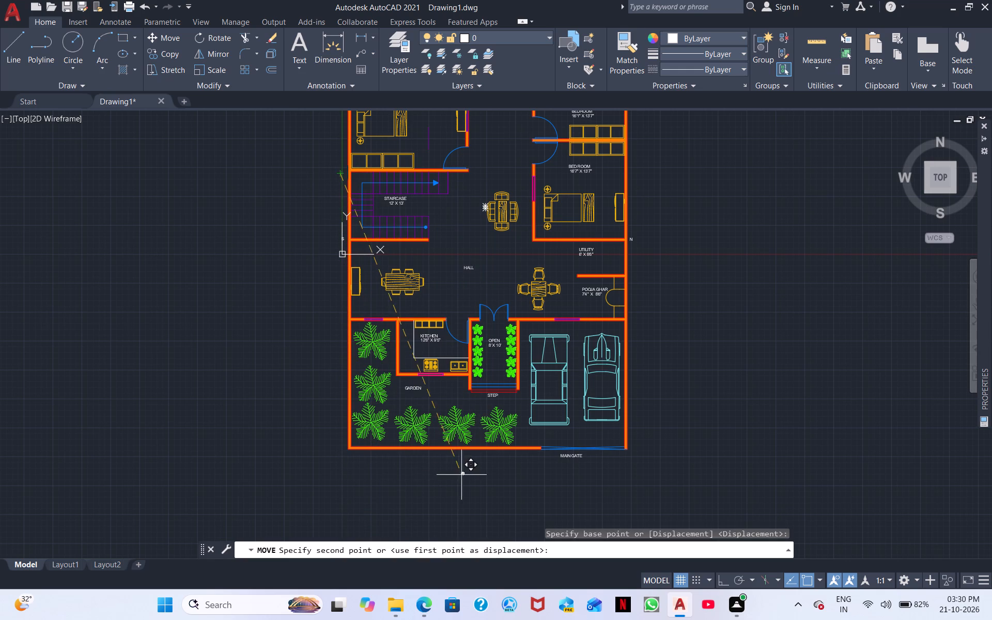
left_click(485, 458)
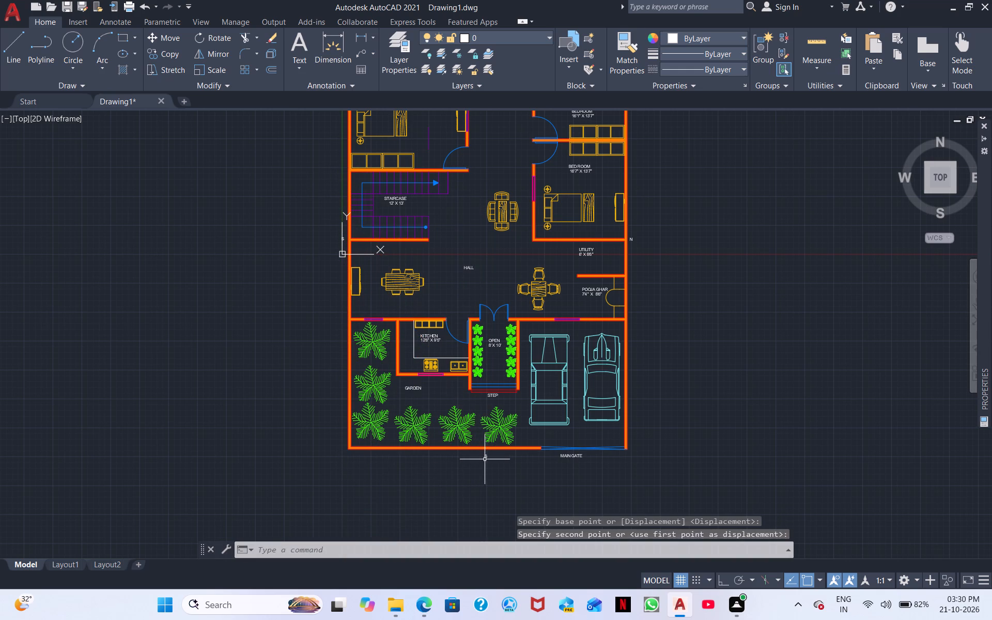
Change the moved S text outside the south wall to E.
scroll(485, 459, "up", 3)
double_click(482, 447)
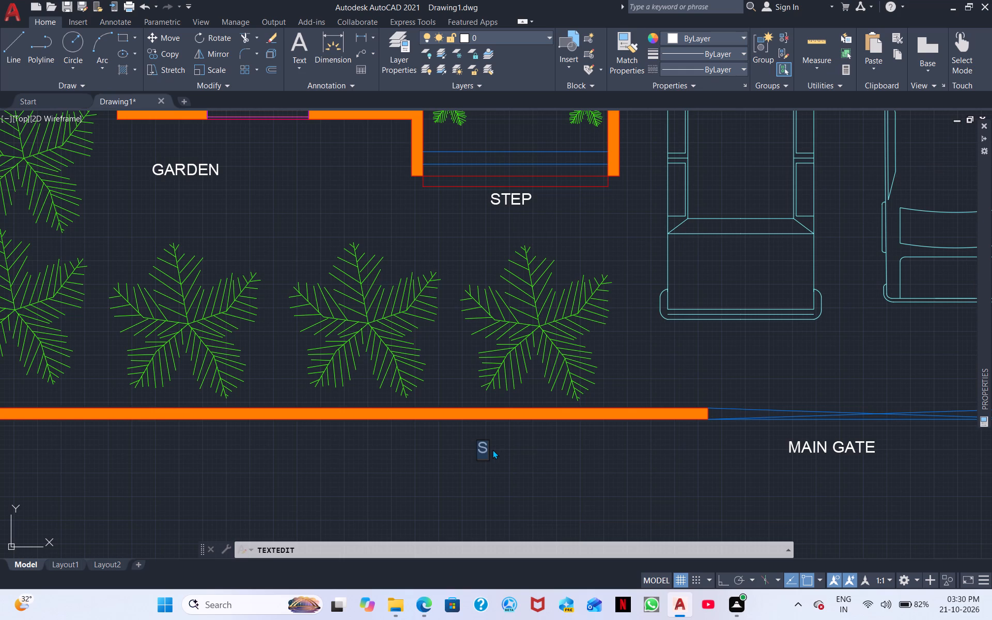
key("BackSpace")
key("e")
left_click(592, 521)
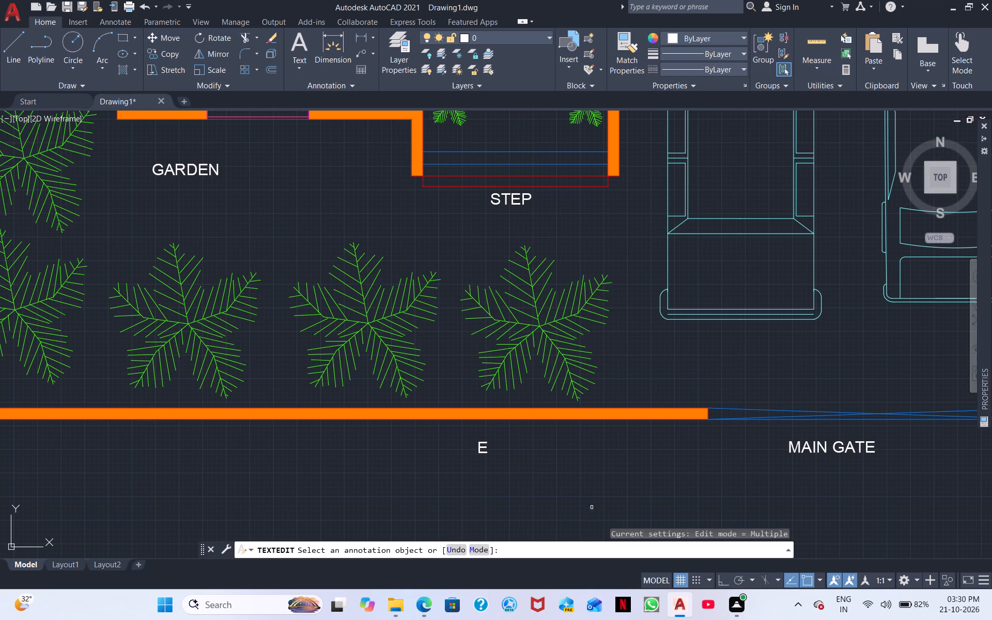
right_click(592, 482)
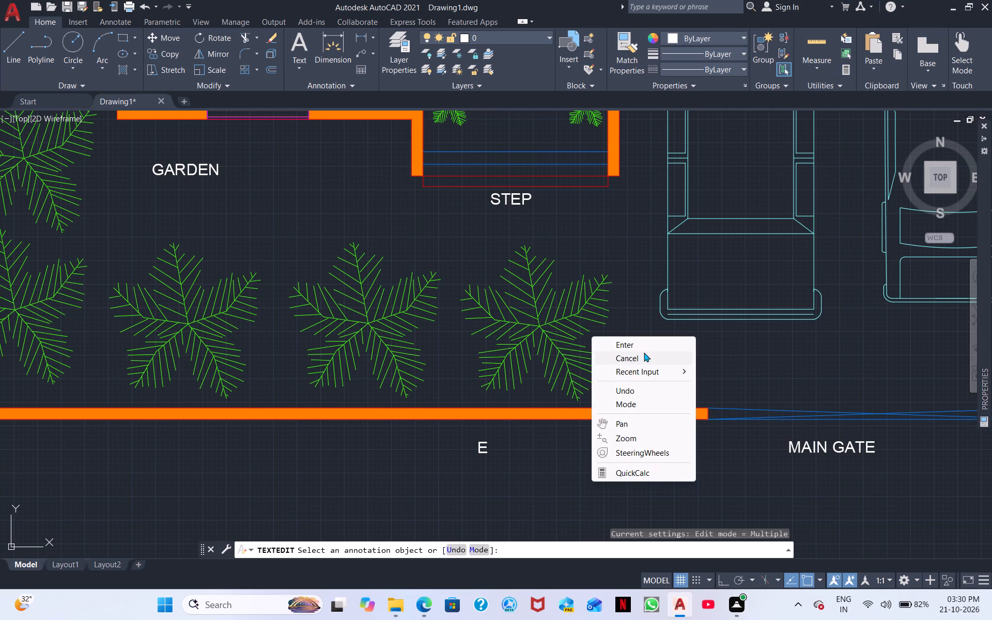
left_click(641, 347)
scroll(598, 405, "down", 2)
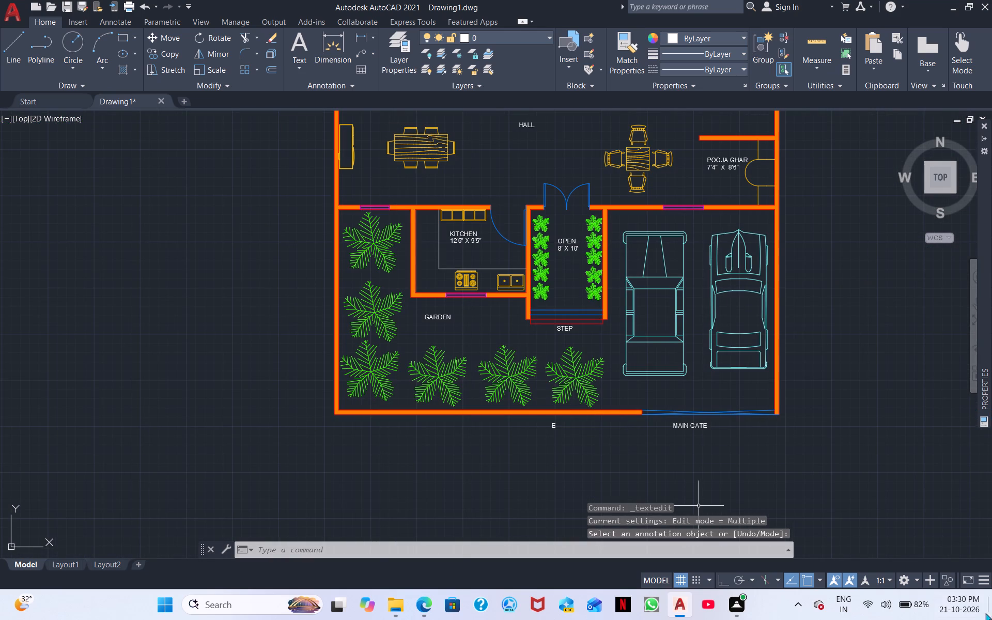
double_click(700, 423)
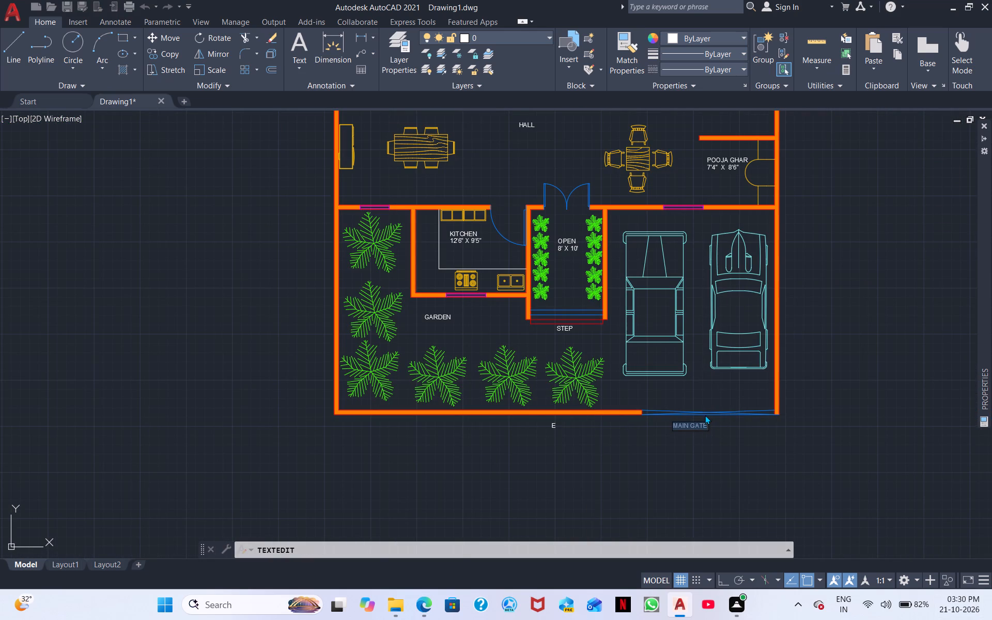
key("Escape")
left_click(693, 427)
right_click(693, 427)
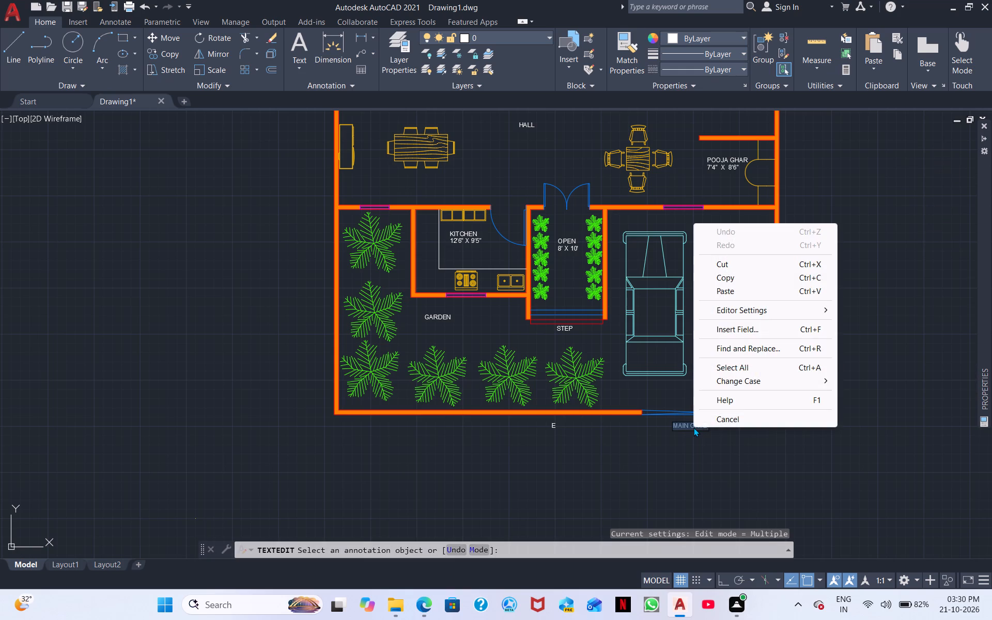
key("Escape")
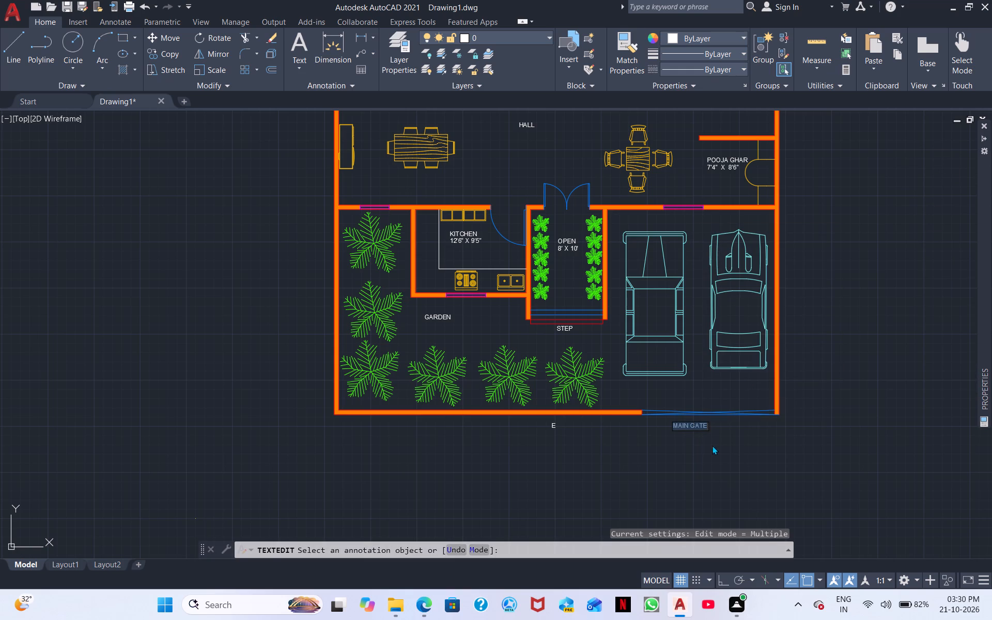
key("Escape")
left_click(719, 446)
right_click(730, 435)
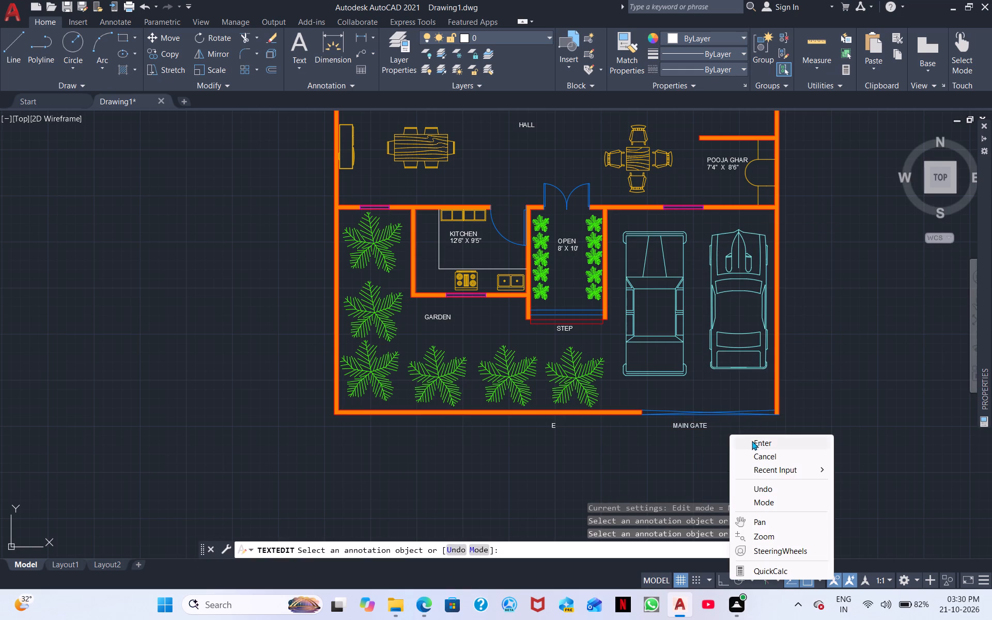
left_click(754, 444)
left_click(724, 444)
Select all text objects similar to the MAIN GATE label and set their text height to 8".
left_click(672, 418)
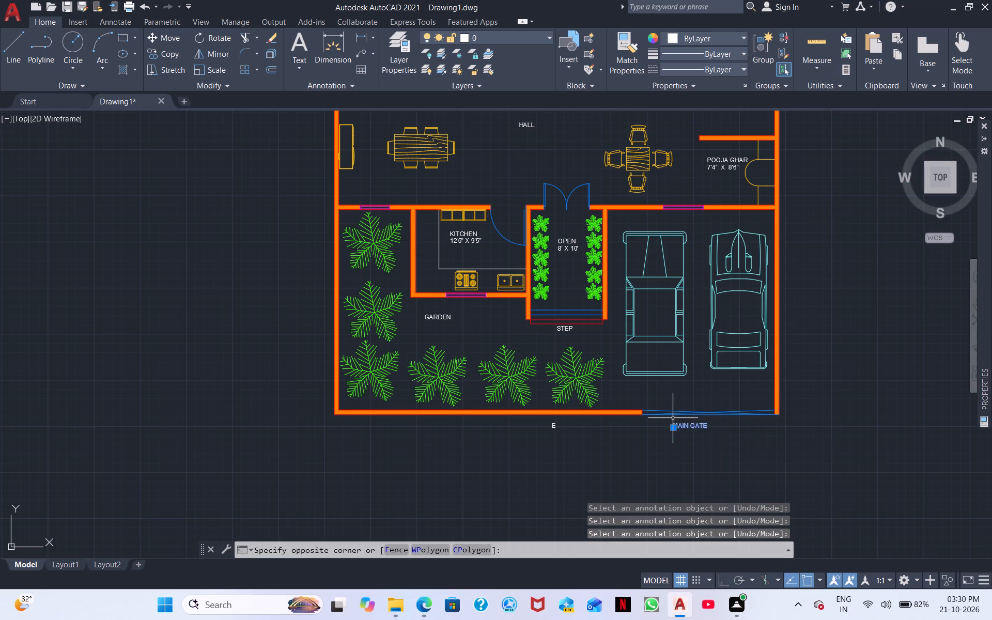
right_click(672, 418)
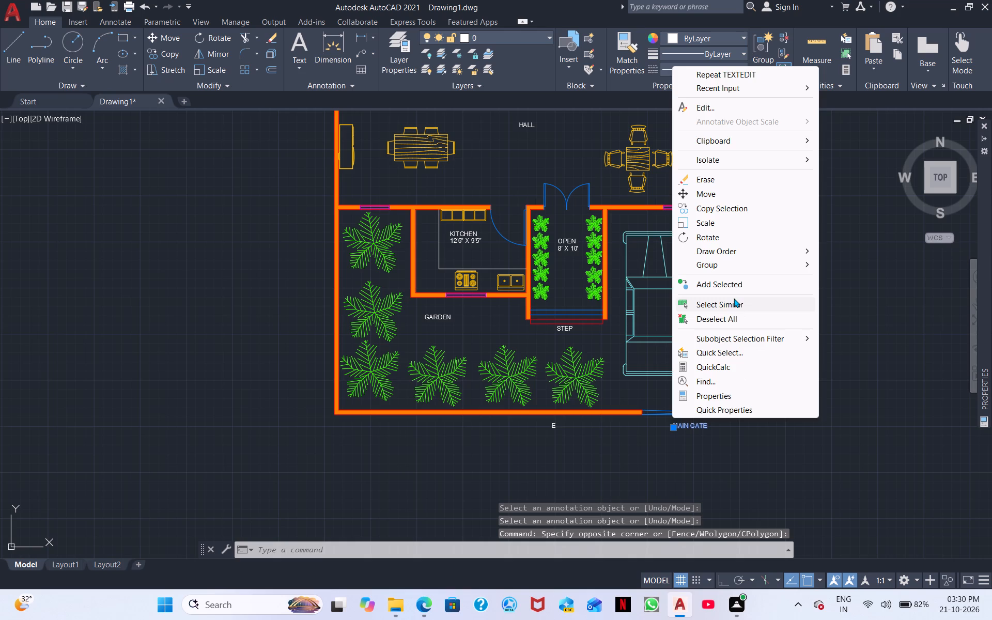
left_click(734, 298)
scroll(696, 319, "down", 2)
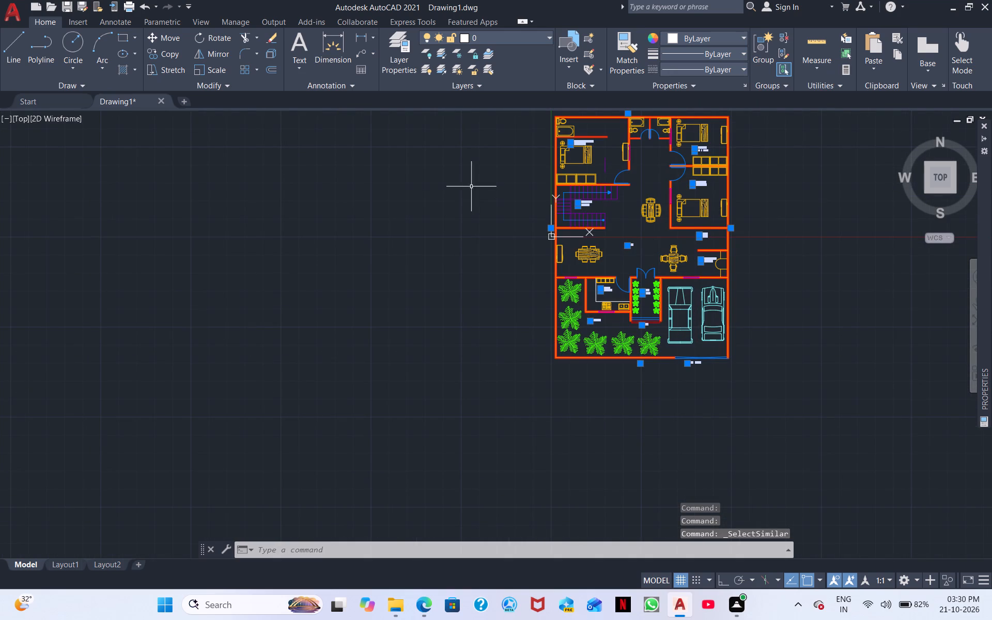
left_click(742, 85)
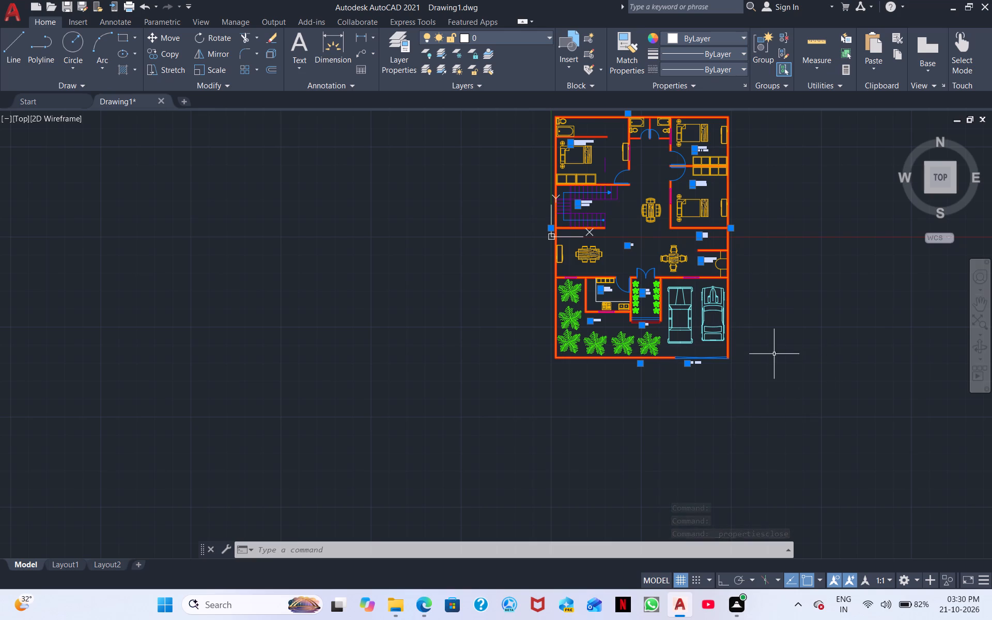
left_click(745, 84)
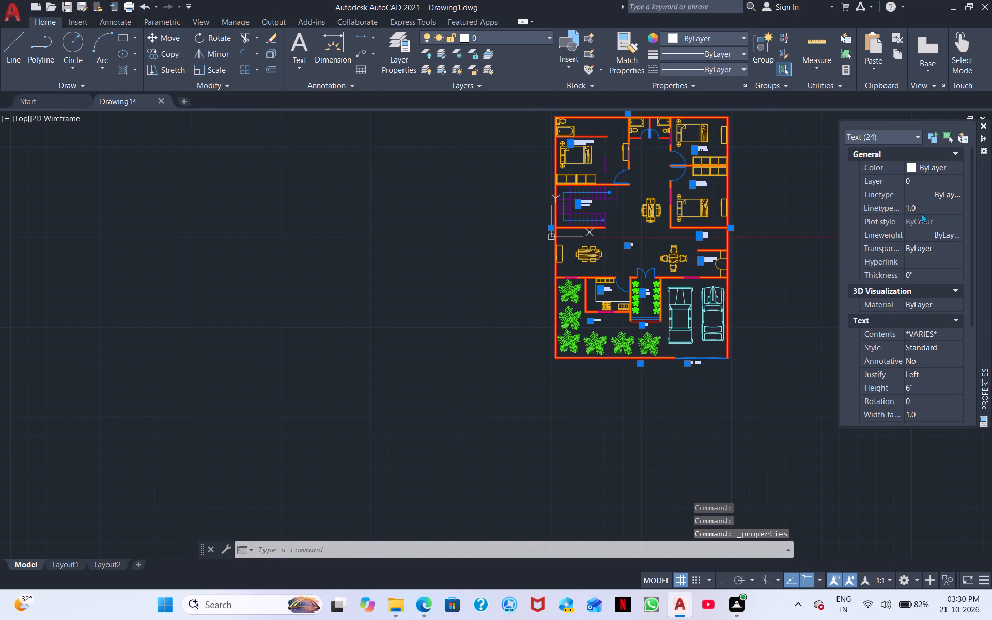
scroll(895, 277, "down", 2)
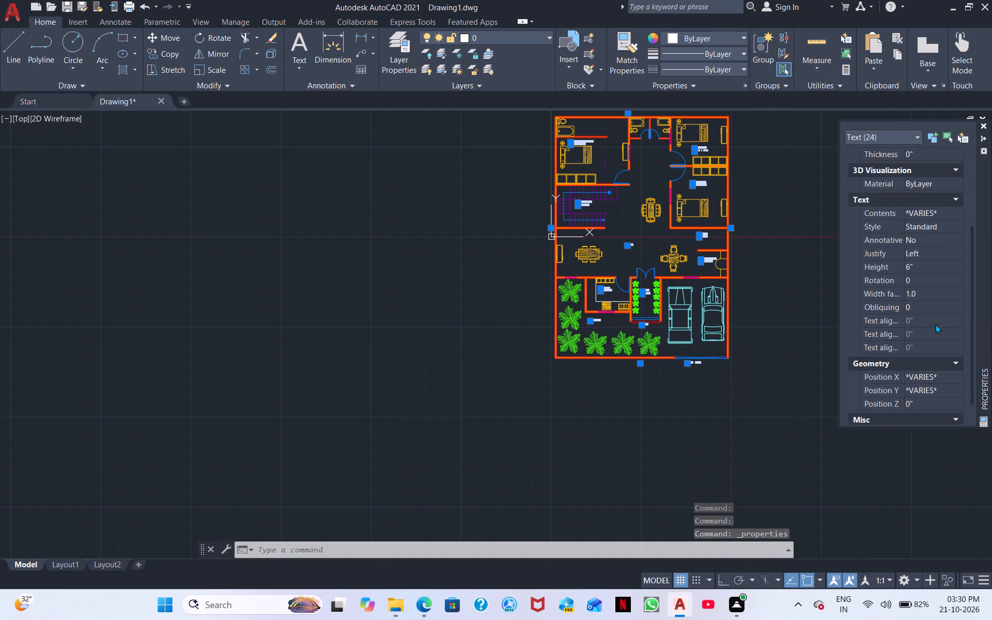
left_click_drag(916, 262, 898, 267)
key("BackSpace")
key("8")
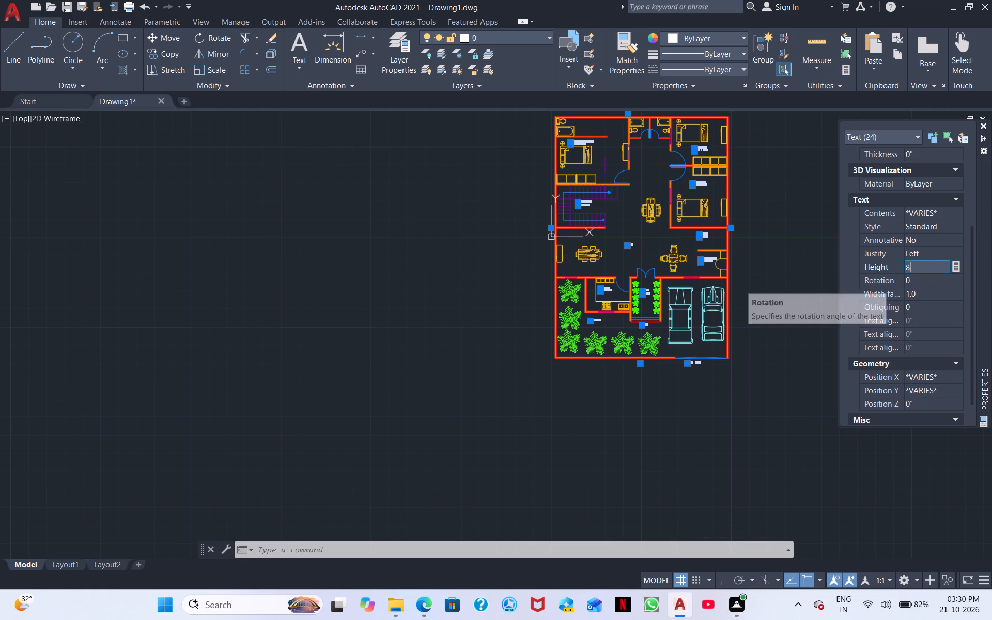
key("shift+quotedbl")
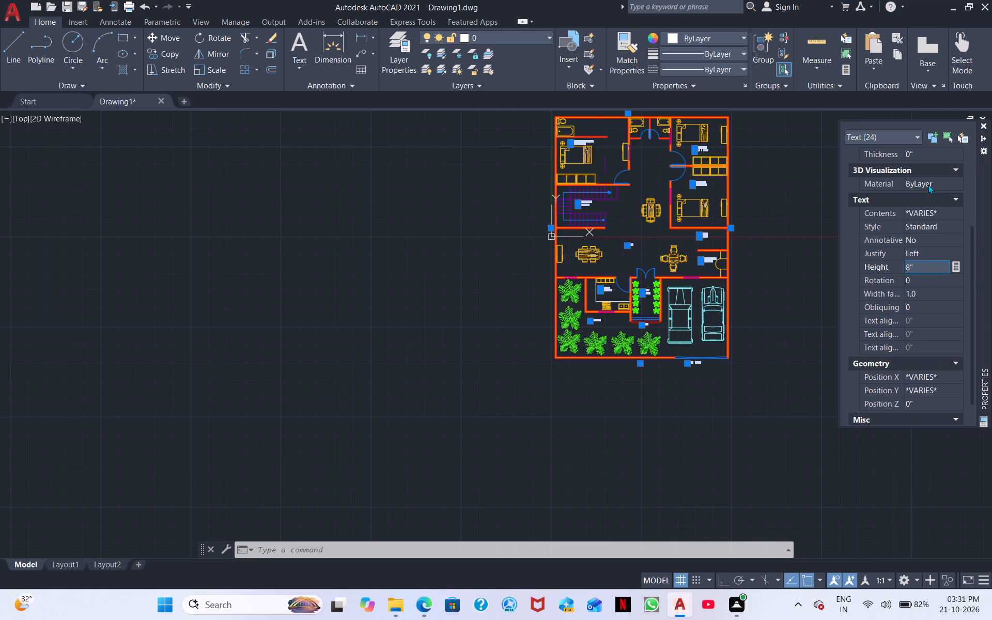
left_click(945, 137)
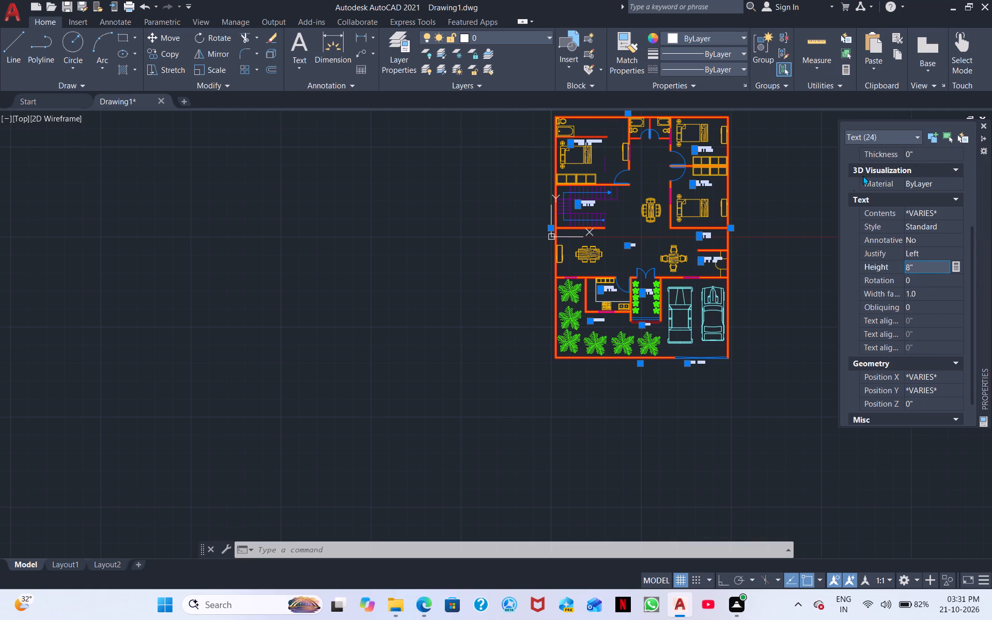
scroll(846, 190, "up", 2)
scroll(784, 221, "up", 2)
middle_click_drag(761, 241, 950, 259)
key("Escape")
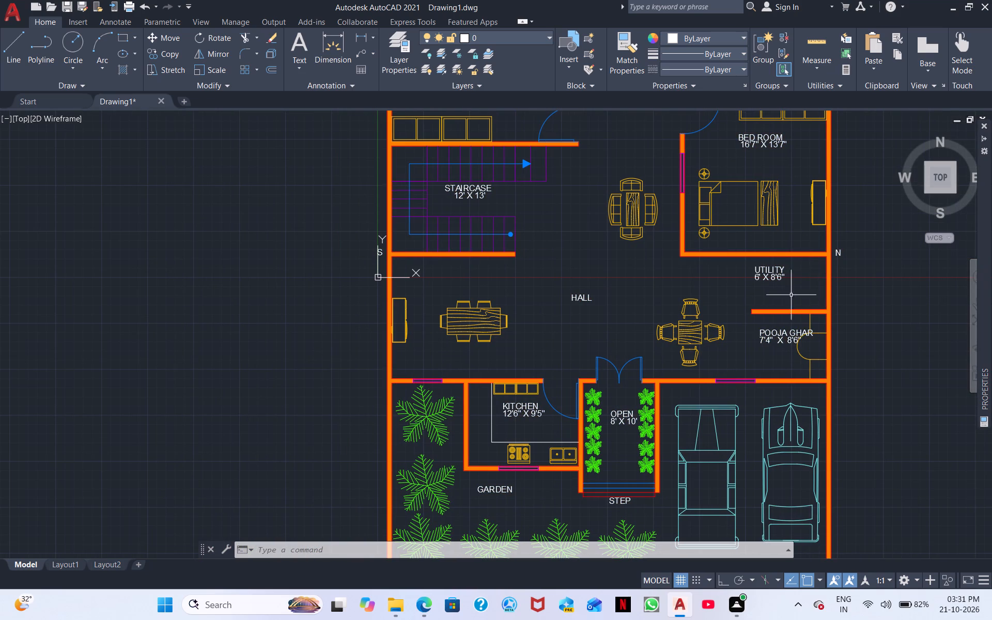
Select the GARDEN, MAIN GATE, HALL and E, N, S, W direction texts and set their text height to 3'.
middle_click_drag(698, 320, 726, 106)
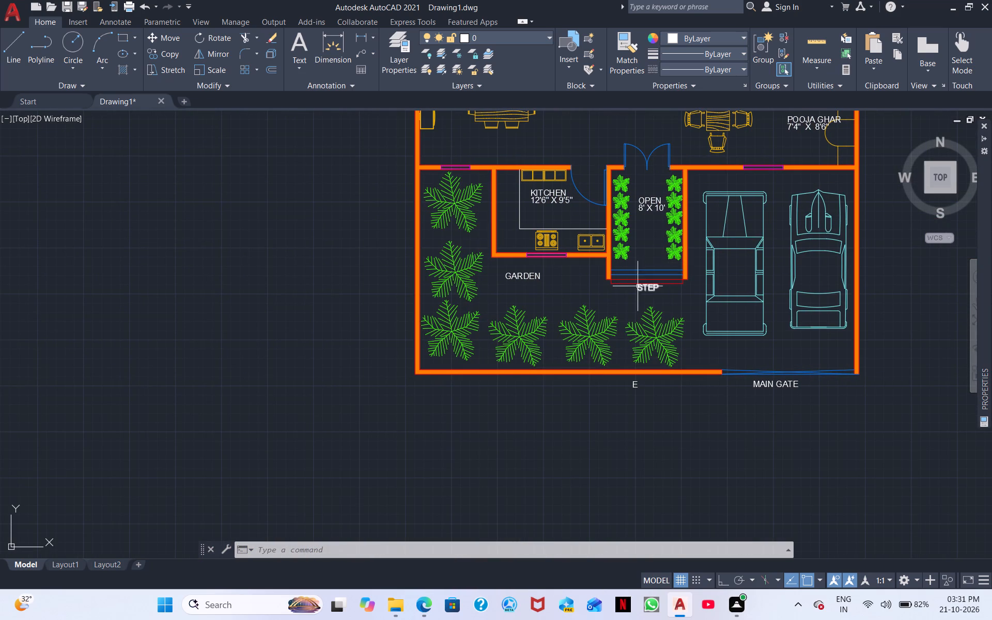
left_click(533, 273)
left_click(775, 386)
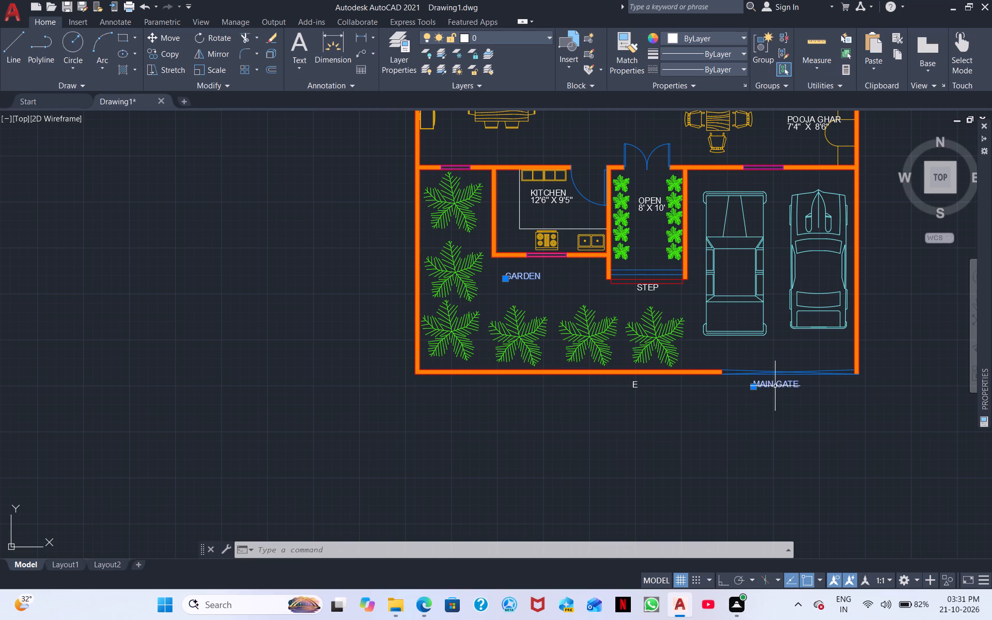
left_click(637, 383)
middle_click_drag(683, 286, 535, 473)
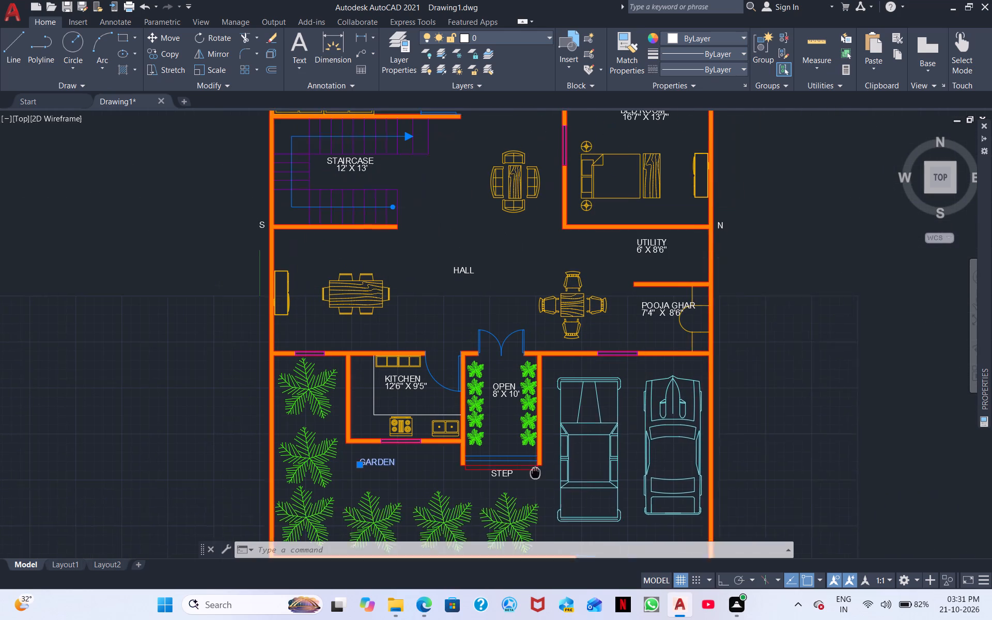
middle_click_drag(535, 473, 522, 481)
left_click(705, 234)
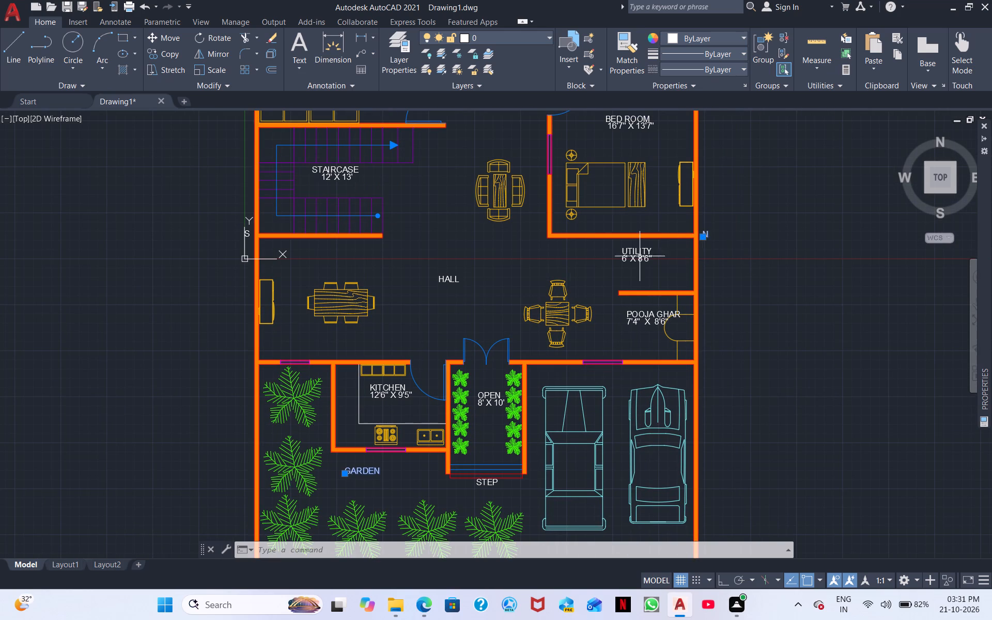
left_click(444, 275)
middle_click_drag(412, 290, 723, 393)
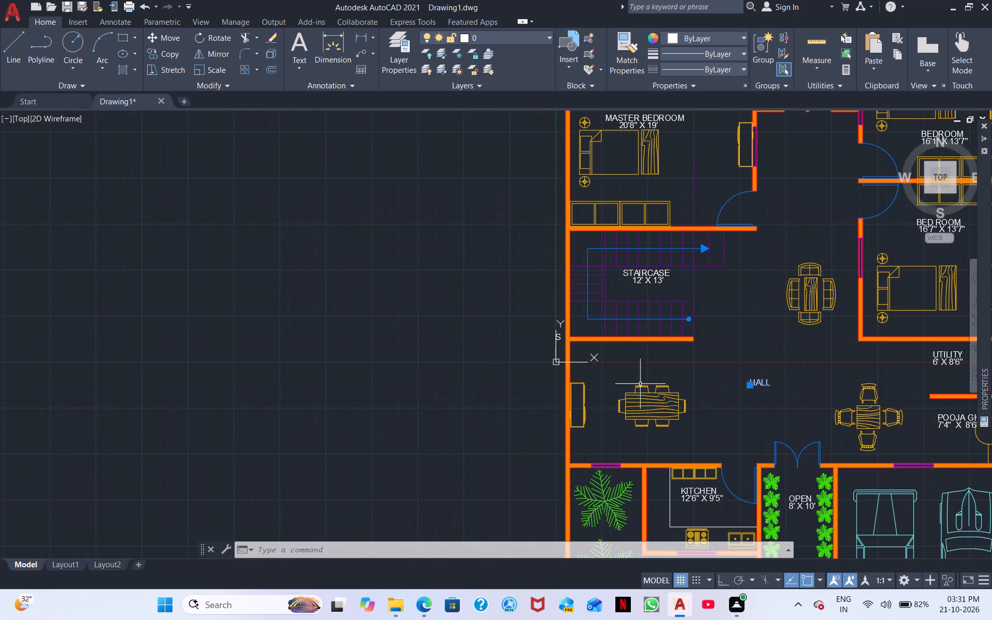
scroll(529, 350, "up", 2)
left_click(602, 323)
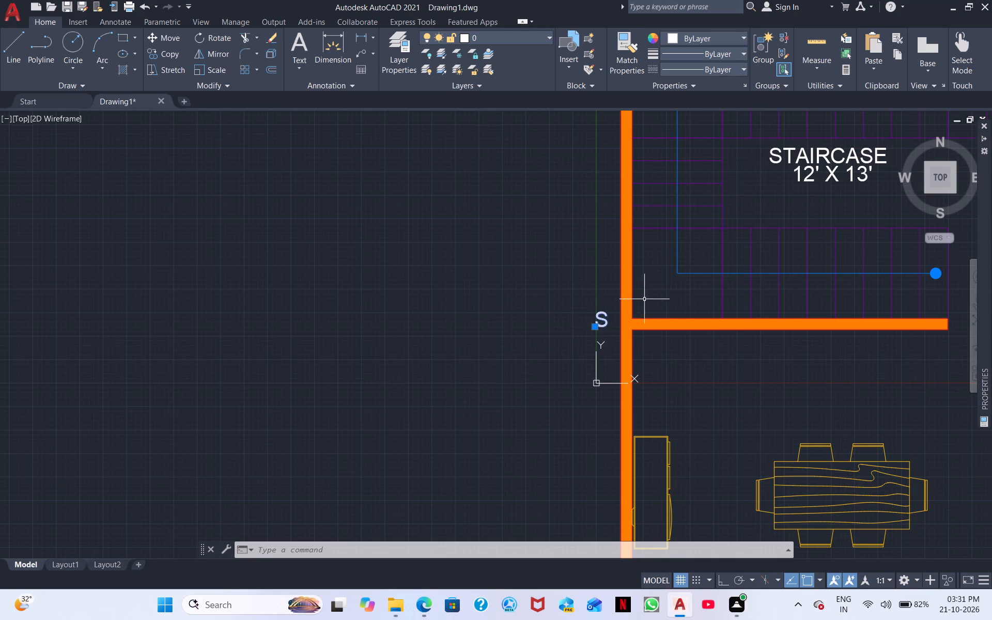
scroll(637, 314, "down", 3)
middle_click_drag(794, 302, 660, 414)
scroll(625, 260, "up", 2)
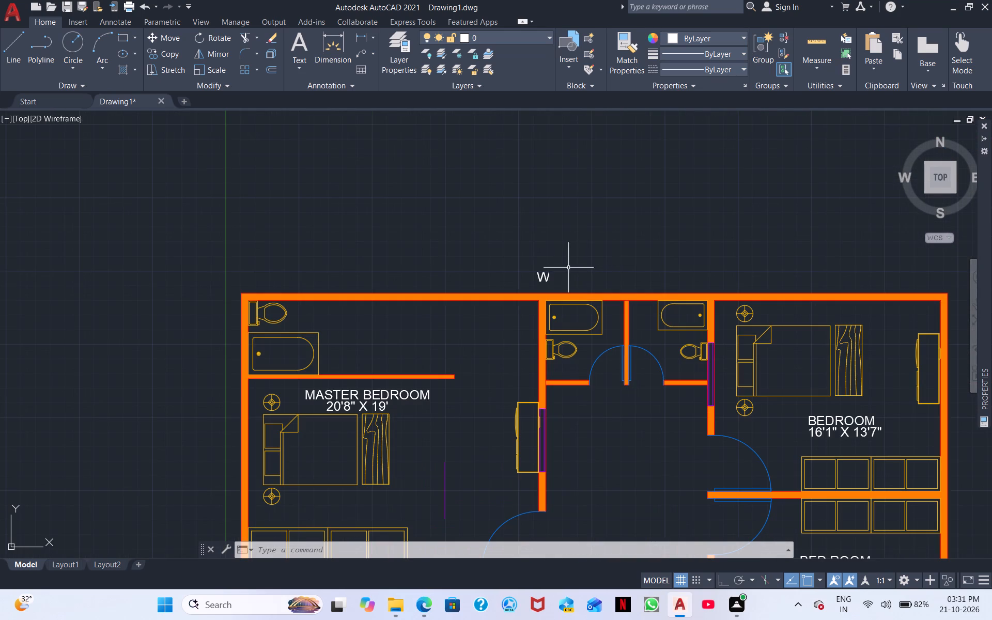
left_click(546, 272)
right_click(686, 243)
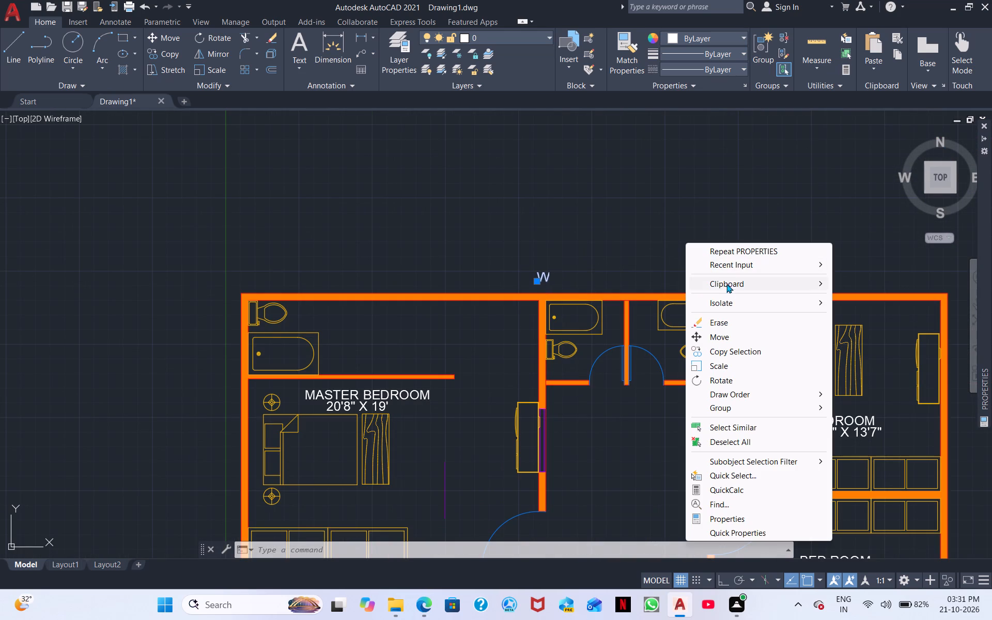
left_click(746, 75)
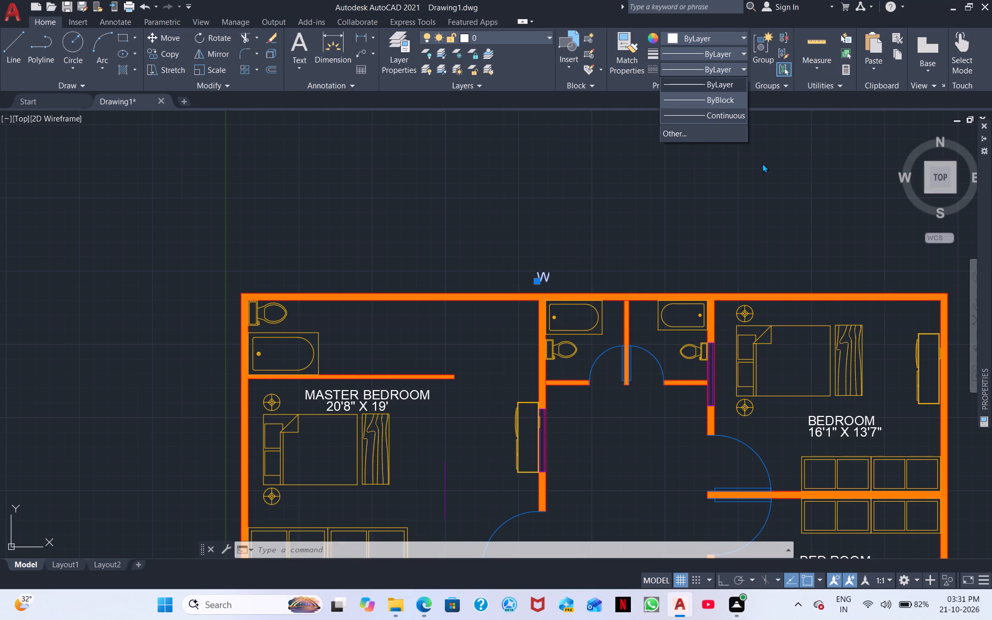
left_click(769, 180)
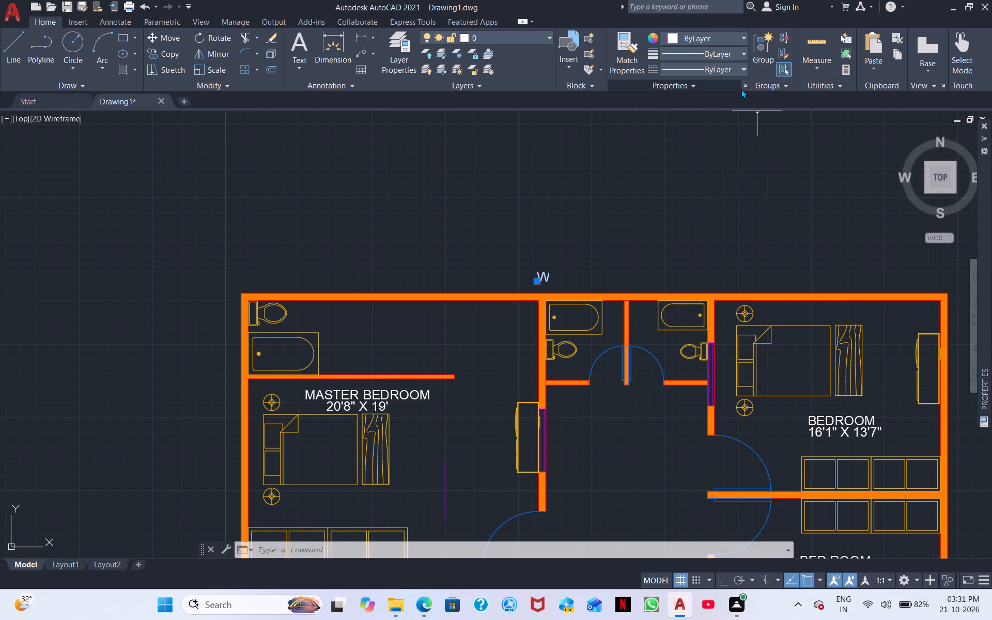
left_click(743, 85)
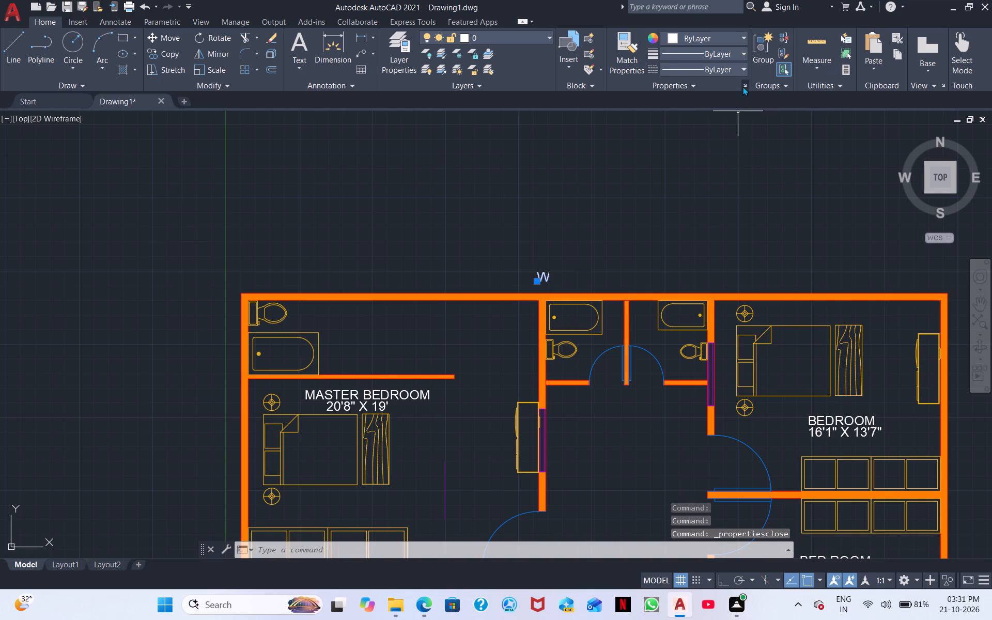
left_click(744, 82)
scroll(880, 296, "down", 3)
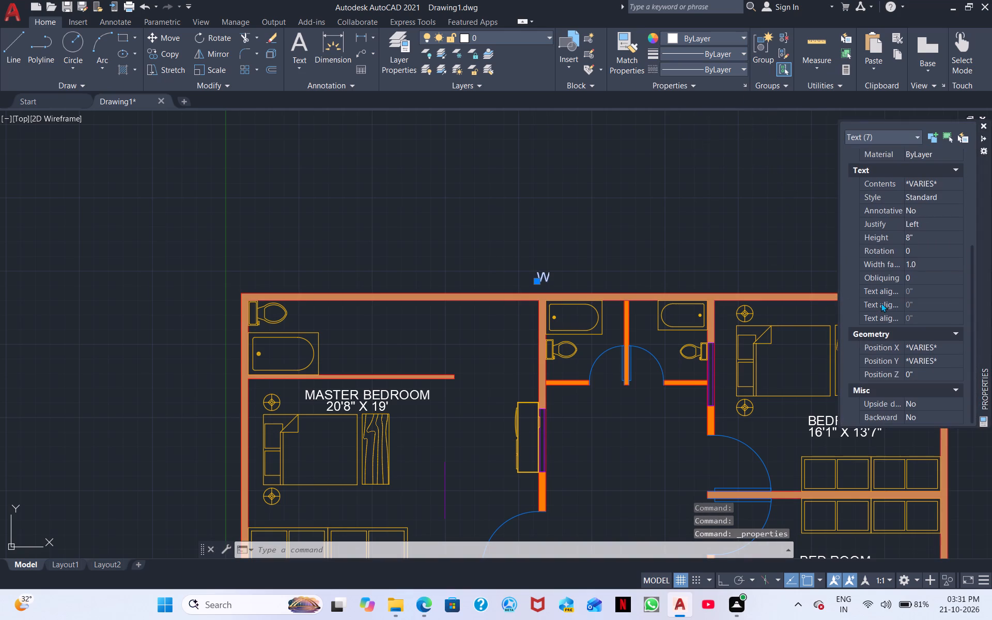
left_click_drag(923, 235, 892, 242)
key("BackSpace")
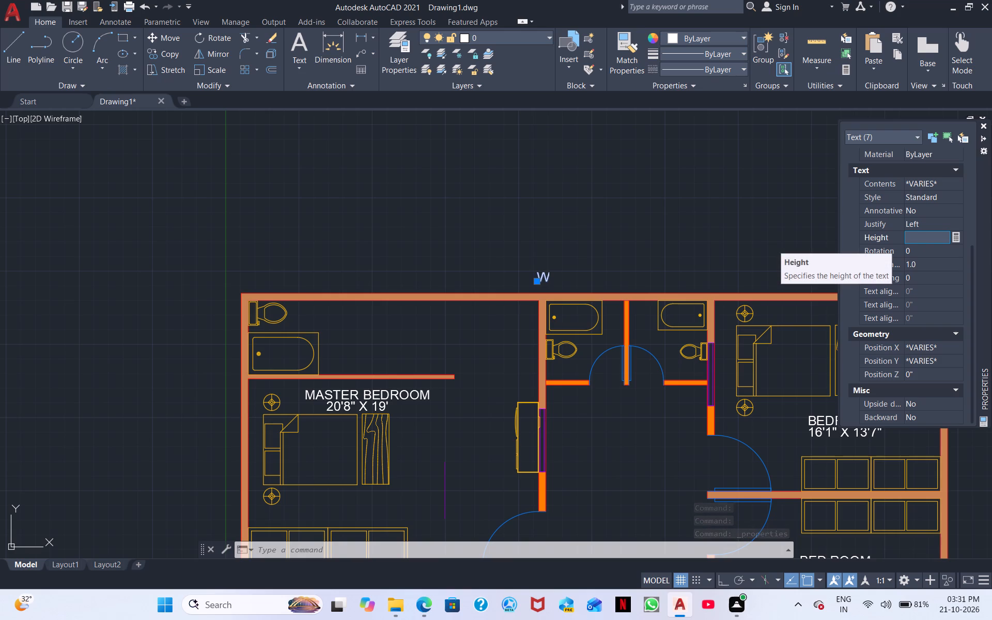
key("3")
key("apostrophe")
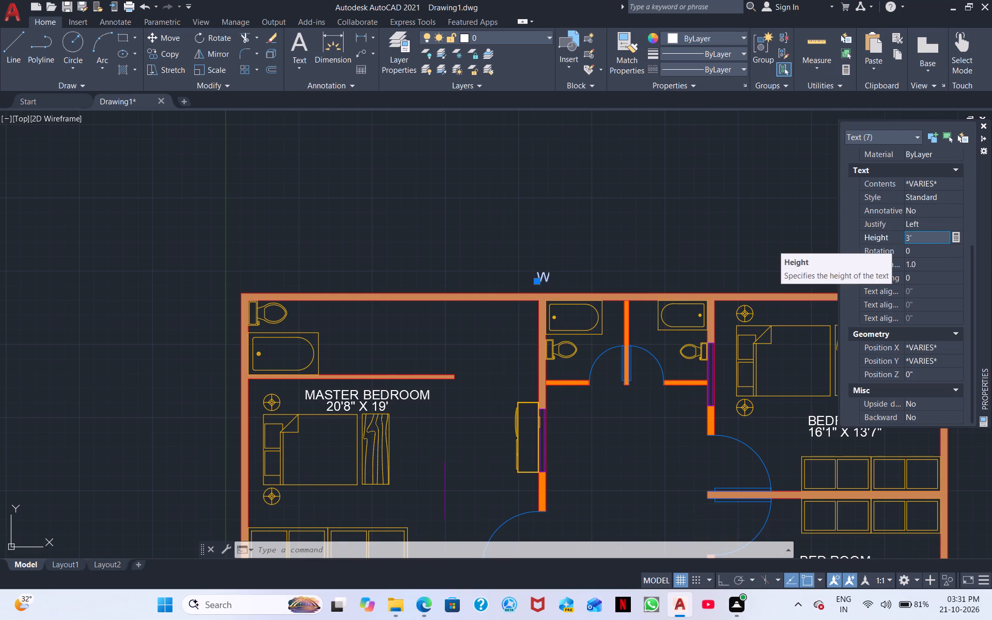
key("Return")
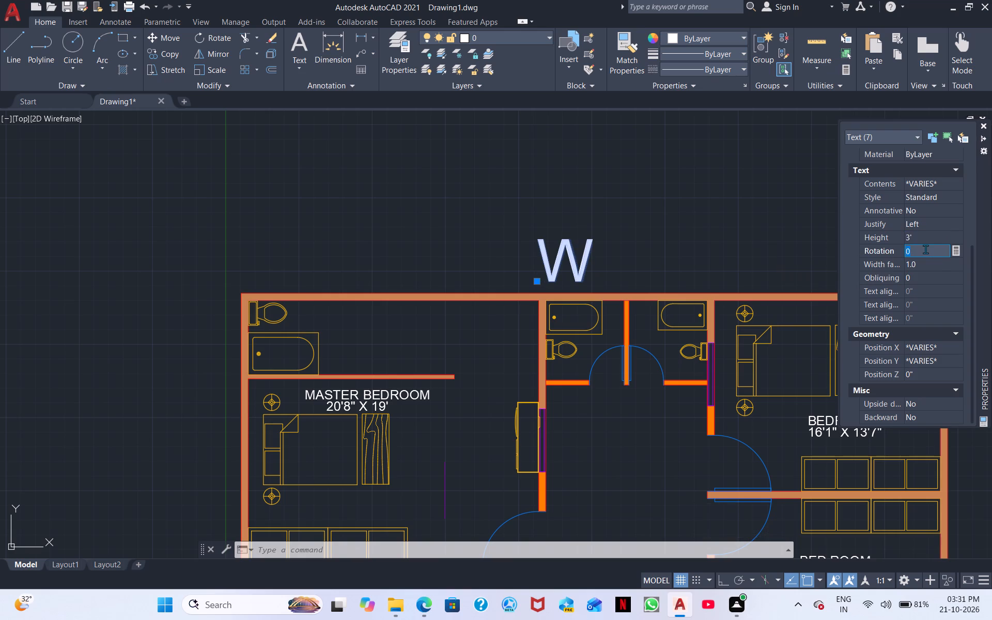
Set the text height of the selected GARDEN, MAIN GATE, HALL and direction labels to 1'.
left_click_drag(925, 249, 890, 238)
left_click_drag(934, 234, 902, 232)
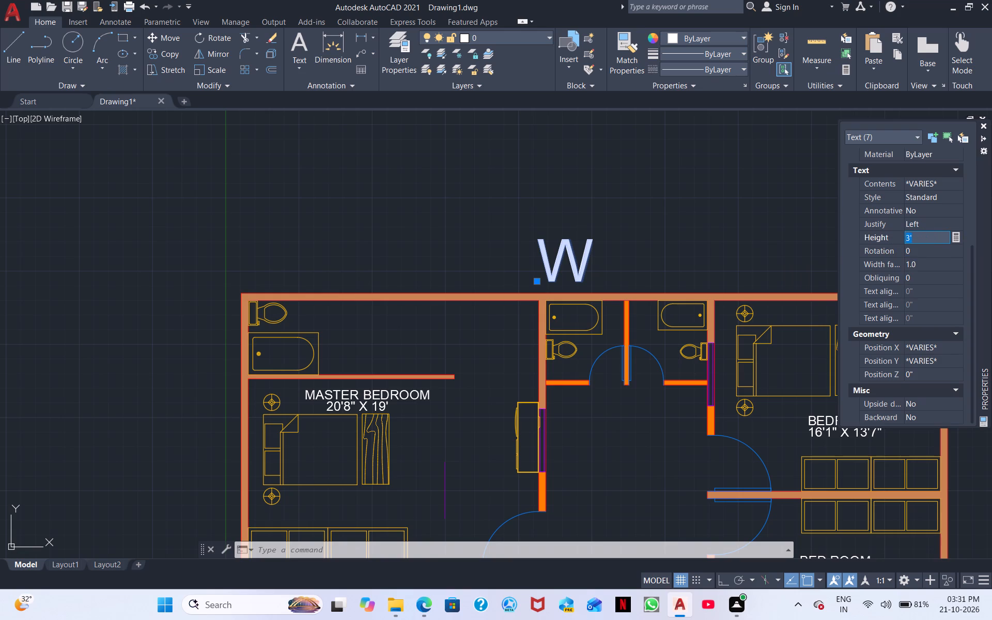
left_click_drag(902, 232, 901, 232)
key("BackSpace")
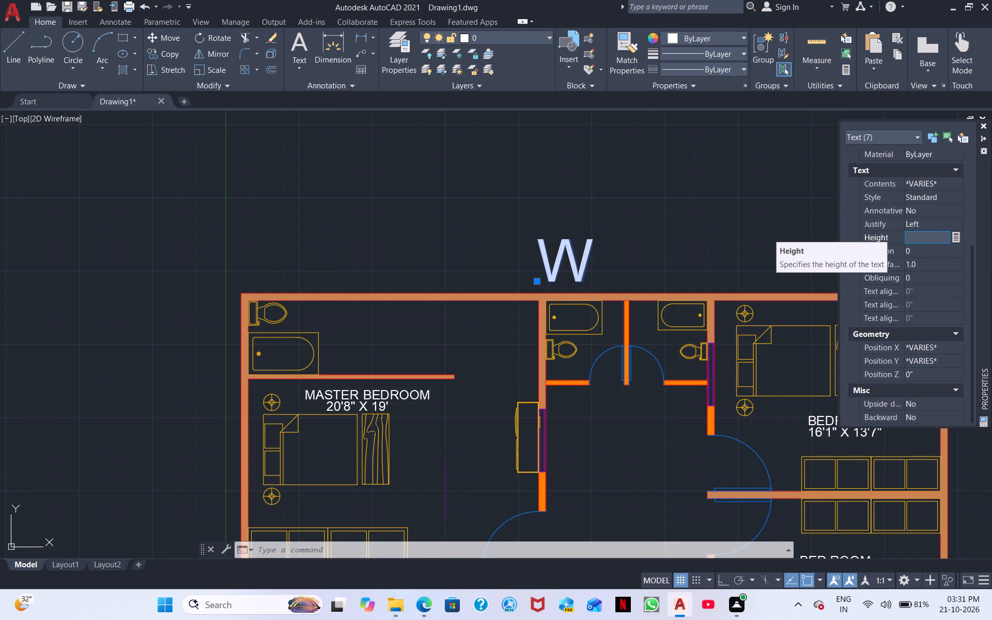
type("1'")
key("Return")
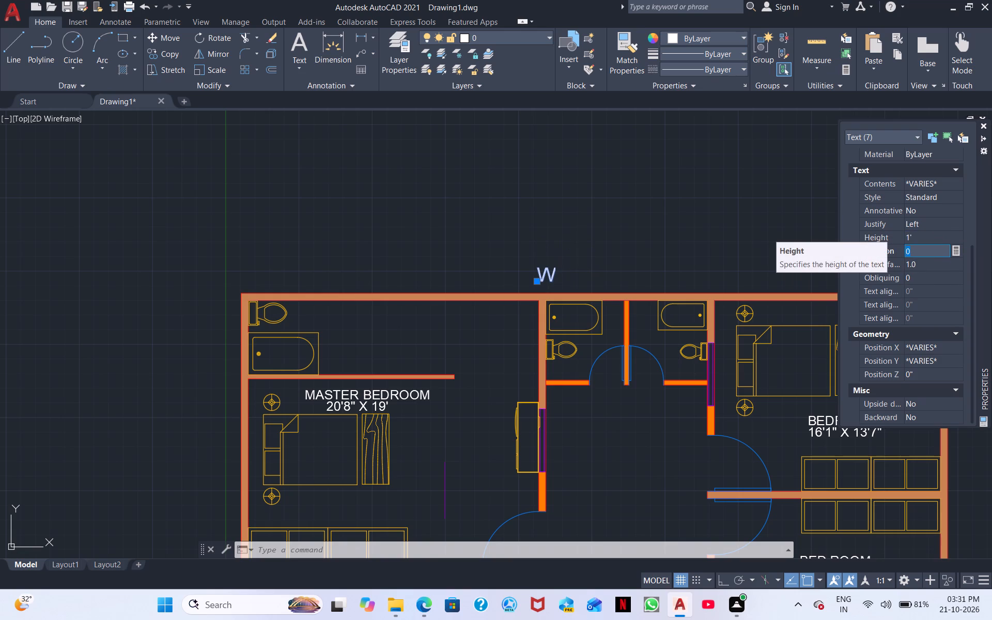
scroll(724, 295, "down", 3)
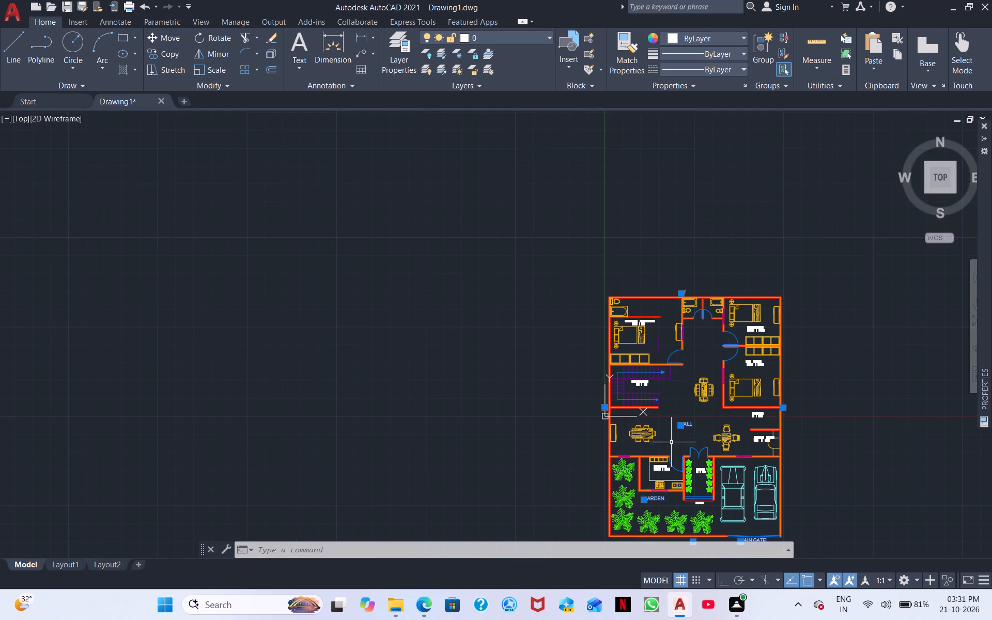
scroll(656, 454, "up", 2)
middle_click_drag(709, 426, 694, 231)
scroll(679, 240, "up", 1)
middle_click_drag(722, 239, 690, 321)
key("Escape")
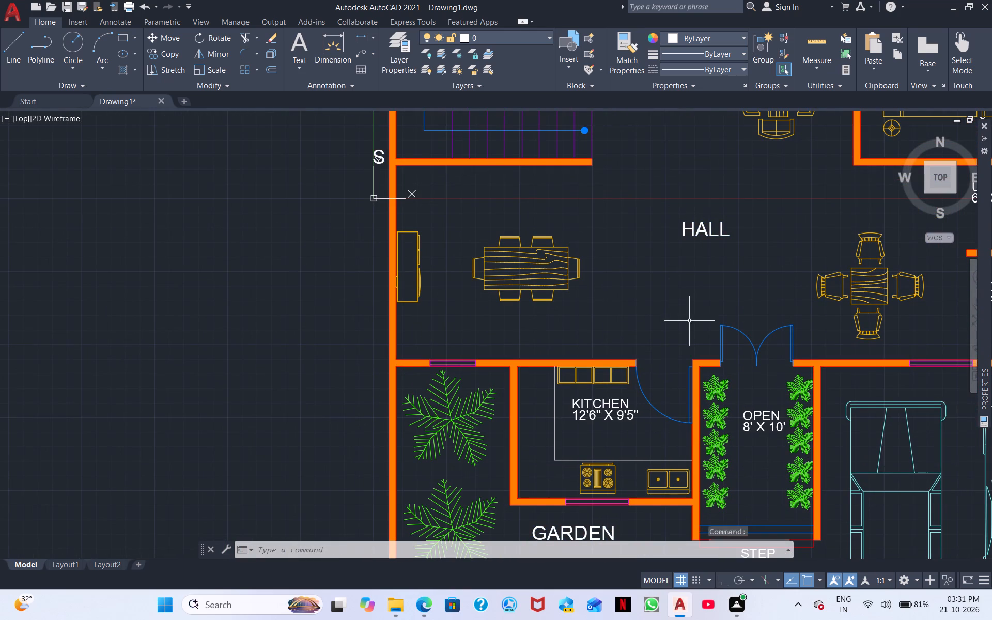
Scale up the HALL and GARDEN texts together, using the GARDEN text's insertion point as the base point.
left_click(708, 231)
middle_click_drag(633, 366, 681, 230)
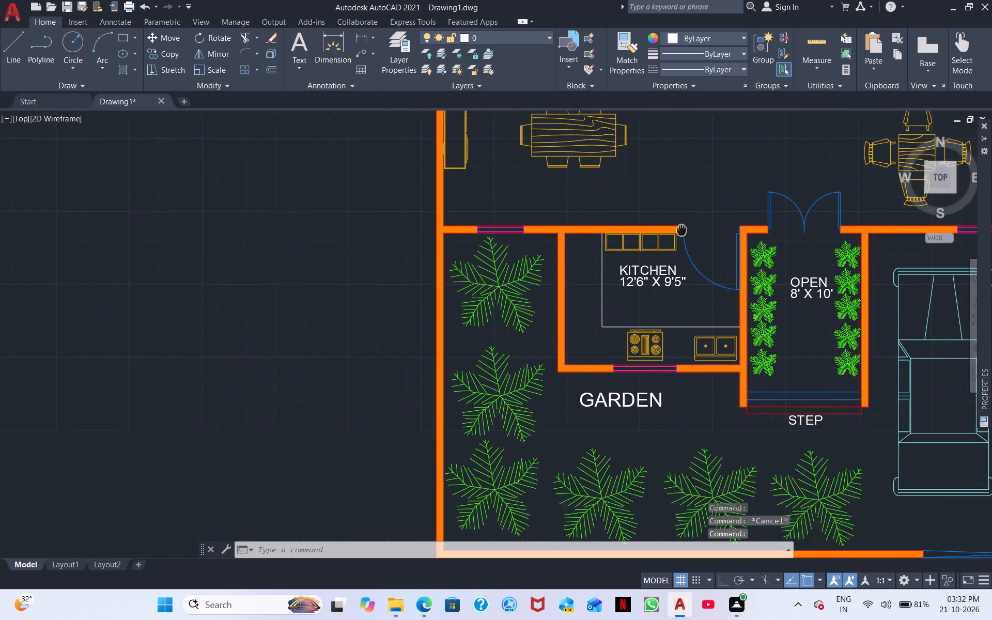
middle_click_drag(681, 230, 699, 212)
left_click(613, 379)
right_click(629, 380)
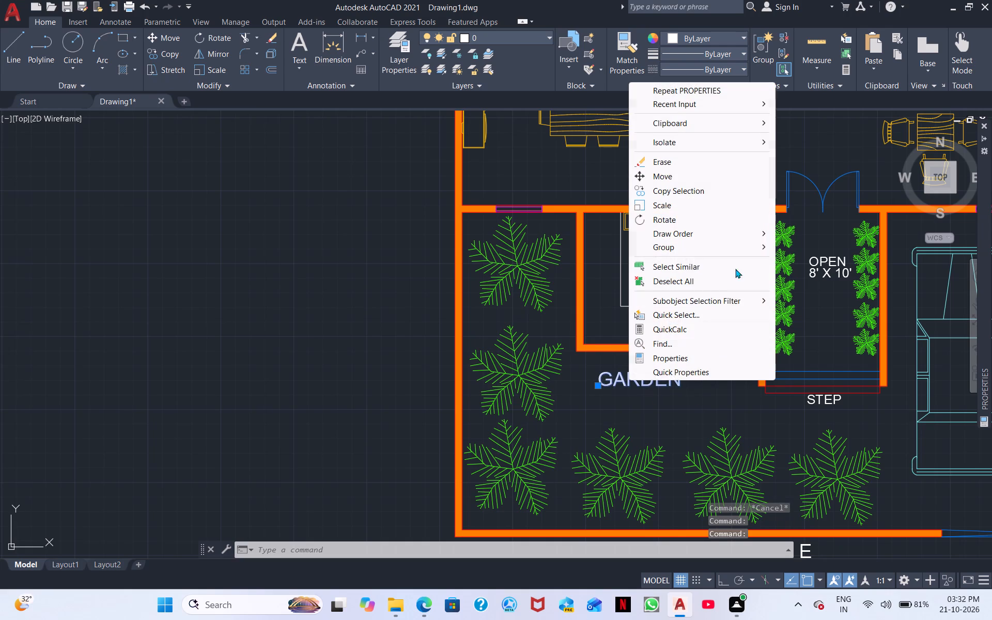
left_click(668, 200)
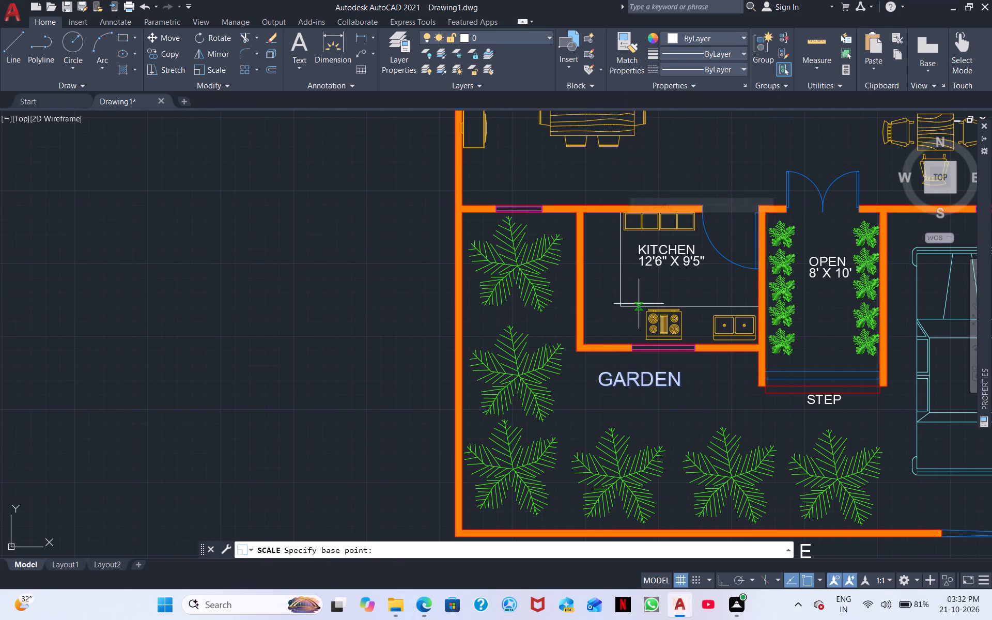
left_click(611, 392)
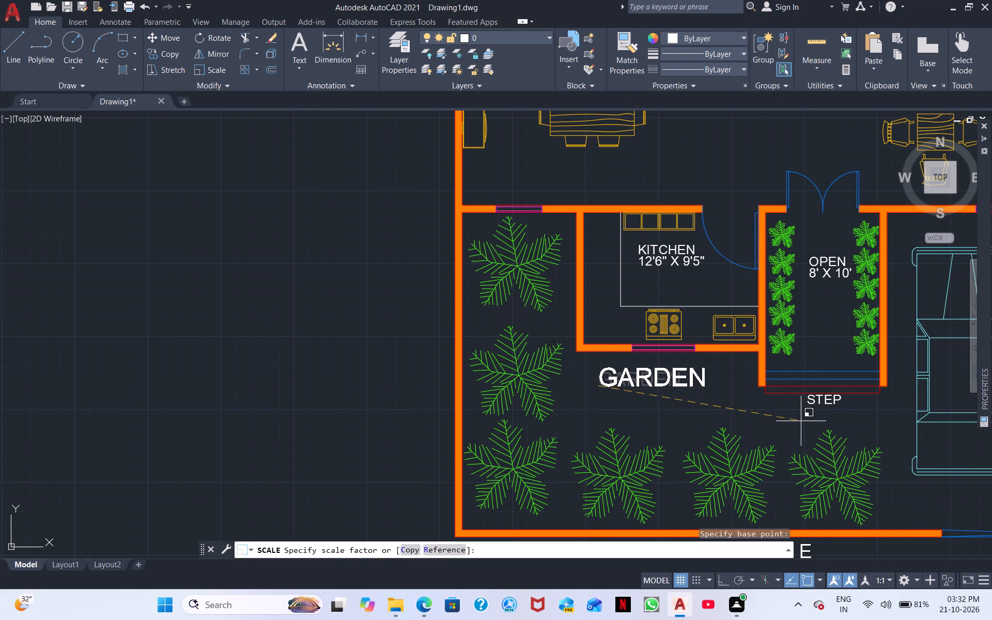
middle_click_drag(798, 432, 733, 521)
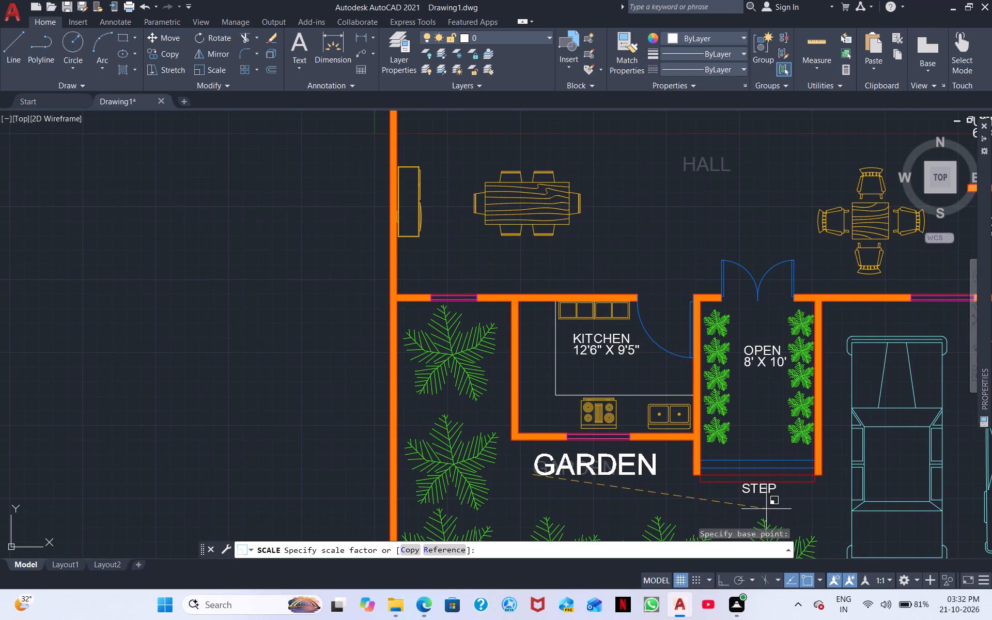
left_click(766, 510)
Move the enlarged HALL text off the sofa set into the open hall area between the two dining tables.
scroll(679, 431, "down", 2)
scroll(705, 332, "up", 3)
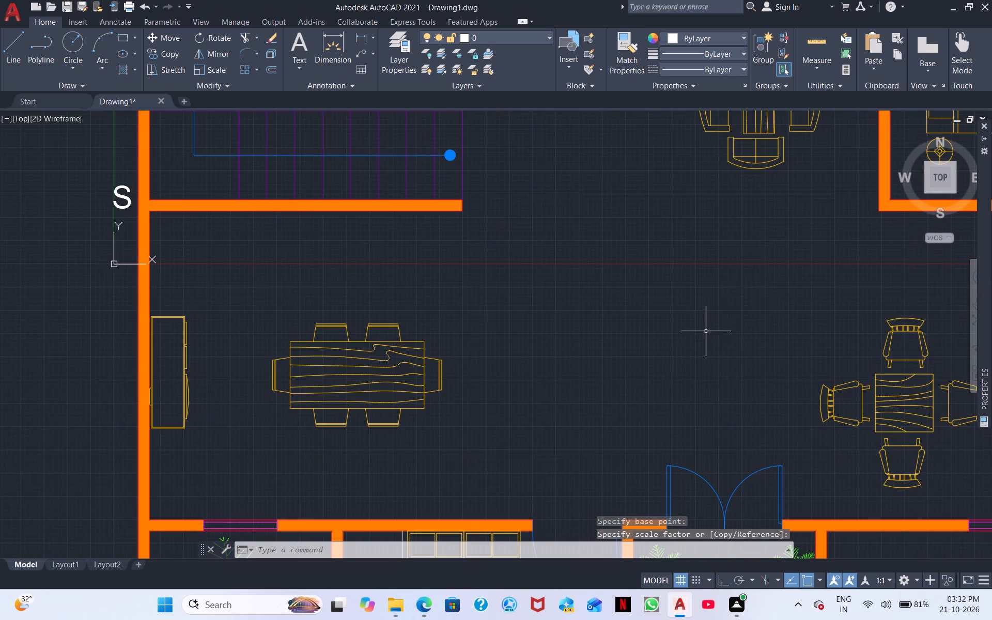
middle_click_drag(797, 161, 661, 373)
left_click(654, 291)
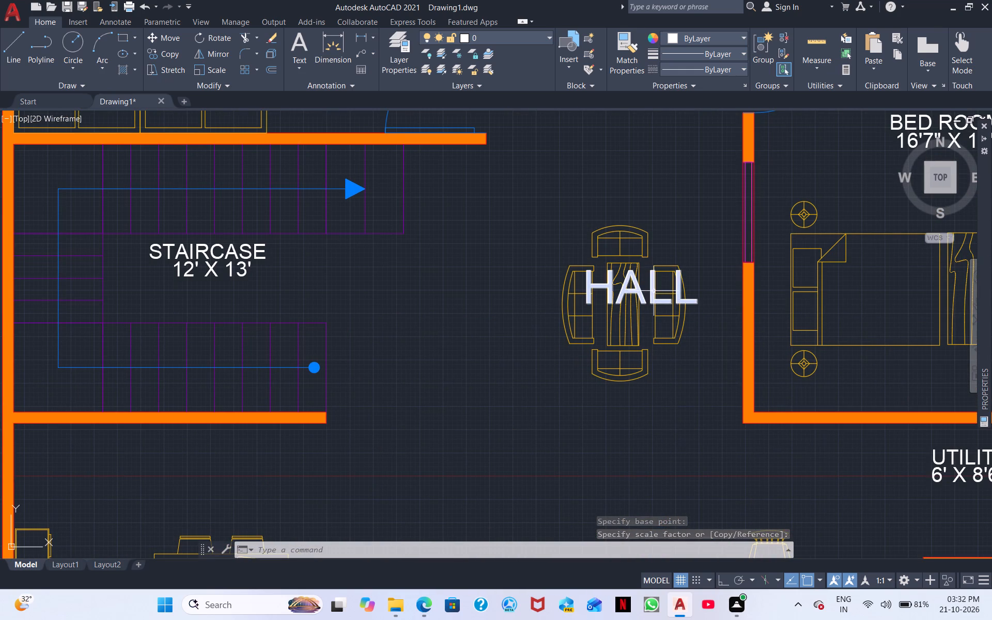
right_click(648, 300)
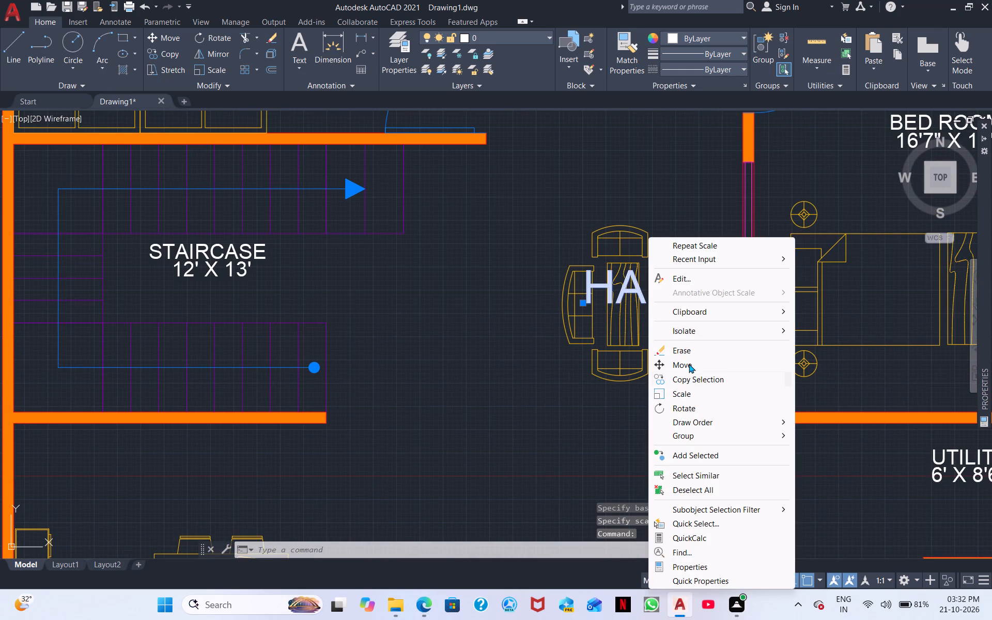
left_click(689, 364)
left_click(620, 289)
scroll(605, 473, "down", 2)
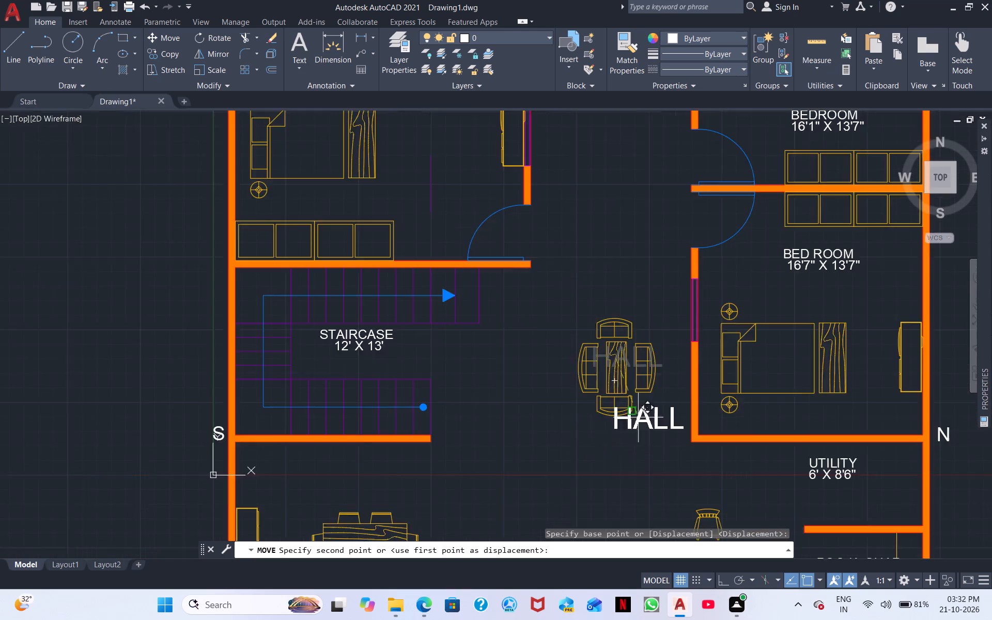
middle_click_drag(579, 456, 700, 306)
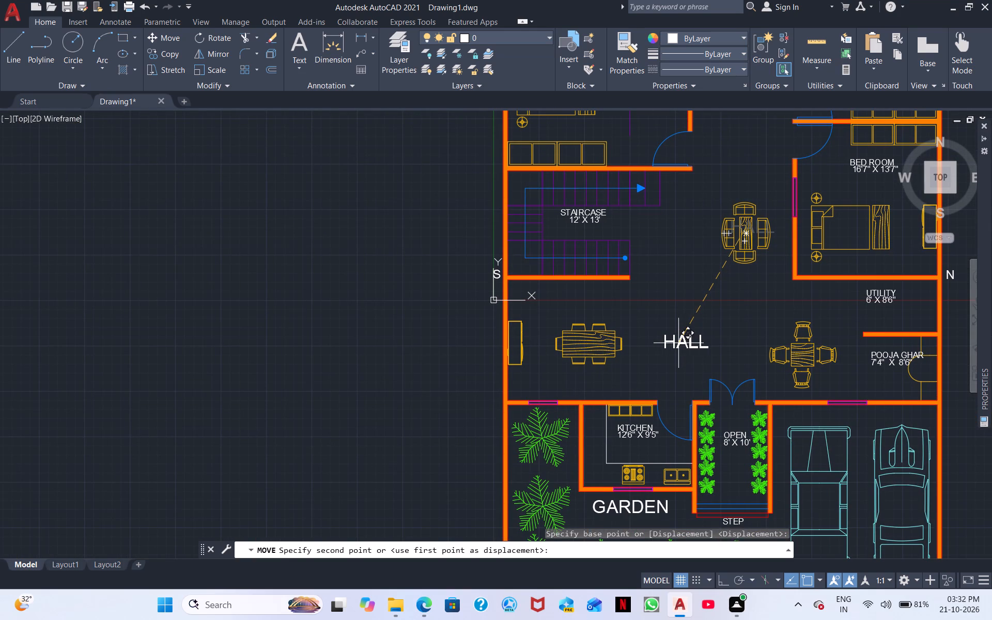
left_click(678, 343)
Review the relocated HALL label and the other room and direction labels across the whole floor plan.
scroll(536, 312, "up", 2)
scroll(571, 299, "down", 3)
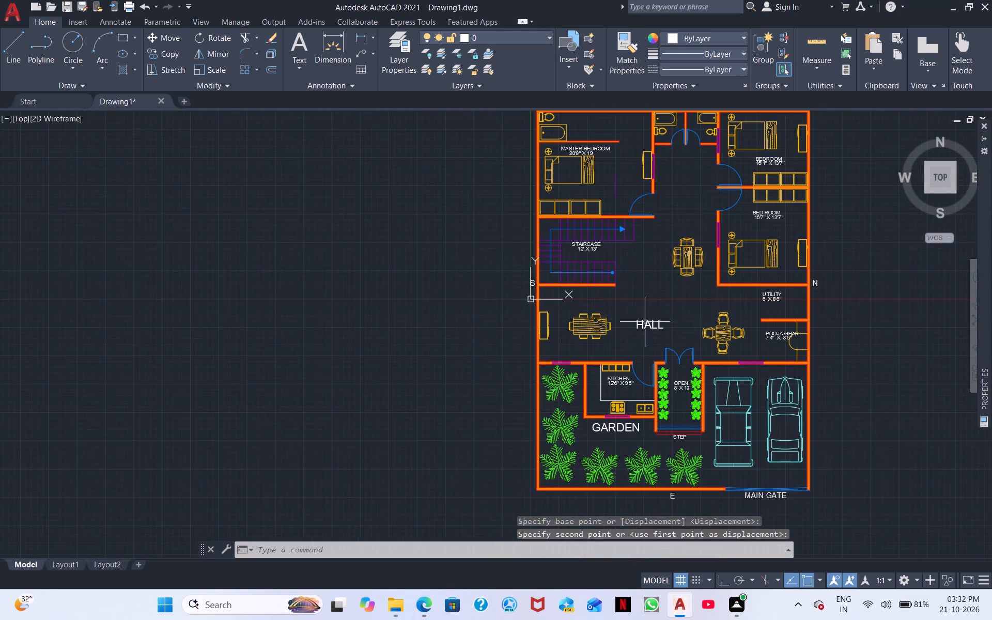
middle_click_drag(700, 321, 542, 349)
middle_click_drag(582, 355, 681, 283)
middle_click_drag(670, 293, 643, 415)
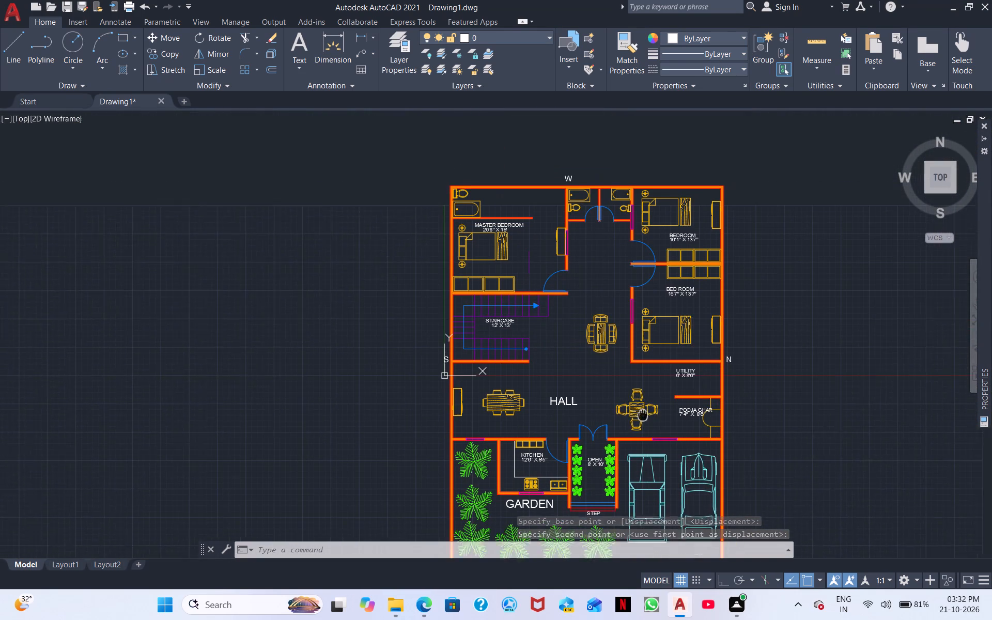
middle_click_drag(643, 415, 639, 422)
middle_click_drag(704, 378, 740, 314)
scroll(710, 369, "up", 2)
scroll(754, 335, "down", 3)
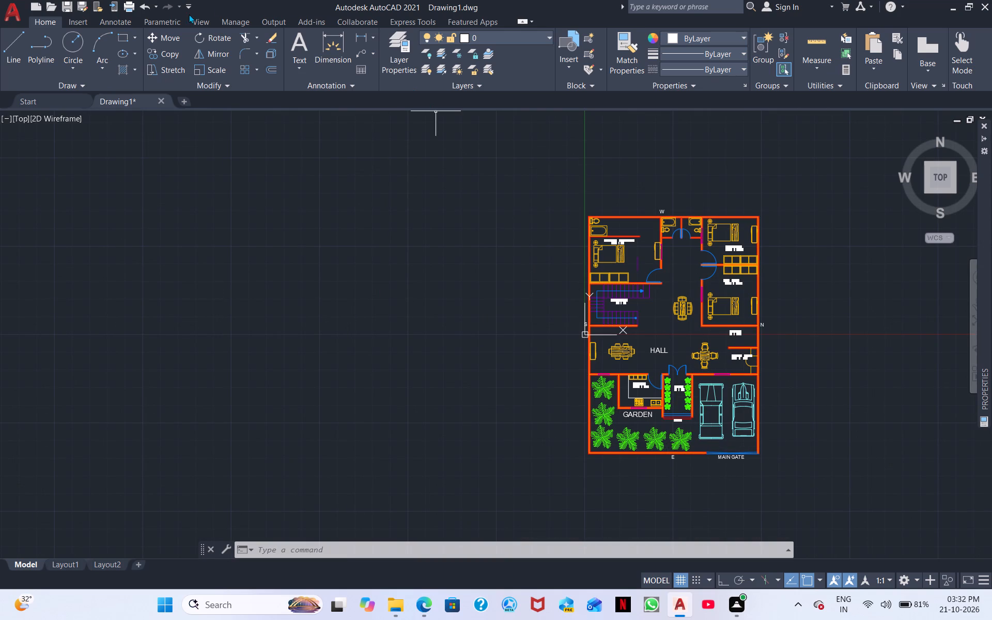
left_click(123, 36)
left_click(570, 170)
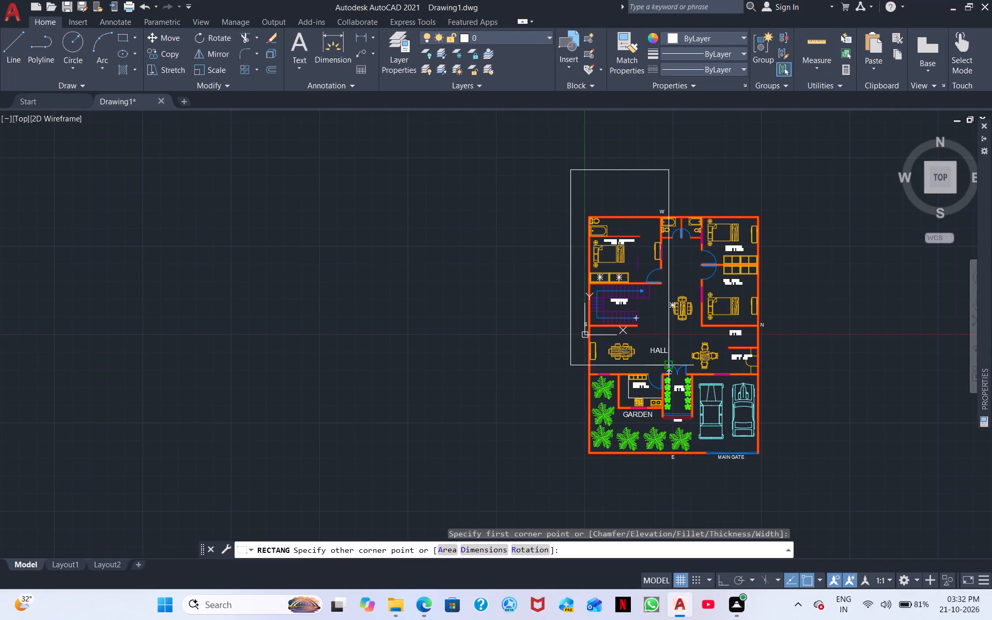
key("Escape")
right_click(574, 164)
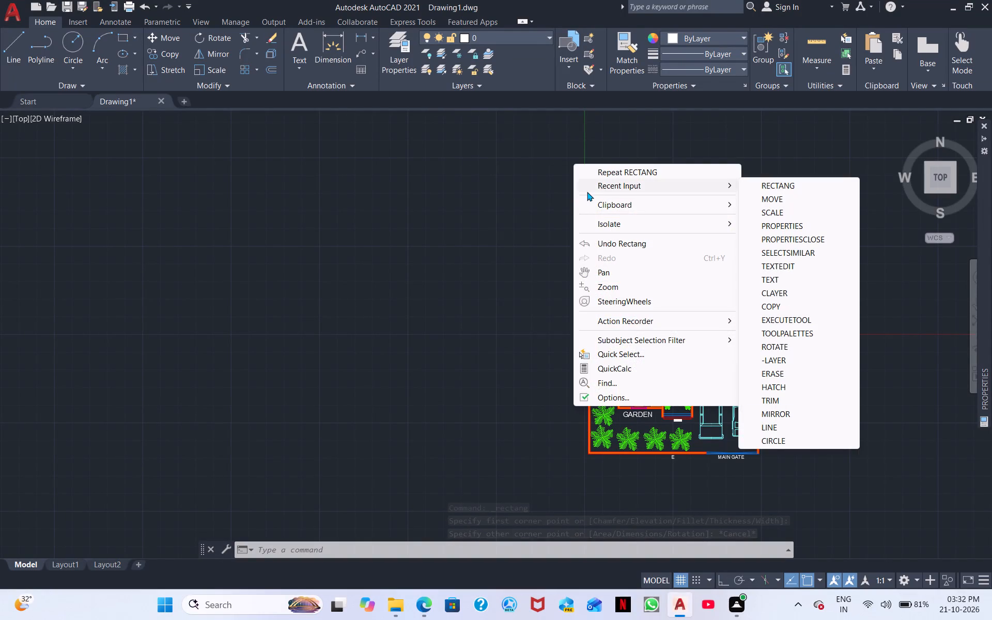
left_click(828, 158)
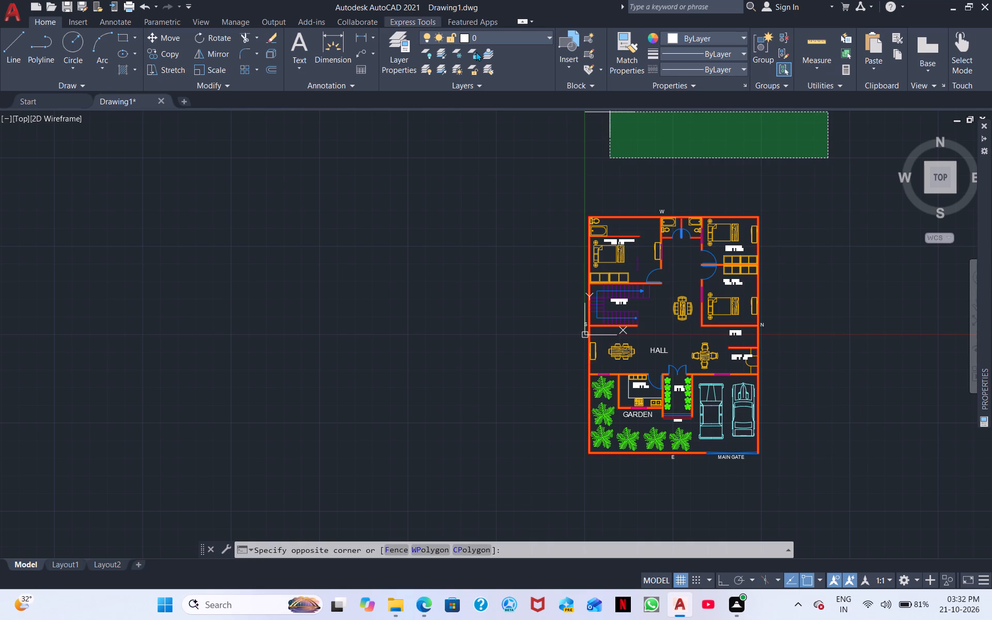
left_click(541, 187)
Save the drawing in the Documents folder under the file name 50 X70 HOUSE PLAN.
left_click_drag(10, 14, 17, 10)
left_click(50, 135)
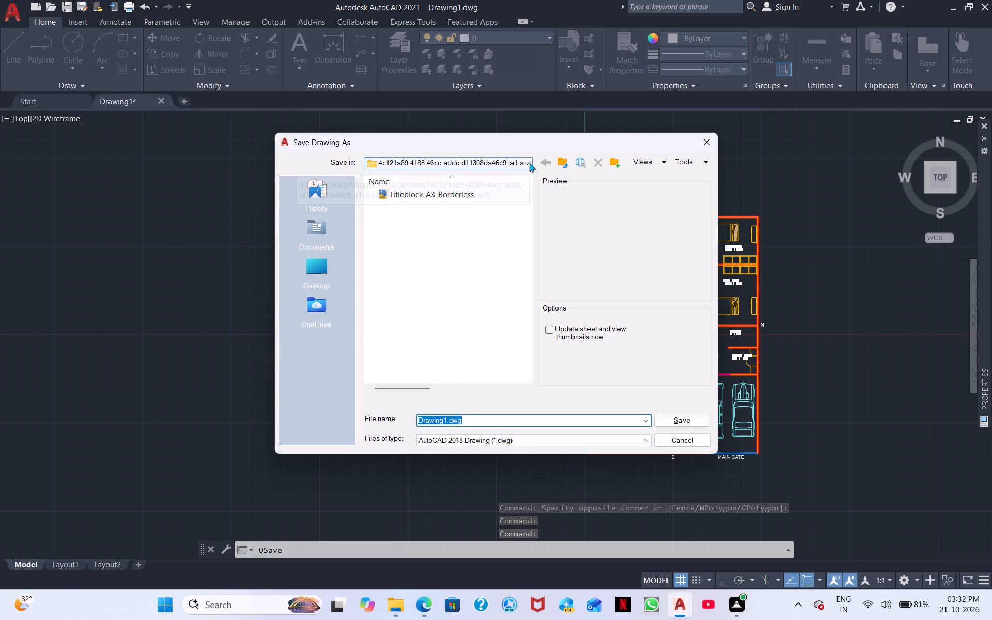
left_click(315, 238)
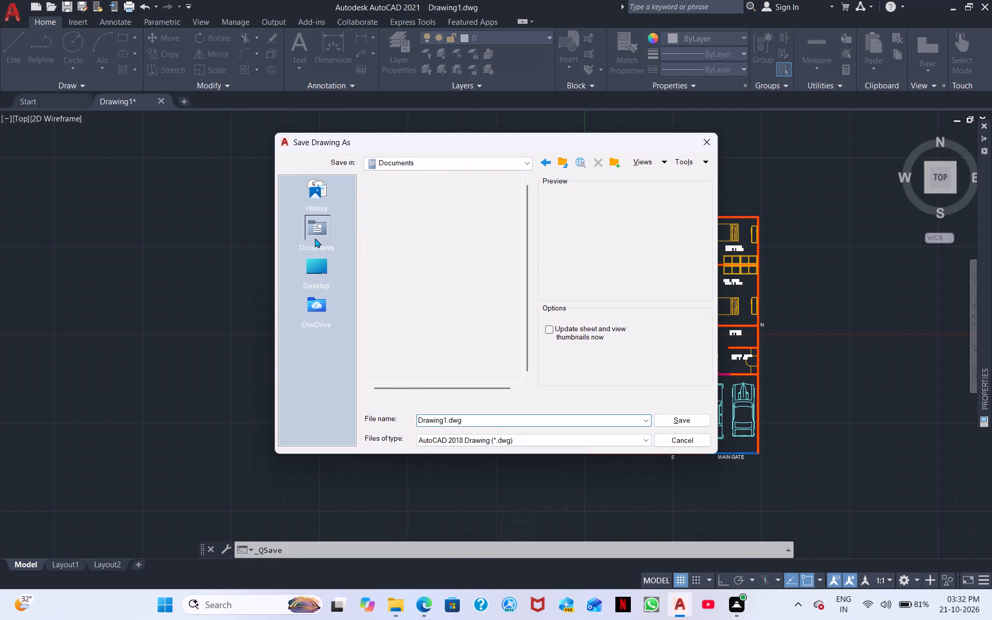
left_click(489, 425)
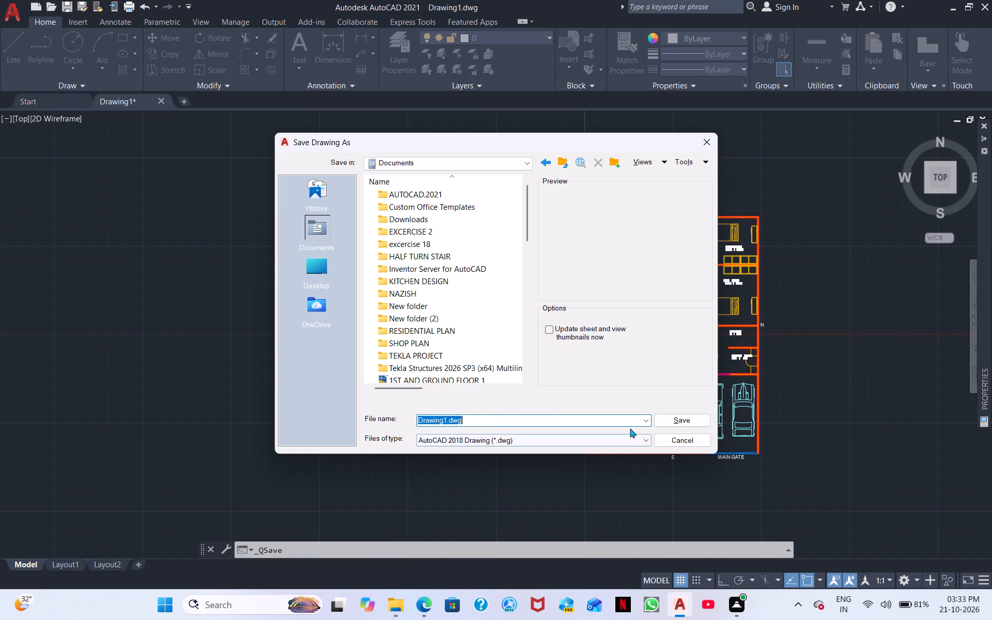
key("BackSpace")
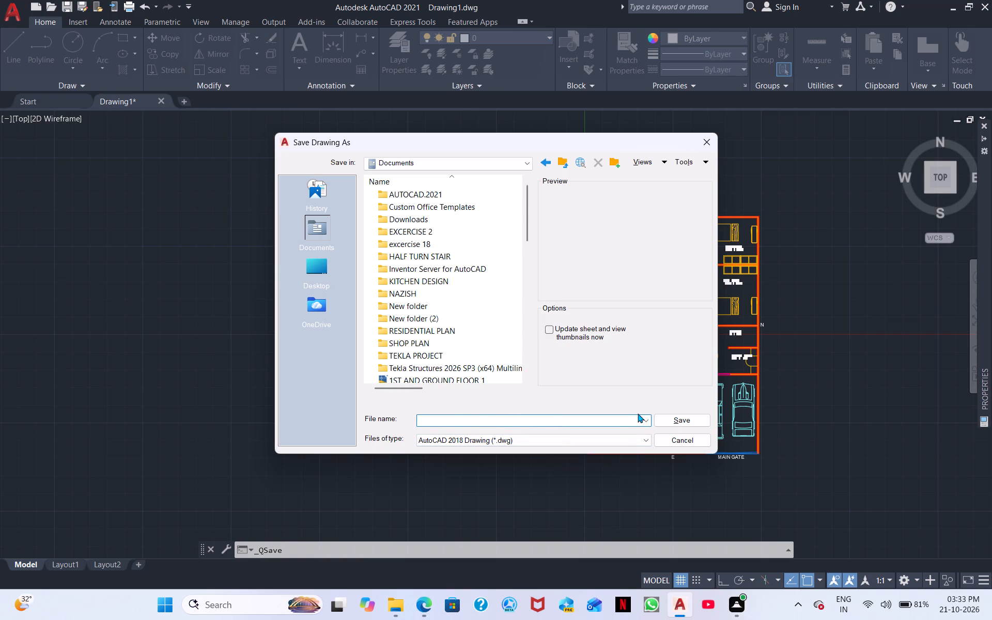
type("50 X")
type("70 H")
key("o")
key("s")
key("BackSpace")
type("USE")
key("space")
type("PLAN")
left_click(687, 420)
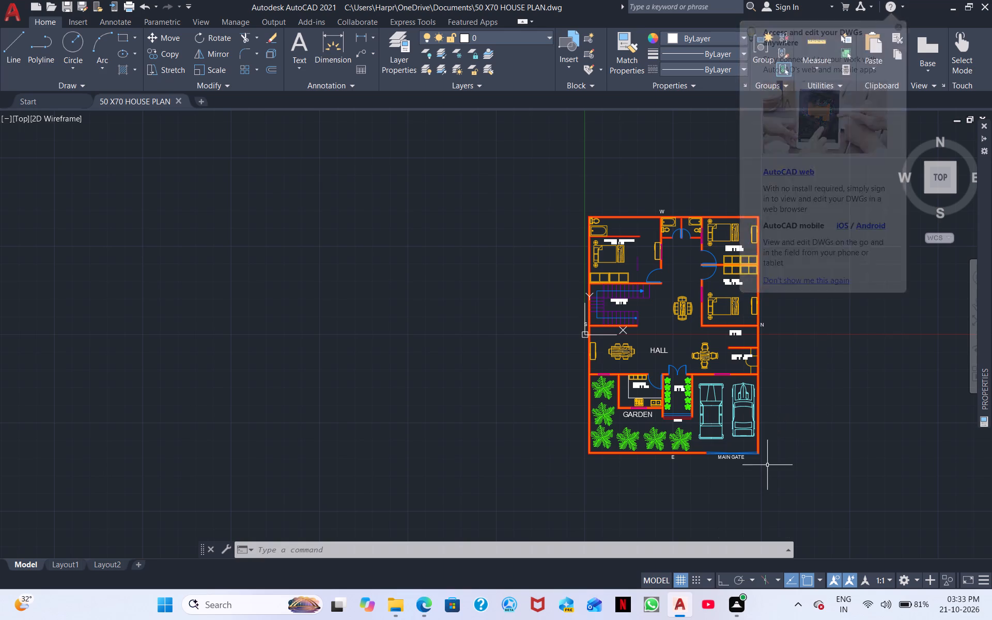
With Ortho on, add a linear dimension between the outer corners of the W-side wall, placed beyond the W label.
scroll(767, 465, "up", 2)
scroll(767, 465, "down", 1)
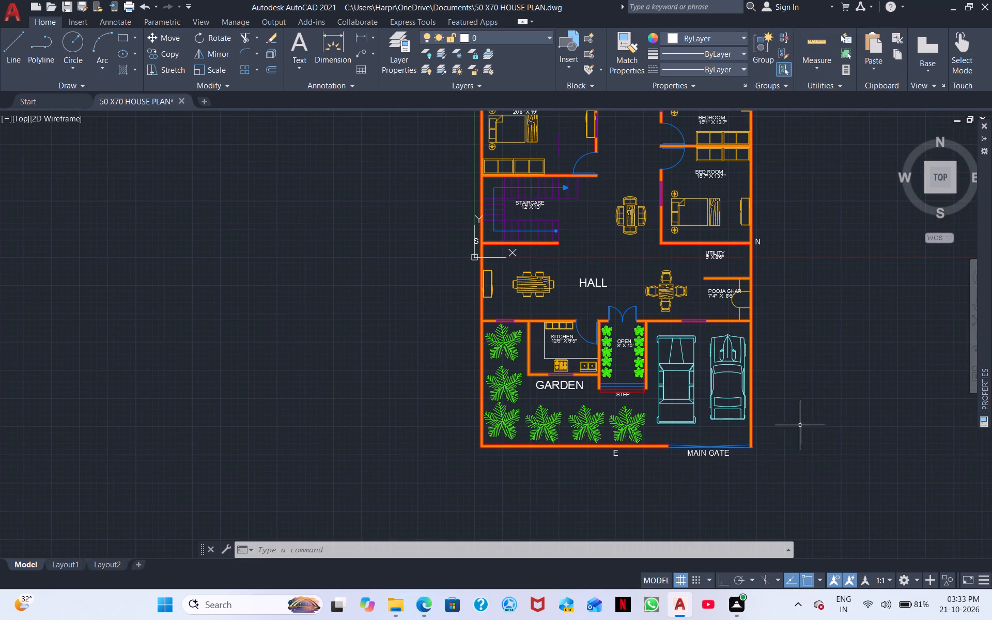
middle_click_drag(791, 439, 549, 525)
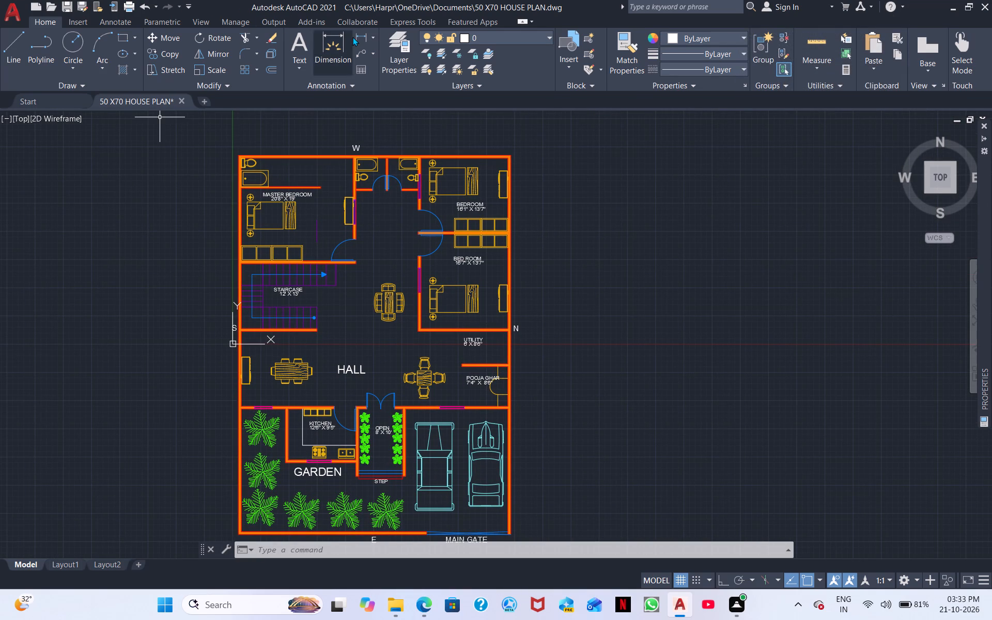
left_click(357, 39)
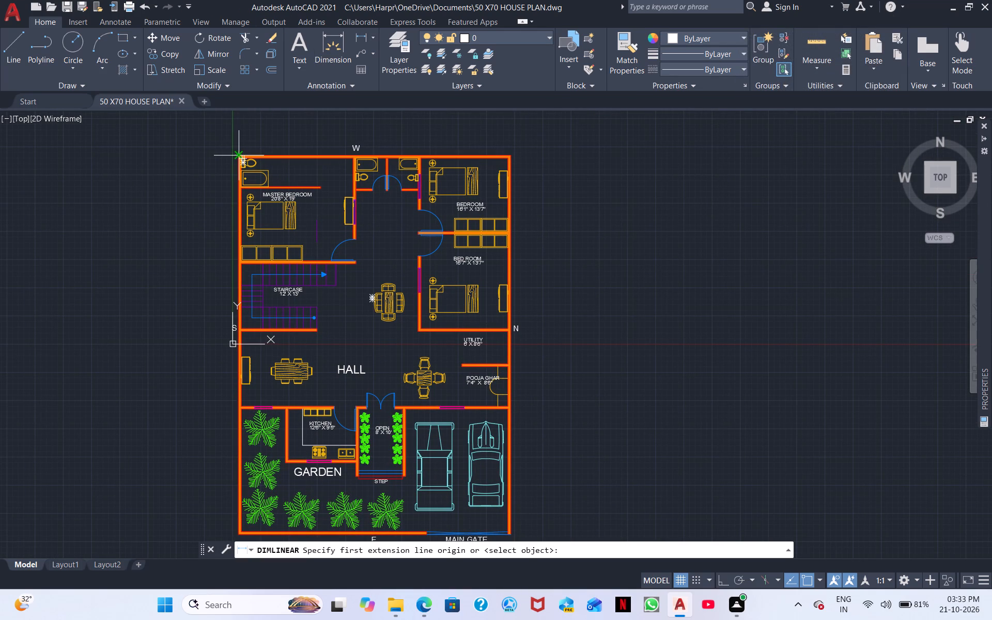
scroll(236, 153, "up", 4)
left_click(249, 166)
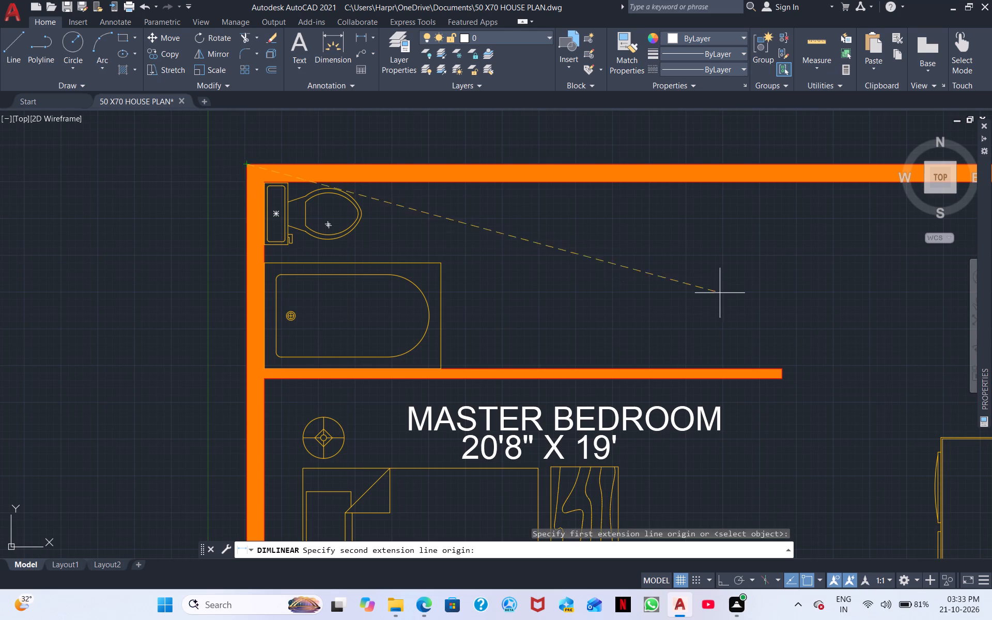
left_click(722, 586)
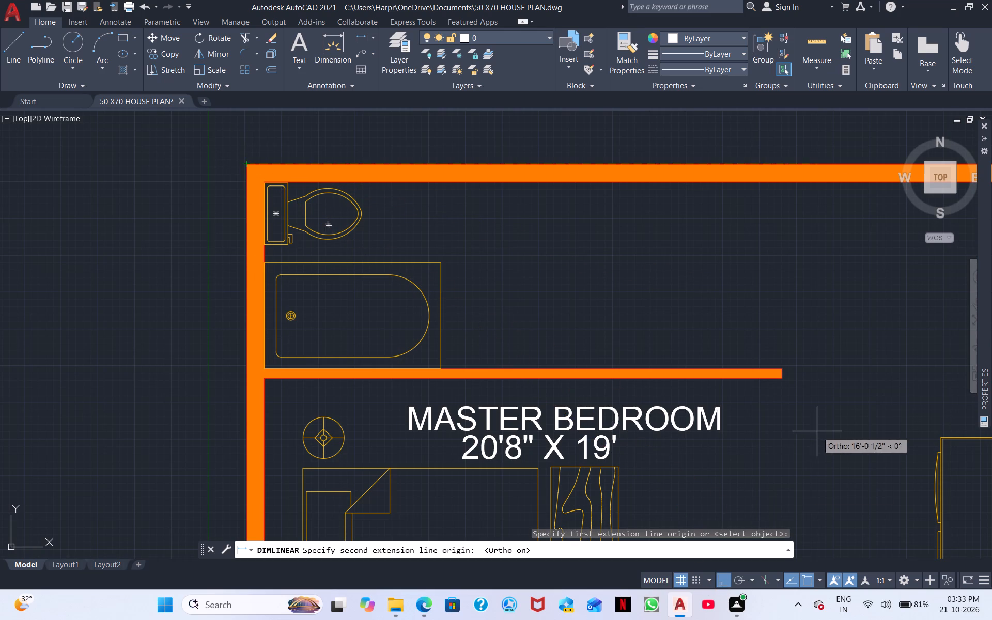
middle_click_drag(817, 430, 230, 401)
scroll(626, 280, "down", 3)
middle_click_drag(766, 281, 482, 405)
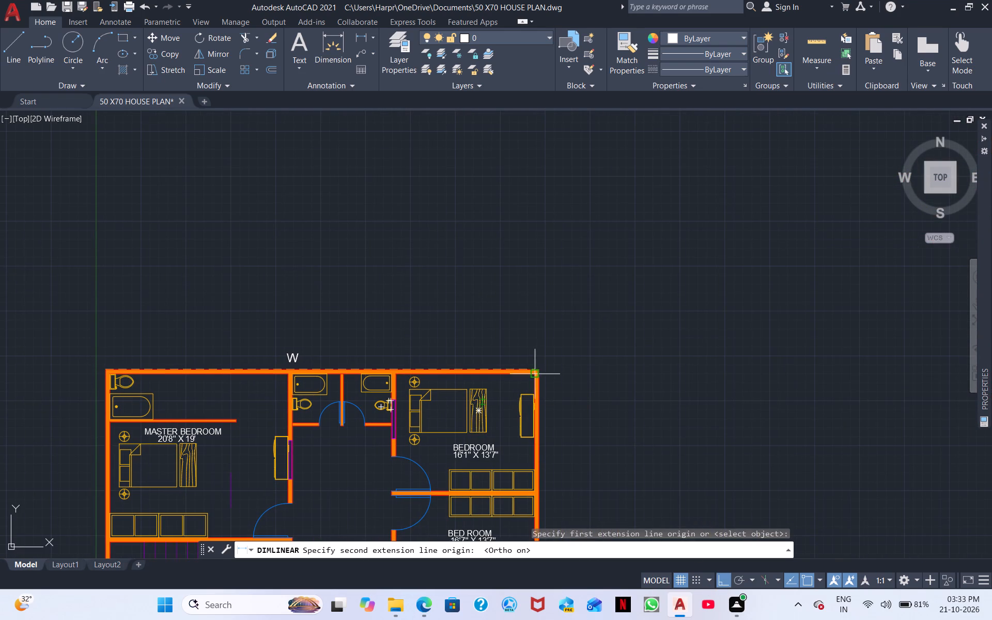
left_click(539, 370)
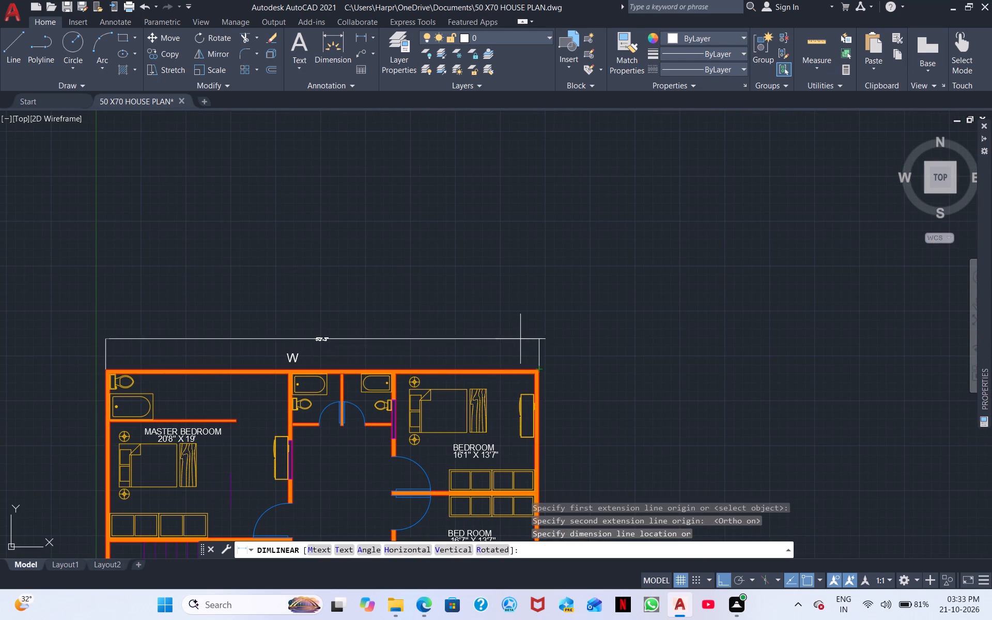
left_click(428, 337)
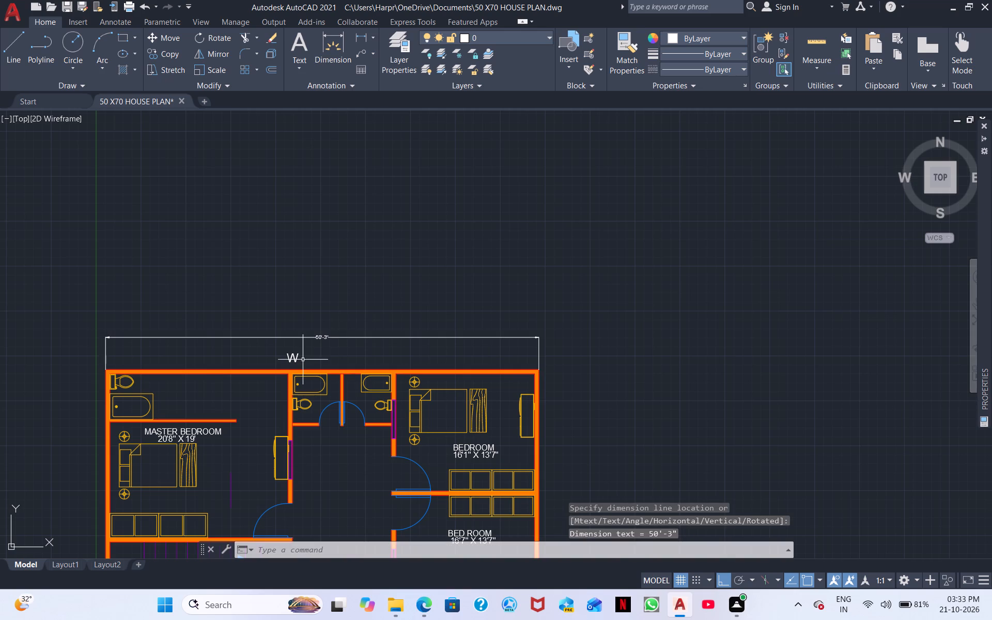
Replace the text of the overall width dimension above the W label with 50'.
scroll(288, 365, "up", 4)
left_click_drag(531, 185, 525, 185)
double_click(512, 184)
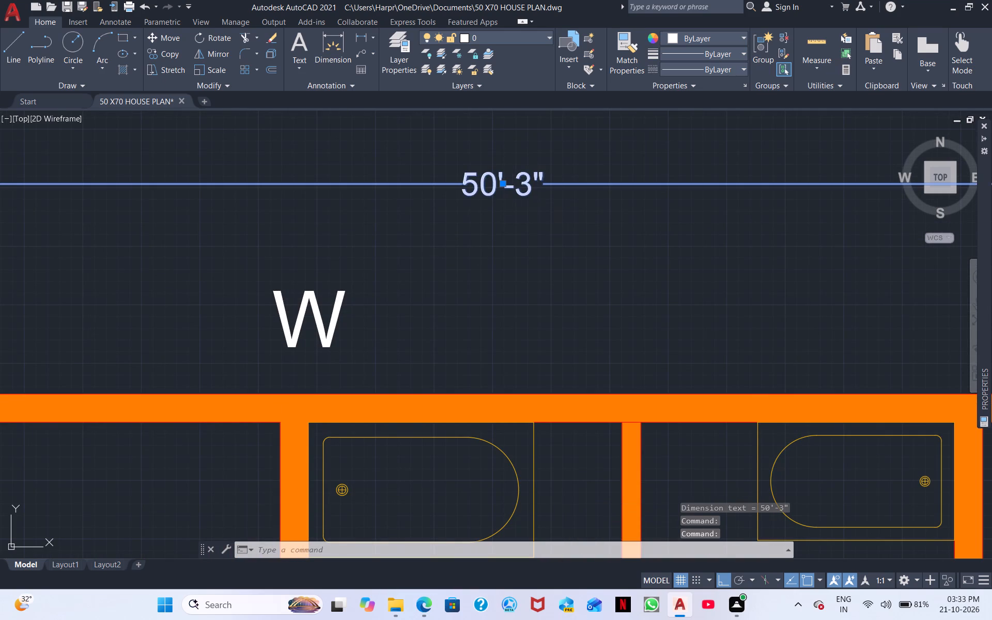
left_click_drag(536, 179, 531, 183)
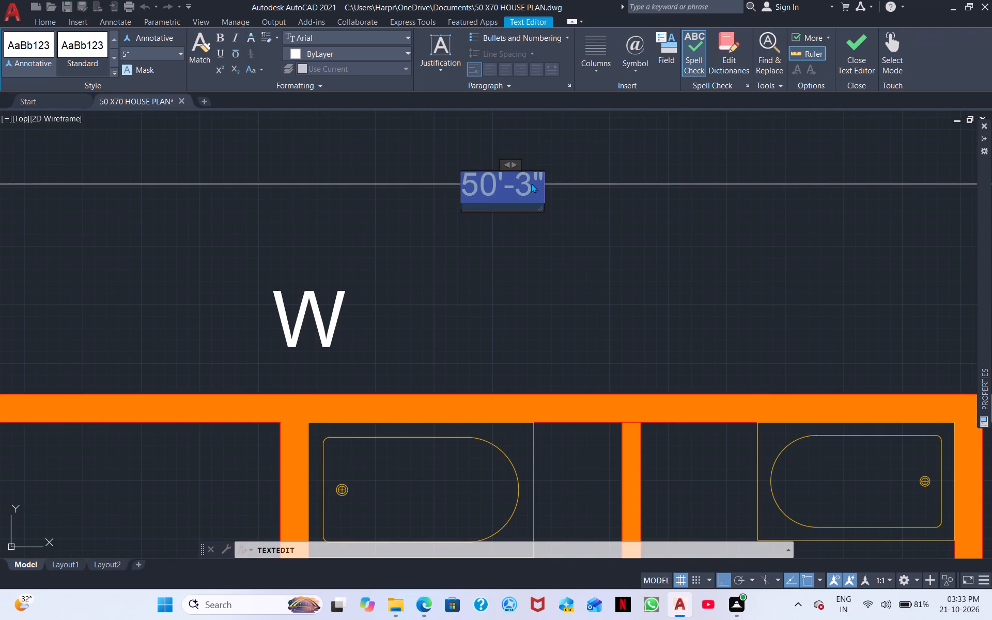
key("BackSpace")
type("50'")
key("Return")
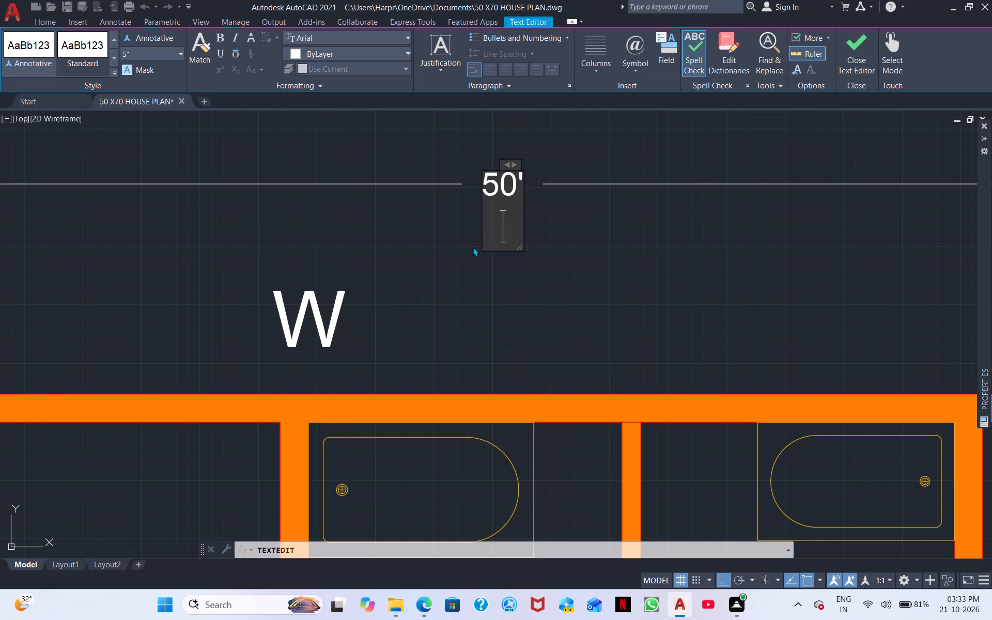
left_click(665, 253)
Add a vertical linear dimension along the N-side outer wall, from its upper outer corner to the corner beside the MAIN GATE.
scroll(696, 246, "down", 2)
middle_click_drag(695, 245, 593, 148)
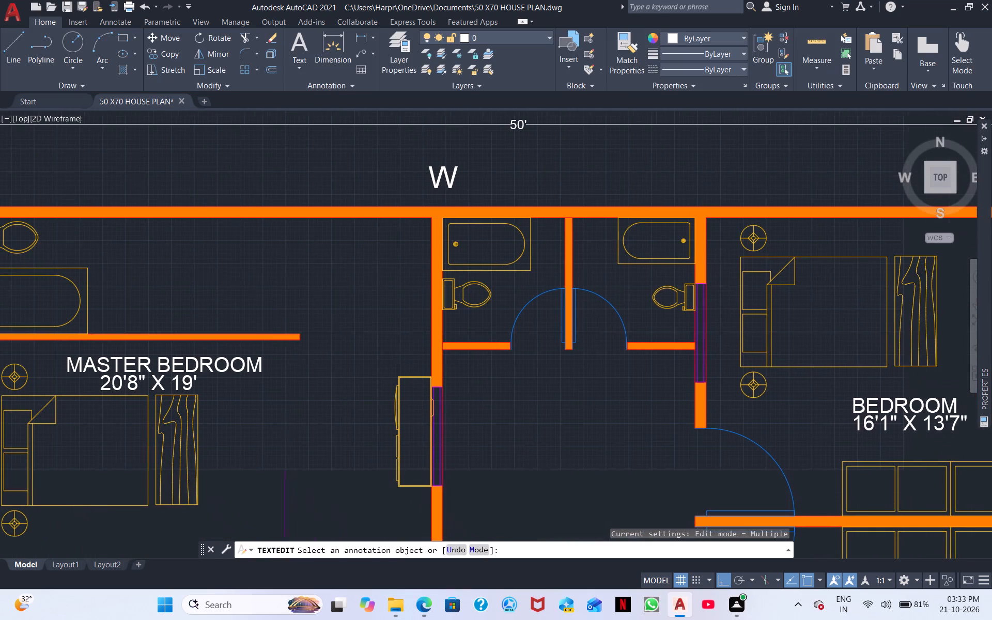
left_click(354, 37)
middle_click_drag(802, 210, 582, 92)
scroll(634, 136, "down", 2)
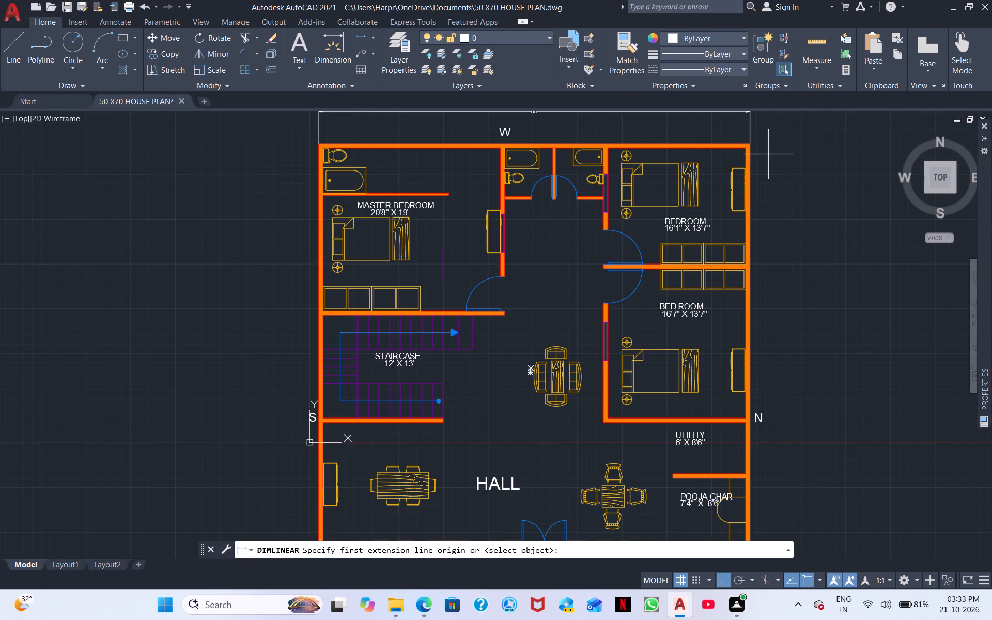
scroll(768, 154, "up", 2)
left_click(723, 126)
middle_click_drag(765, 369, 747, 331)
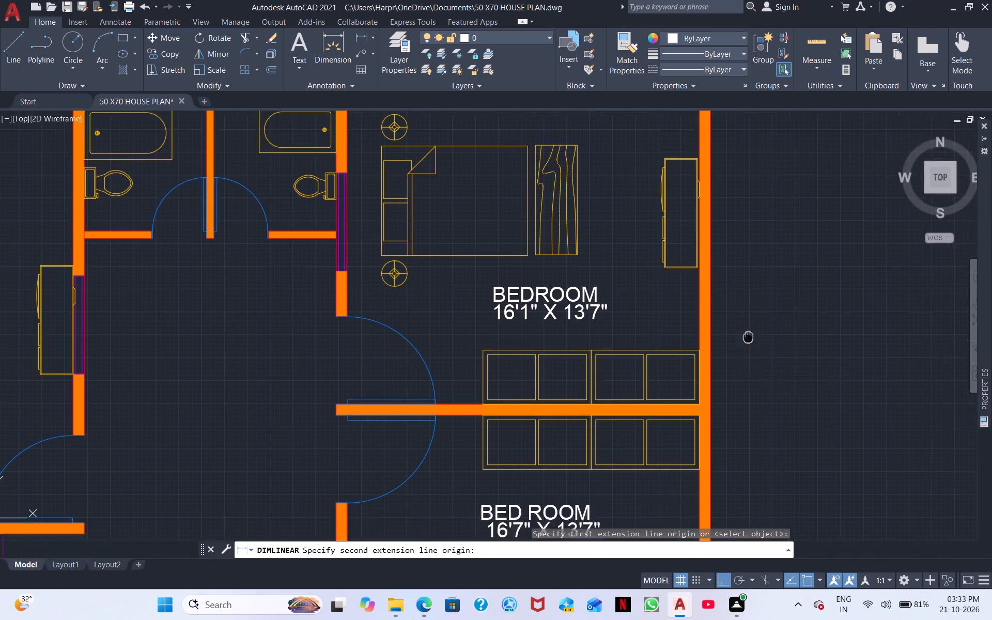
middle_click_drag(747, 331, 802, 155)
middle_click_drag(765, 486, 835, 234)
middle_click_drag(869, 440, 822, 233)
middle_click_drag(822, 342, 807, 195)
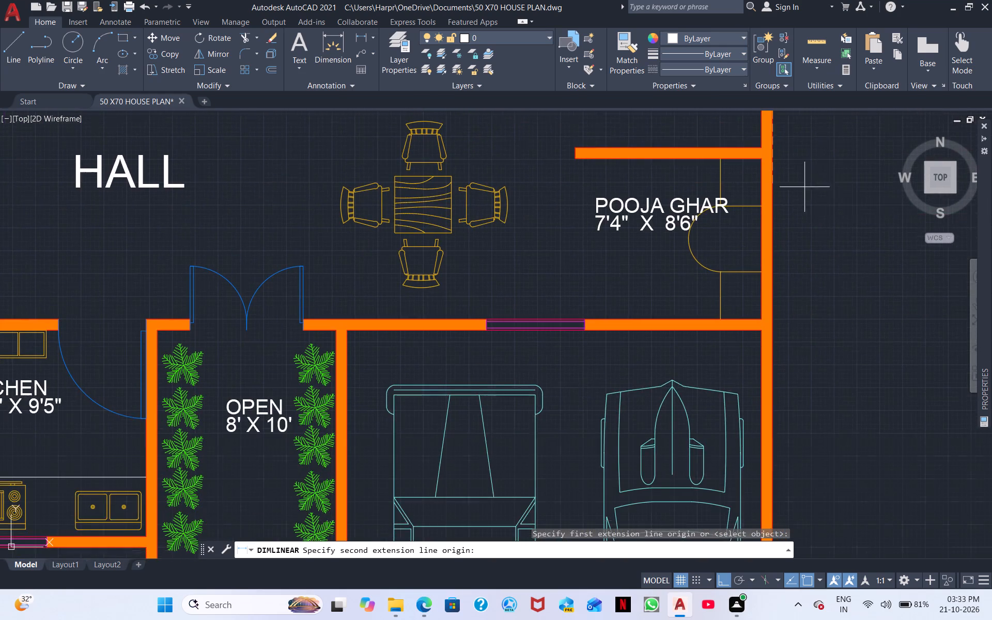
middle_click_drag(792, 263, 814, 137)
middle_click_drag(871, 329, 884, 137)
middle_click_drag(857, 316, 874, 134)
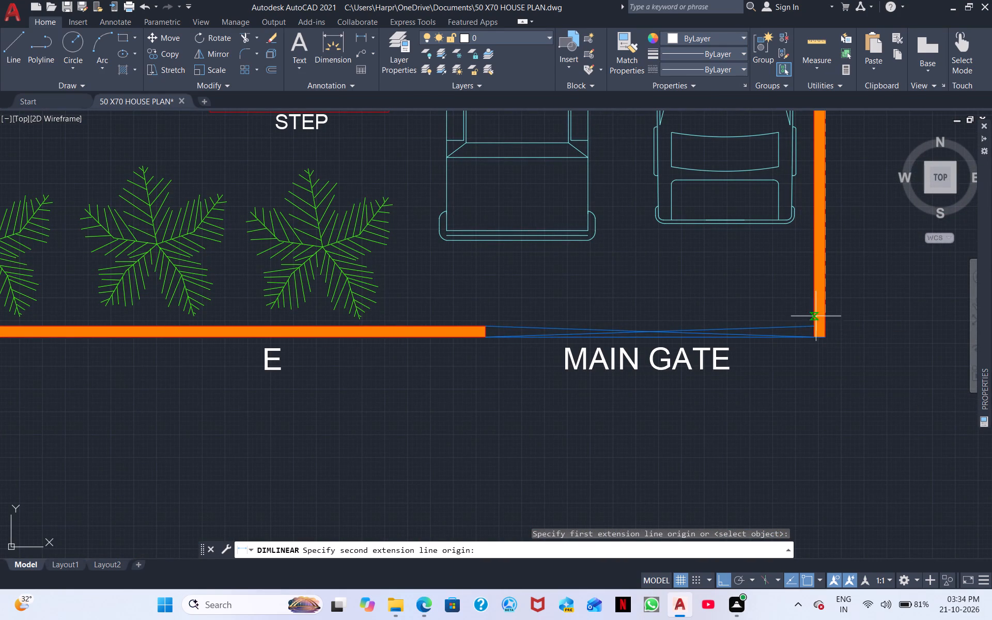
left_click(825, 337)
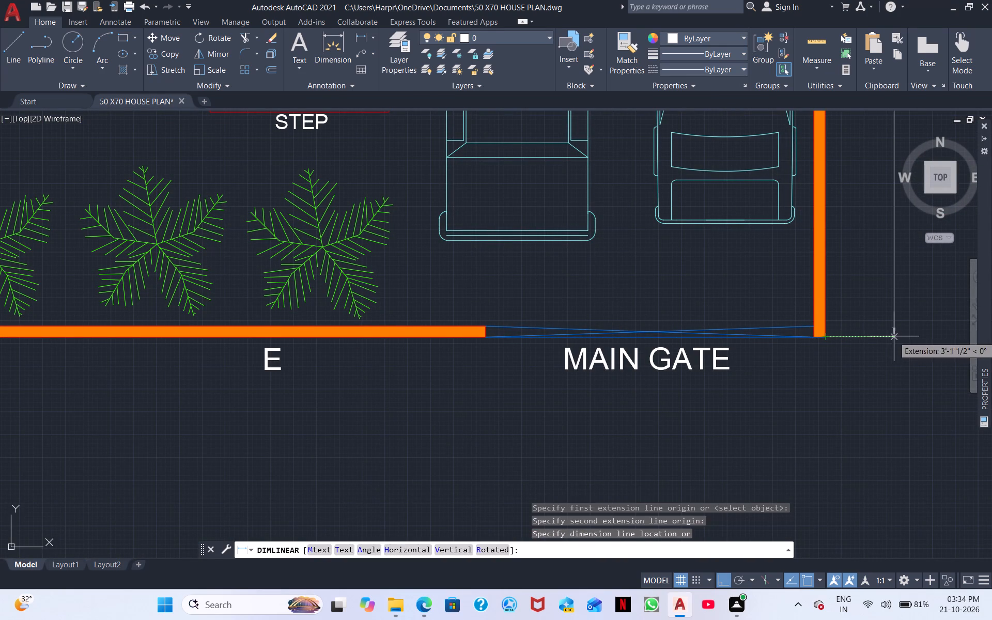
left_click(894, 336)
Check the text of the new vertical dimension and its placement beside the plan.
scroll(894, 336, "down", 3)
middle_click_drag(904, 317, 750, 514)
scroll(714, 467, "up", 2)
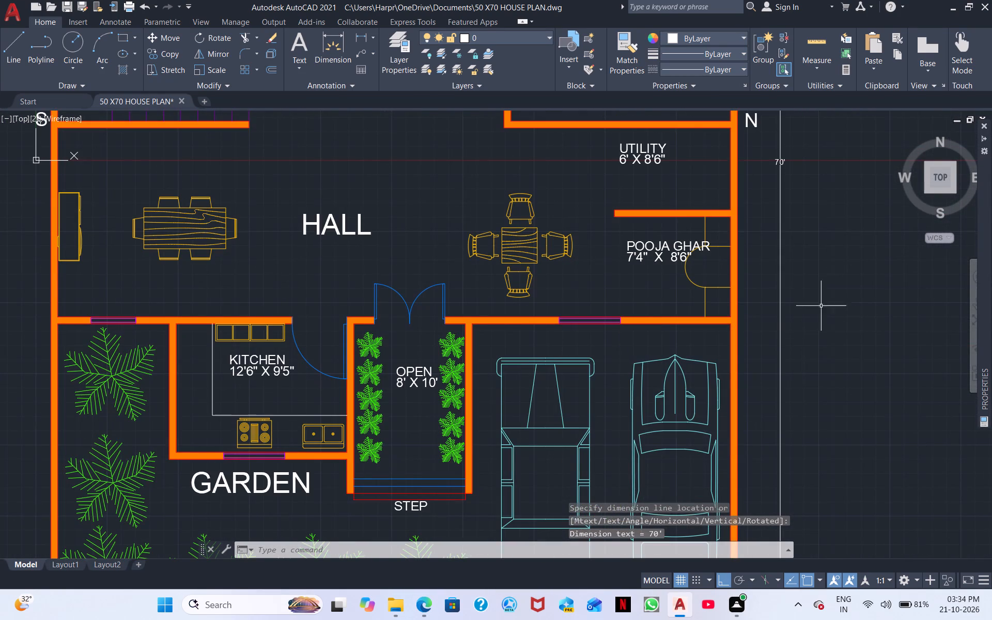
middle_click(827, 295)
scroll(827, 297, "down", 1)
scroll(867, 417, "down", 1)
middle_click_drag(886, 450, 926, 384)
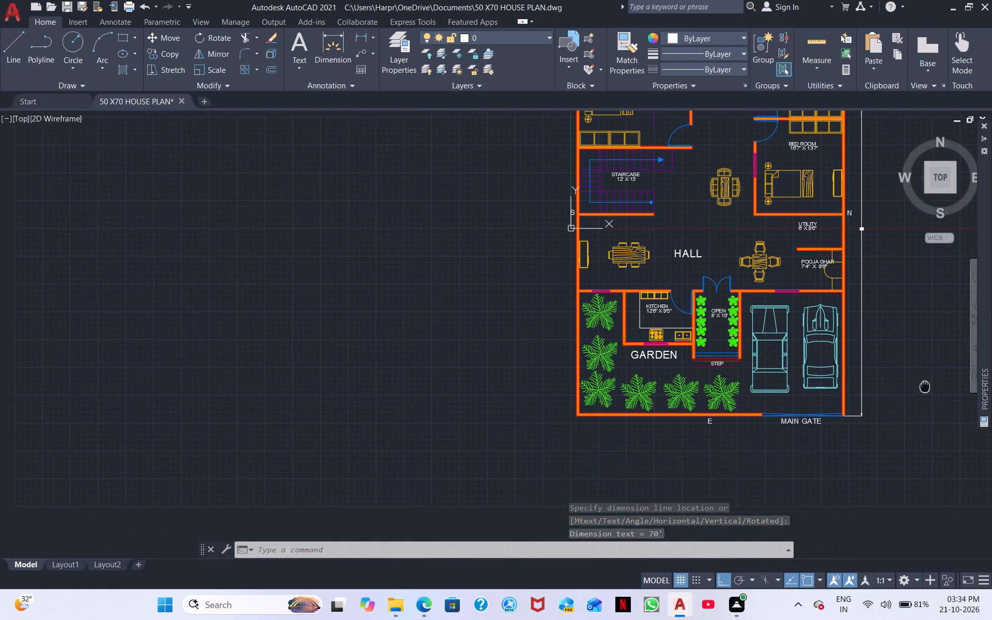
Add a horizontal linear dimension across the main gate opening to the outer wall corner, placed below the MAIN GATE label.
middle_click_drag(926, 384, 933, 374)
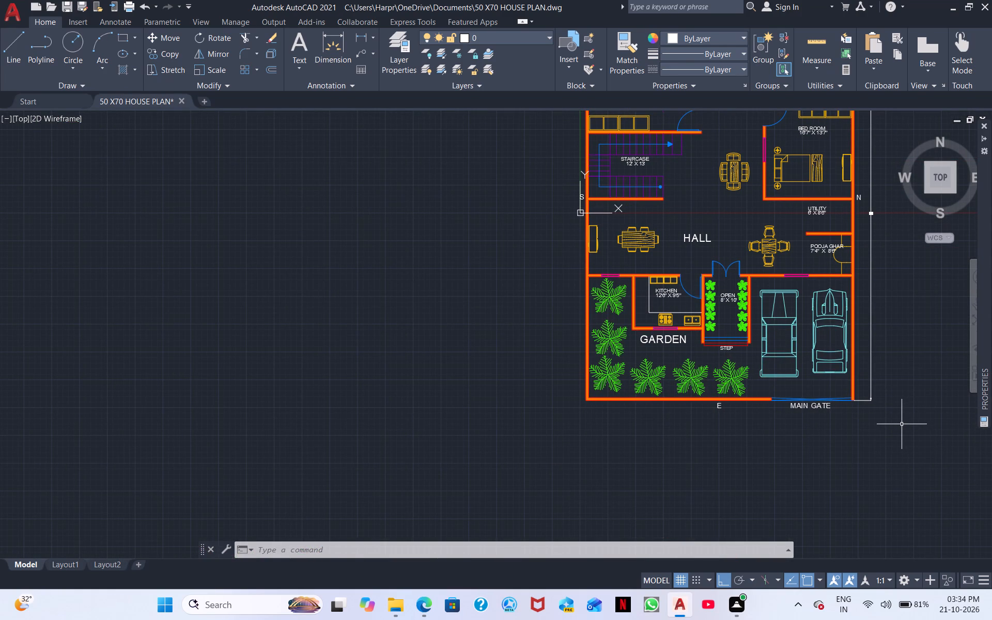
middle_click_drag(913, 425, 931, 372)
scroll(901, 420, "up", 3)
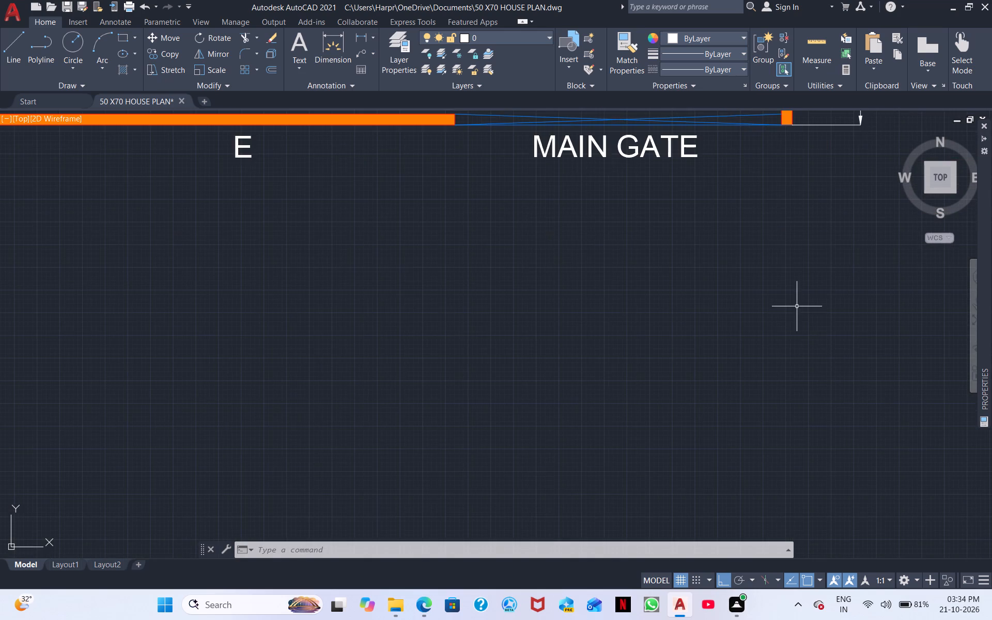
middle_click_drag(803, 353, 905, 565)
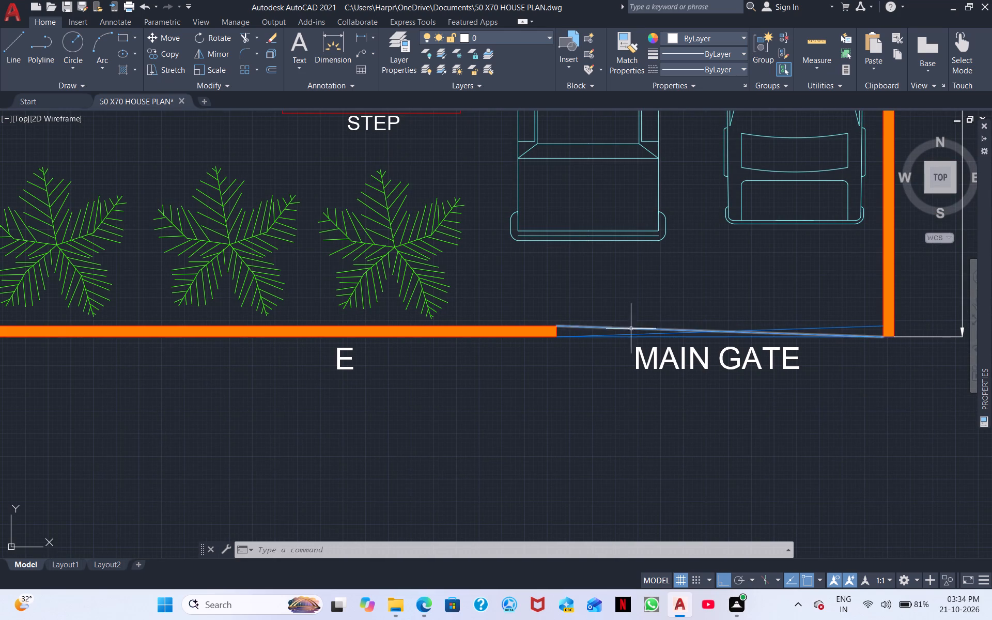
left_click(362, 40)
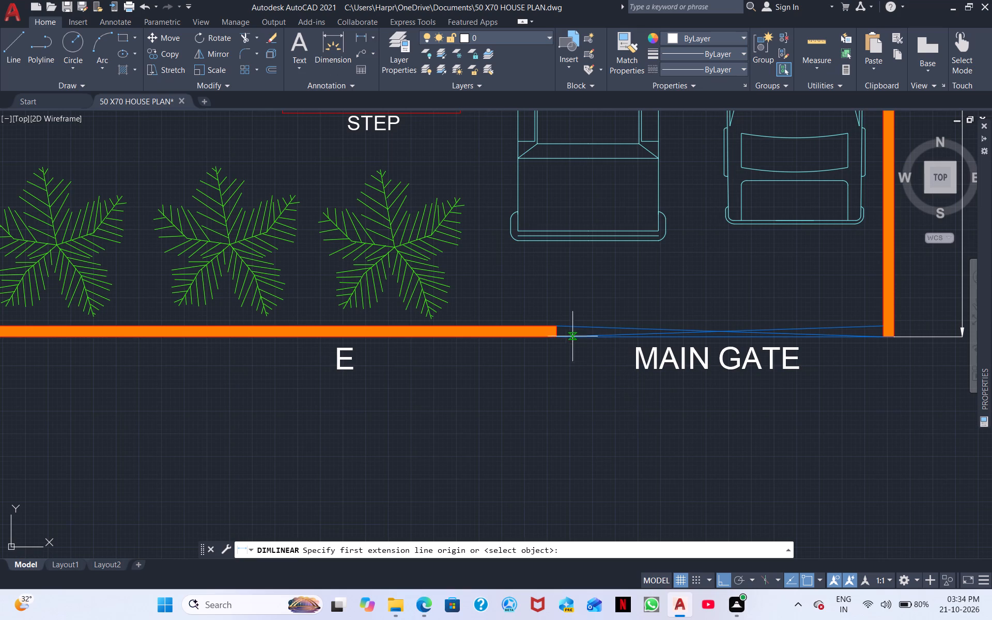
left_click(559, 337)
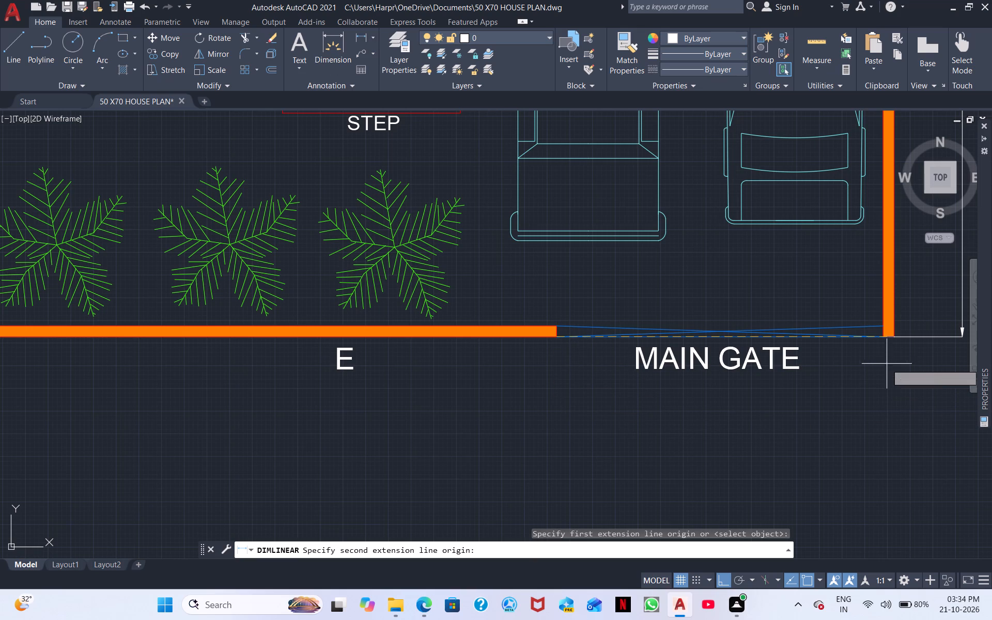
left_click(895, 338)
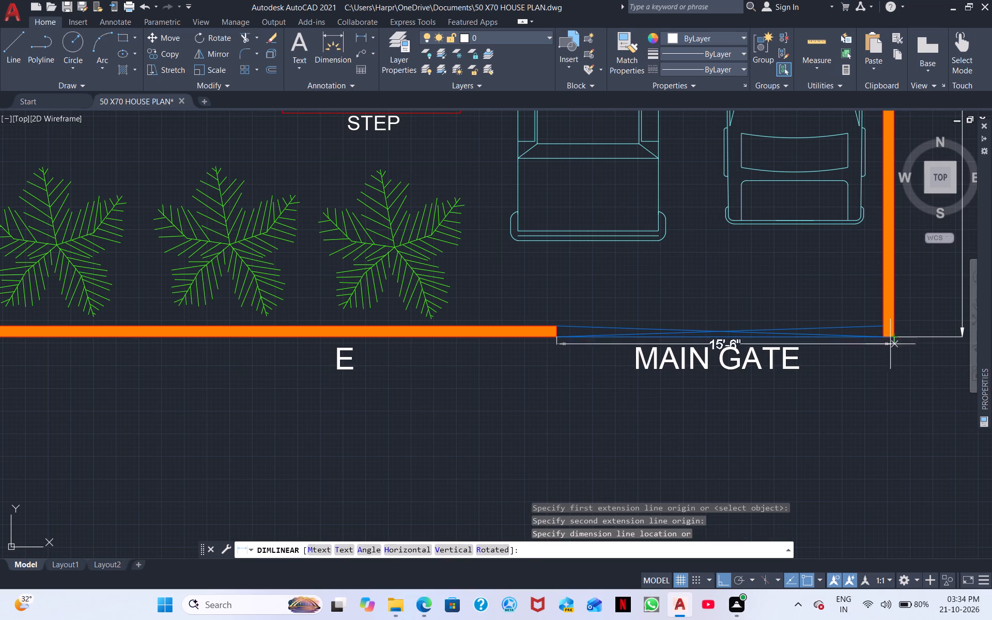
left_click(878, 387)
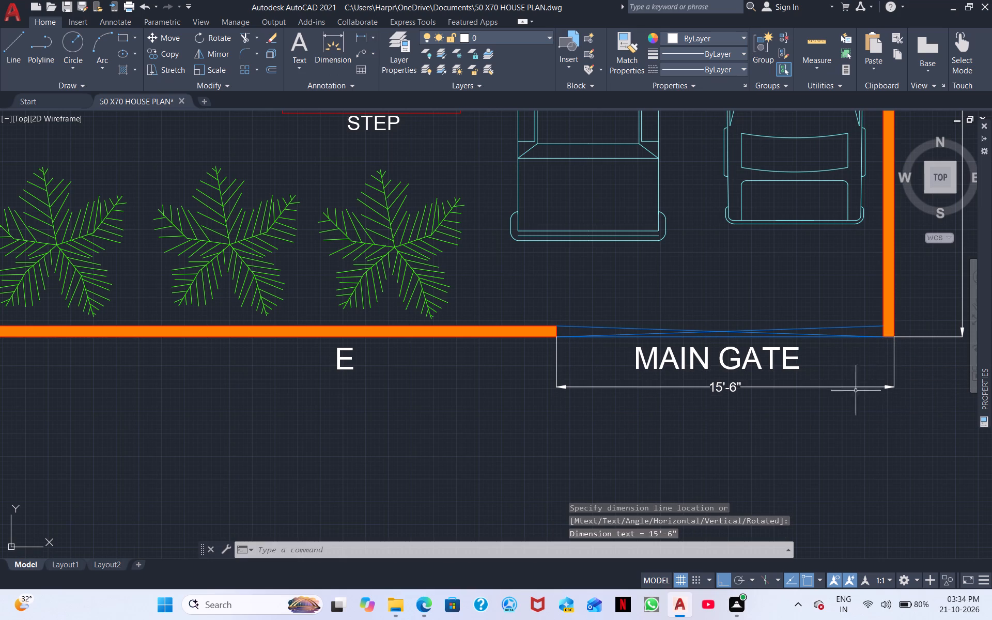
Replace the text of the main gate dimension with 15'.
double_click(738, 383)
left_click(737, 383)
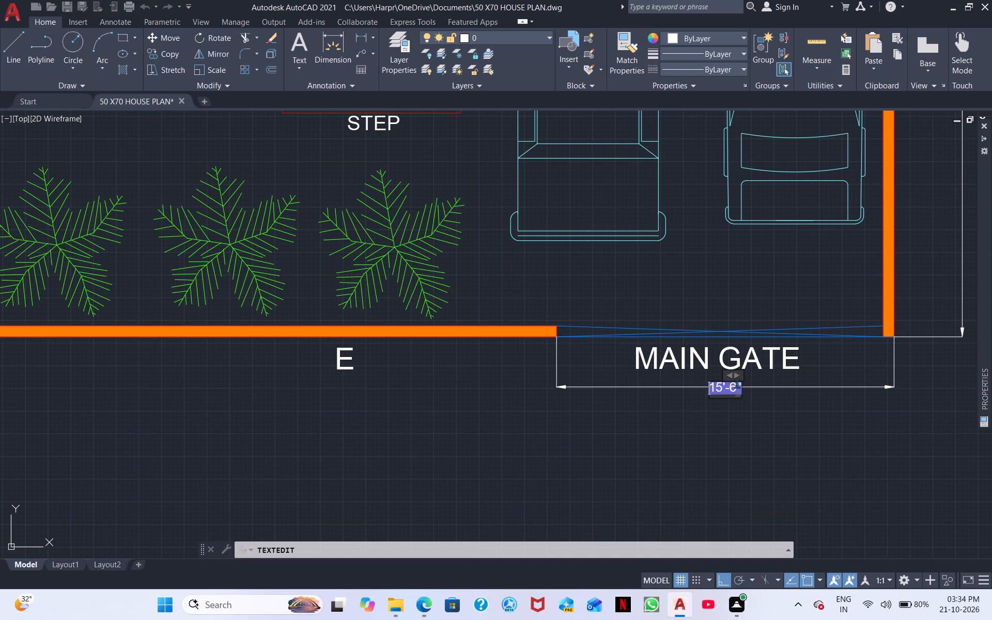
key("BackSpace")
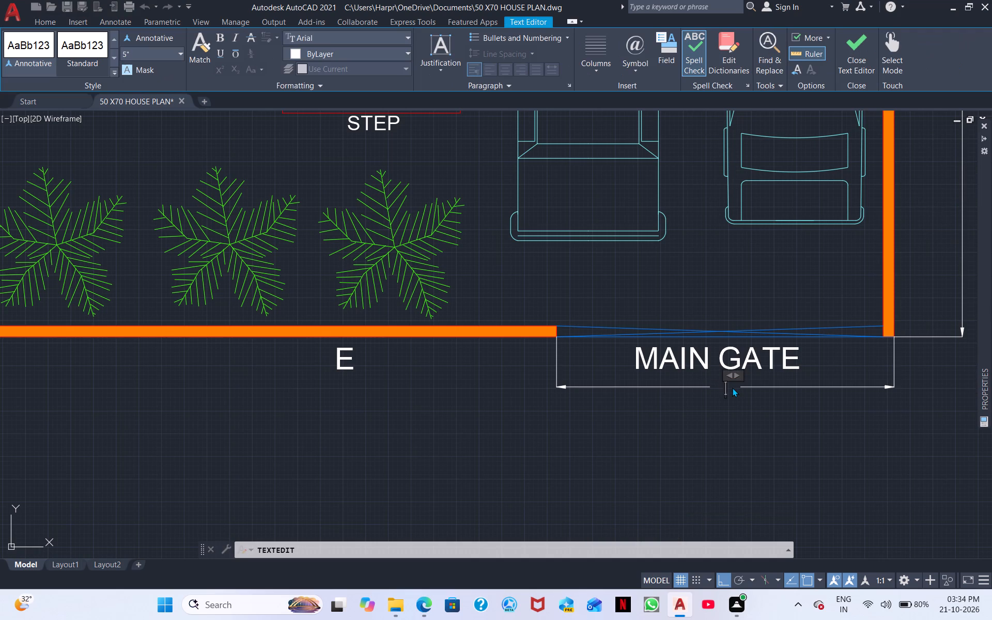
type("15")
key("Return")
key("BackSpace")
key("apostrophe")
left_click(691, 429)
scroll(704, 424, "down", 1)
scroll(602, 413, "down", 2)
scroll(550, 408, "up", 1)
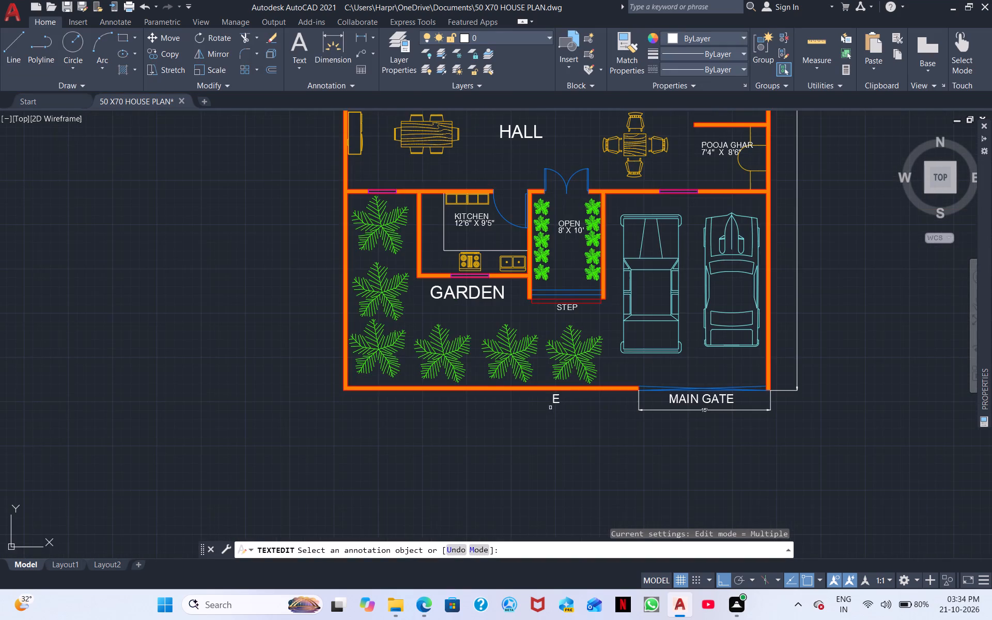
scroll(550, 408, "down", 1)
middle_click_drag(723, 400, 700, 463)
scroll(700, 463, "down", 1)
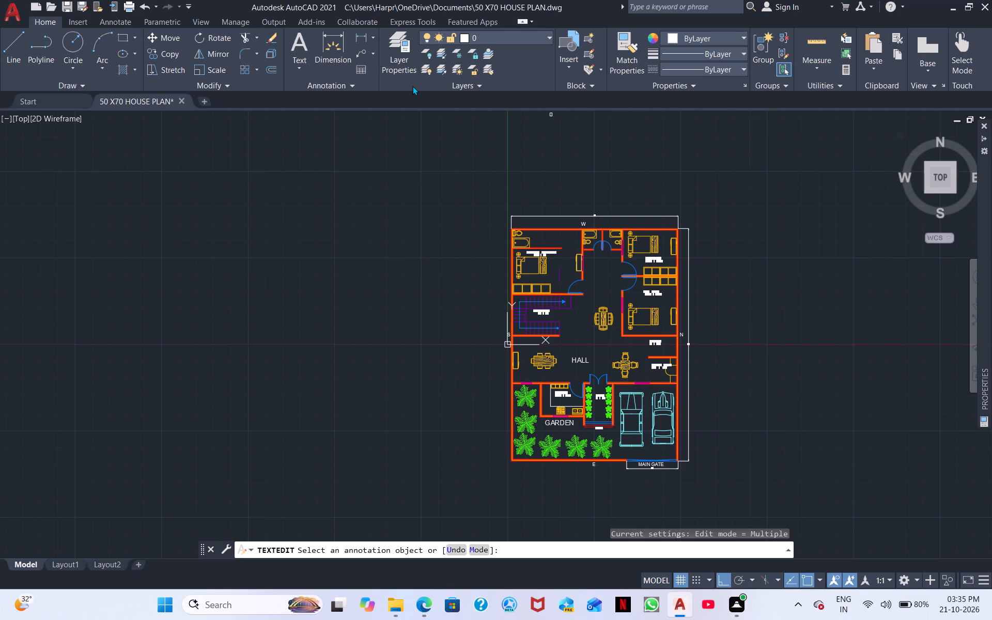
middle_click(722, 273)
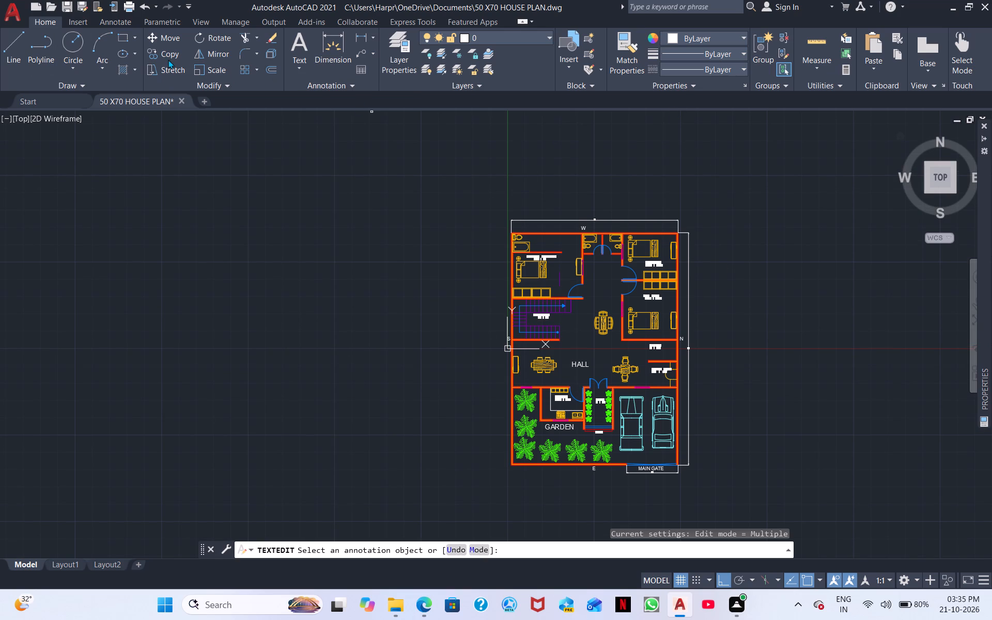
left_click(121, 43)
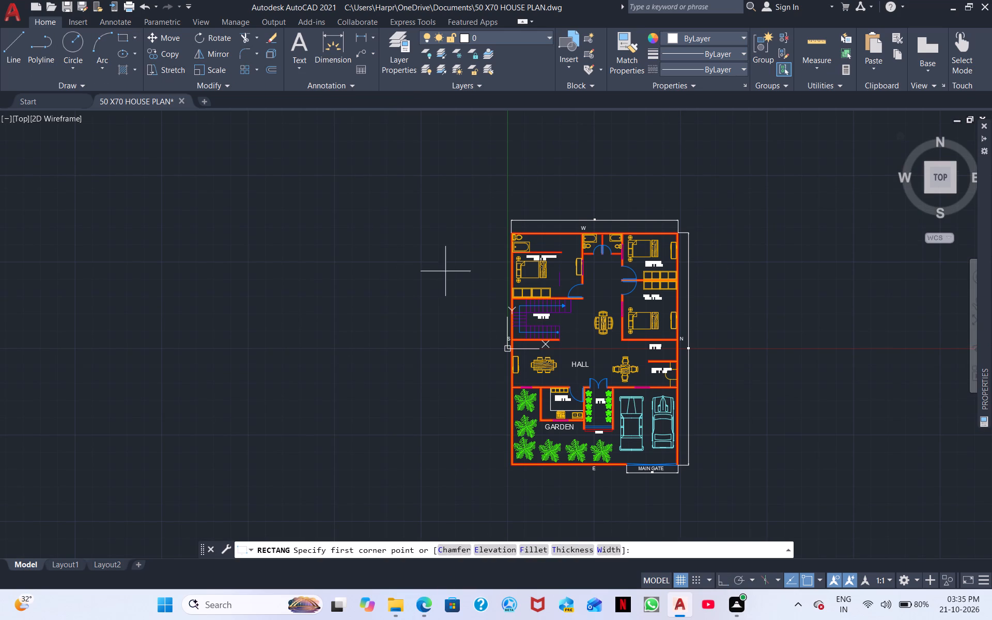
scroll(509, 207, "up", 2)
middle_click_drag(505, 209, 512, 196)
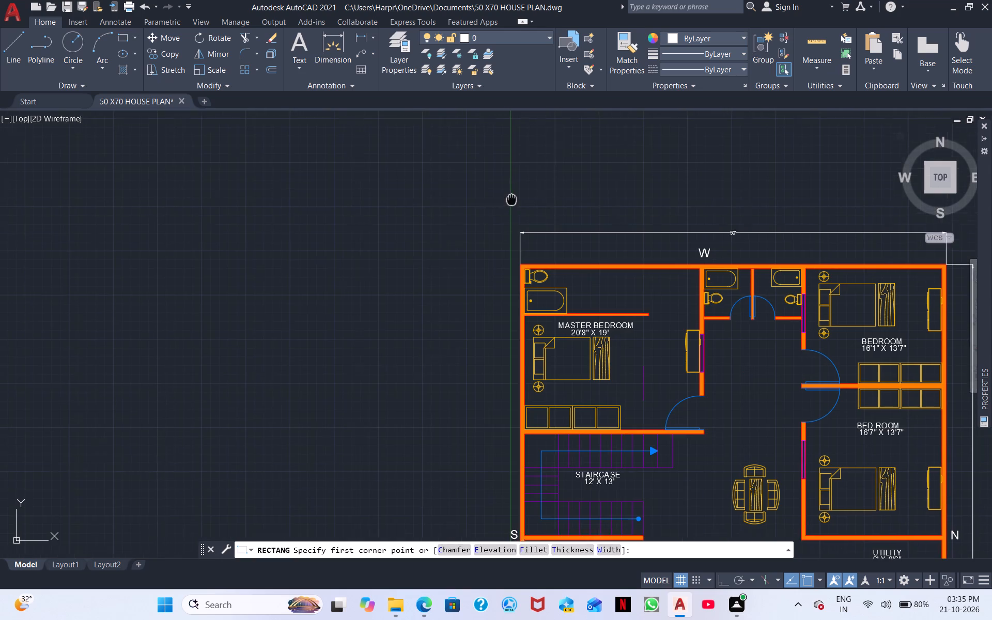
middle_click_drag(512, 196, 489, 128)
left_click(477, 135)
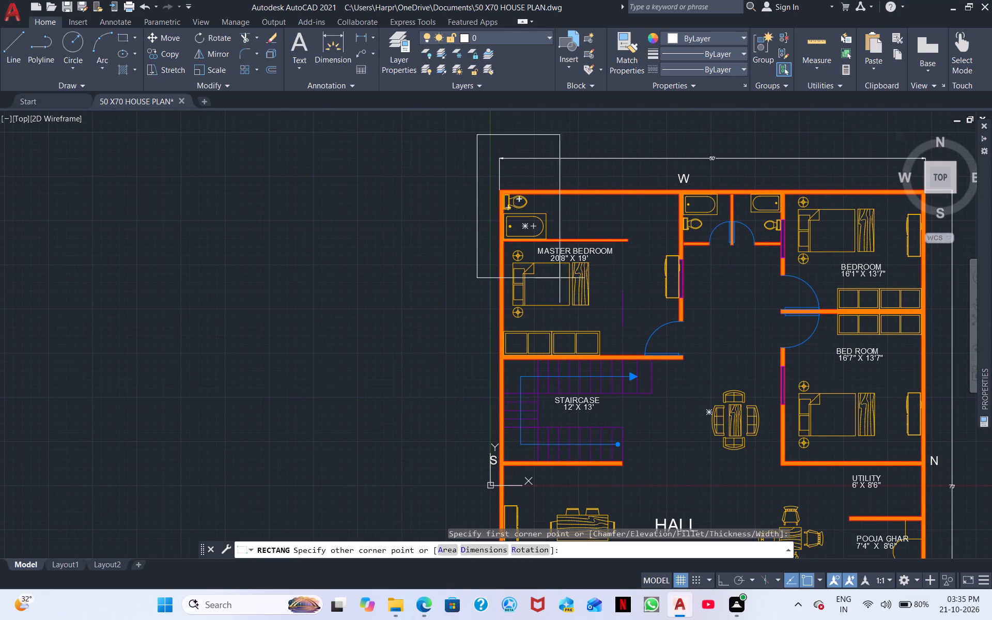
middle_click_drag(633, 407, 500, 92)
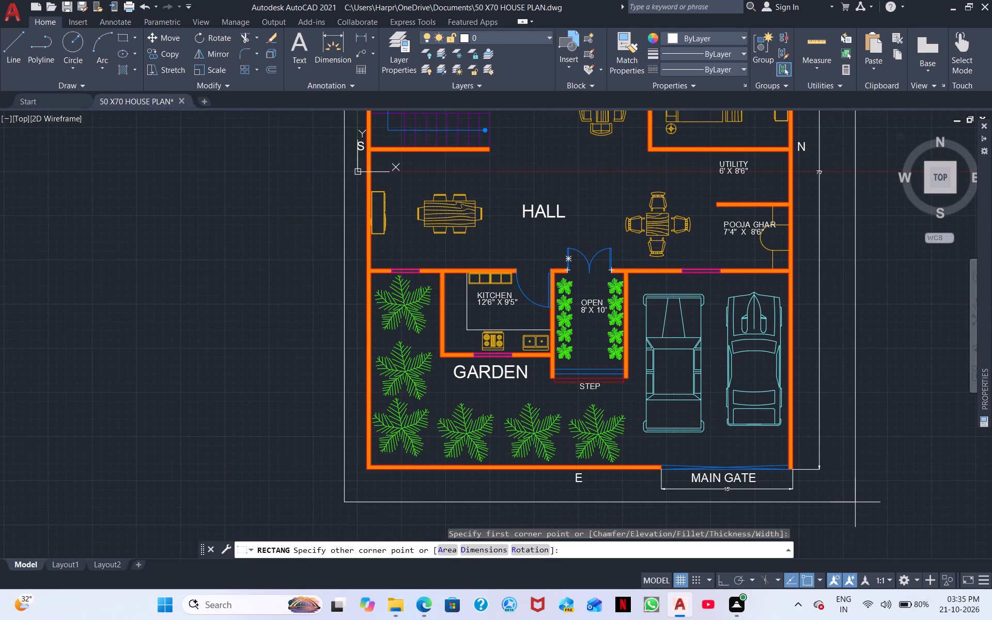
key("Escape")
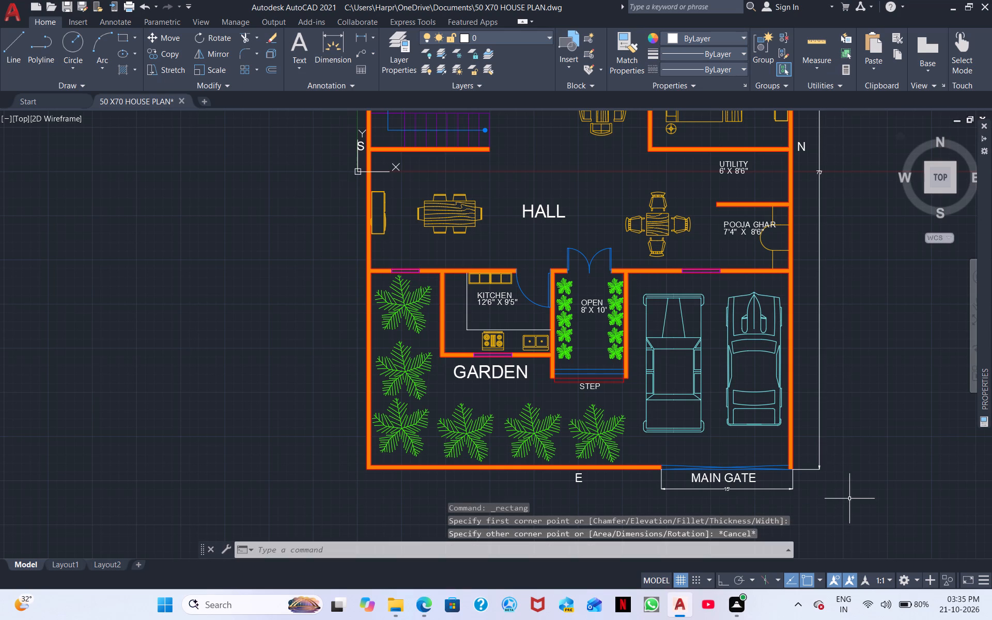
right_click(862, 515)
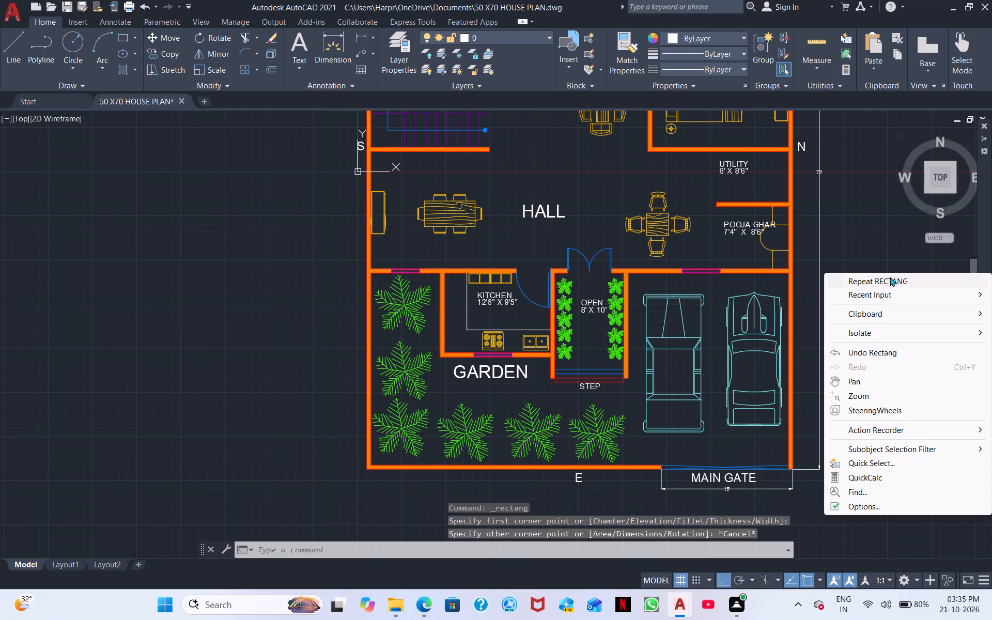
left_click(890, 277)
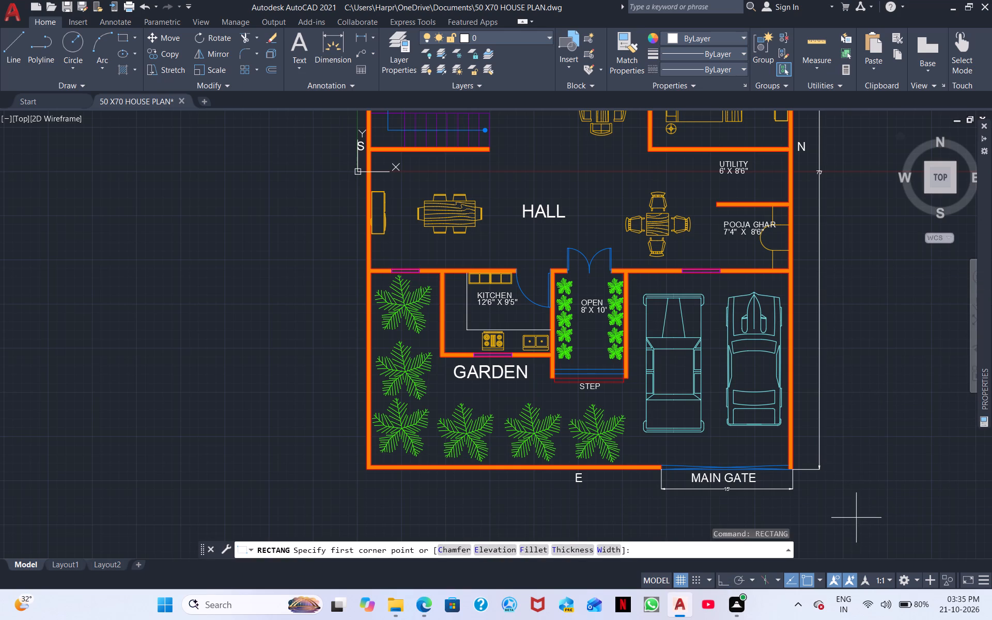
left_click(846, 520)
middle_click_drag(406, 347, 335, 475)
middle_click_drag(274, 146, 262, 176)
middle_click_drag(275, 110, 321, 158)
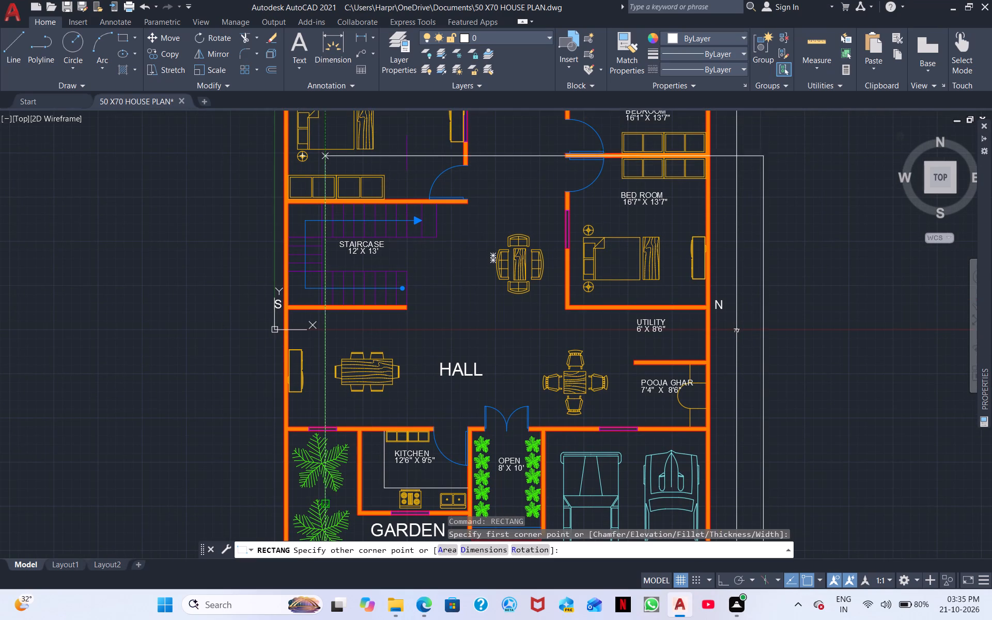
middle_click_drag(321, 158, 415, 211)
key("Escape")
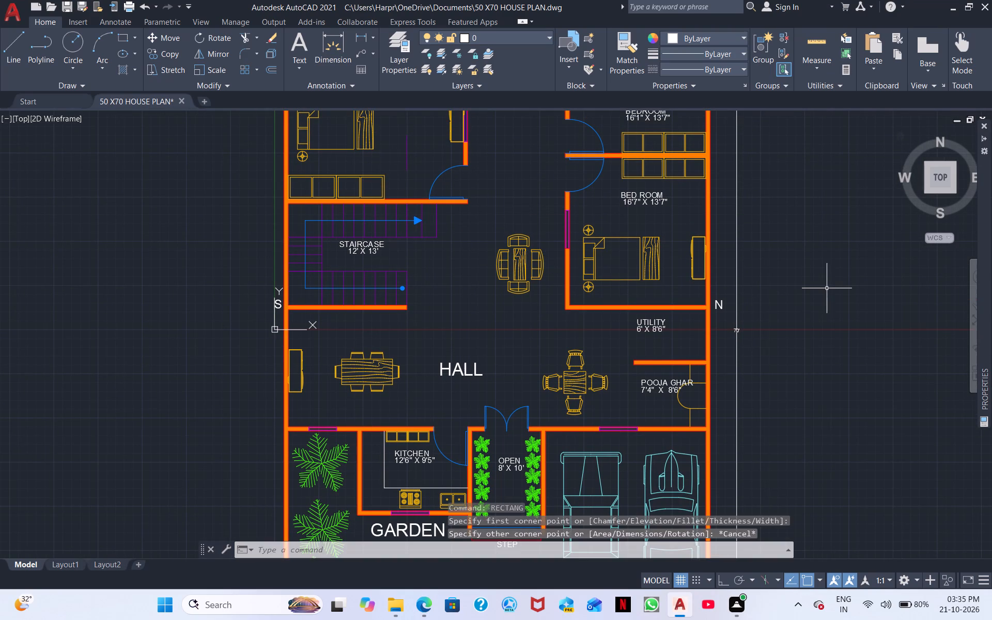
Draw a rectangular border around the whole floor plan, enclosing all its outer dimensions and direction labels.
middle_click_drag(827, 288, 841, 141)
scroll(841, 141, "down", 2)
middle_click_drag(847, 306, 862, 391)
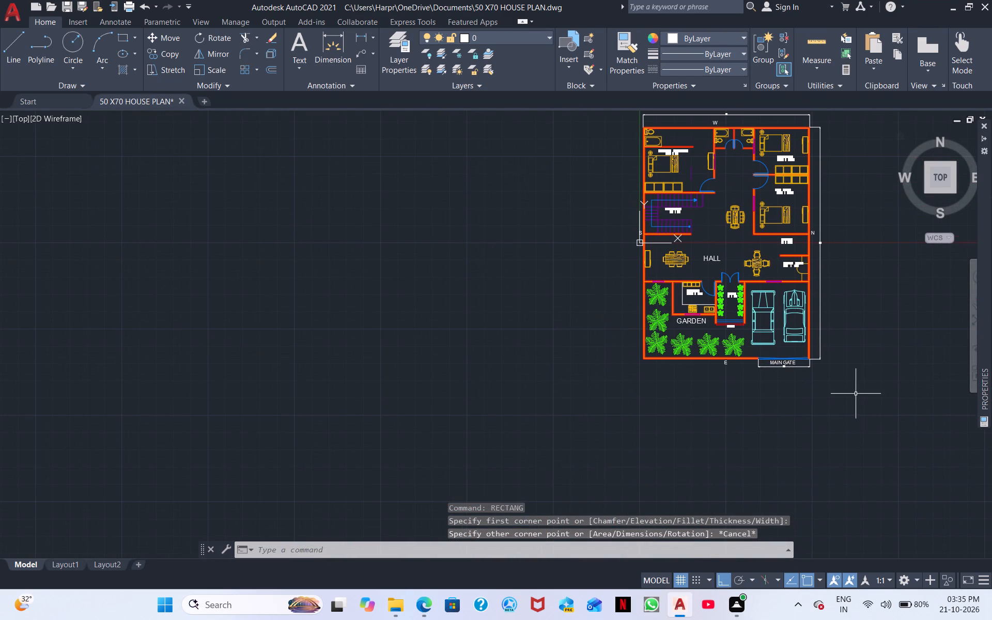
right_click(855, 393)
left_click(888, 160)
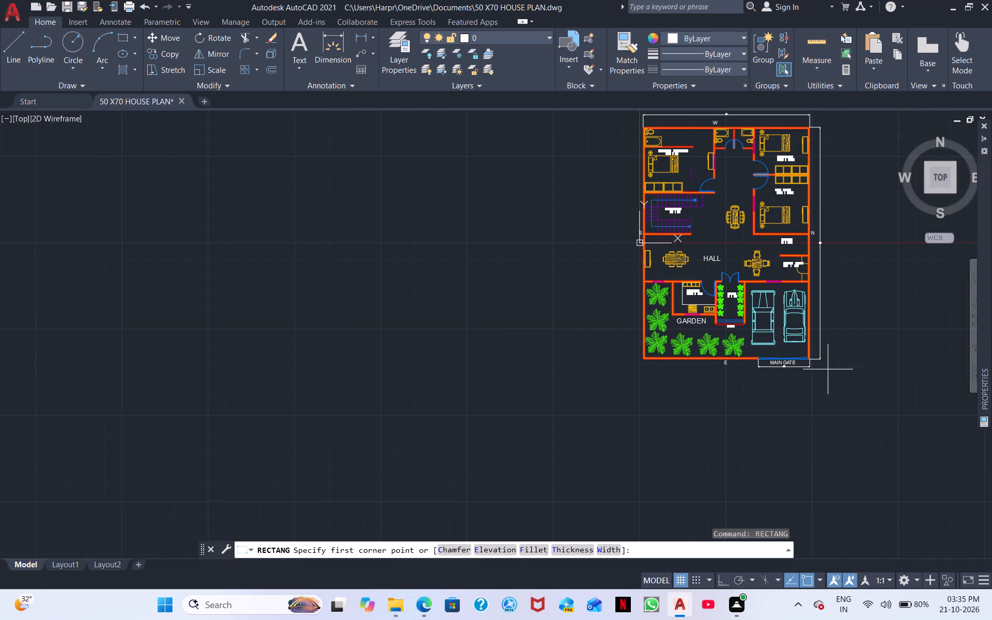
left_click(843, 375)
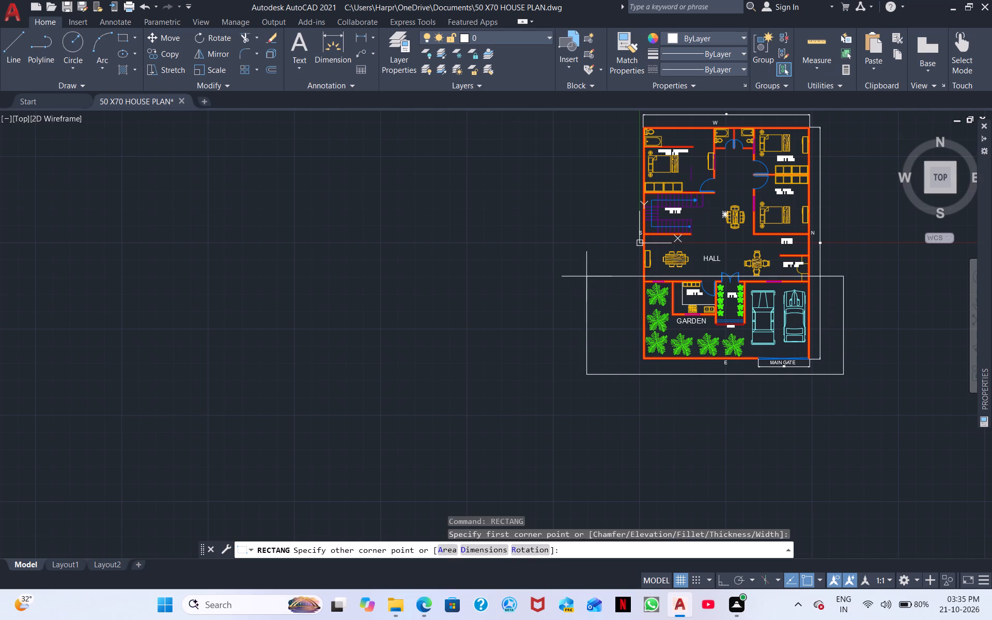
middle_click_drag(629, 117, 631, 187)
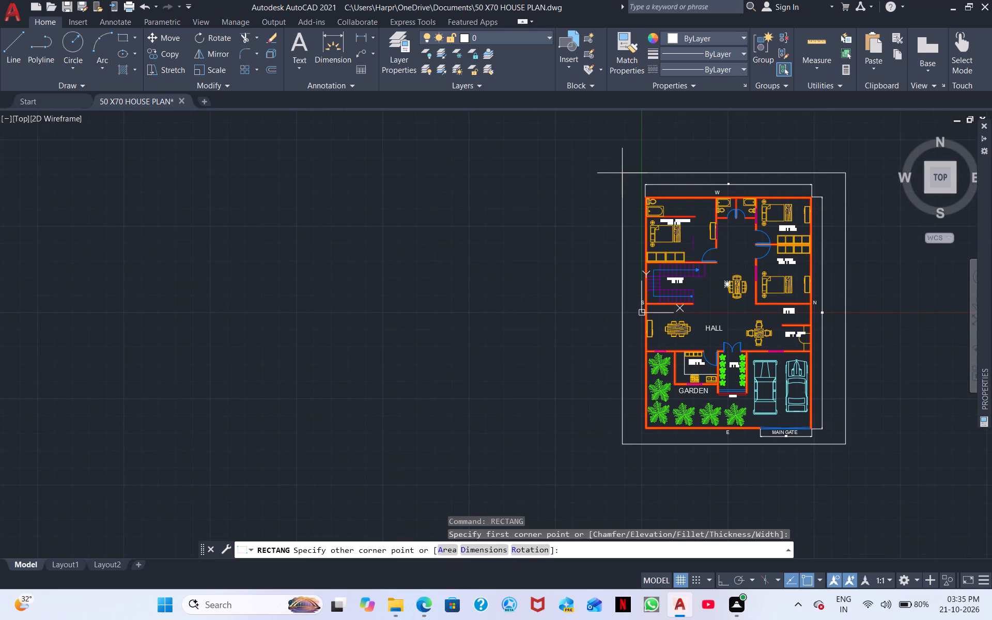
left_click(627, 173)
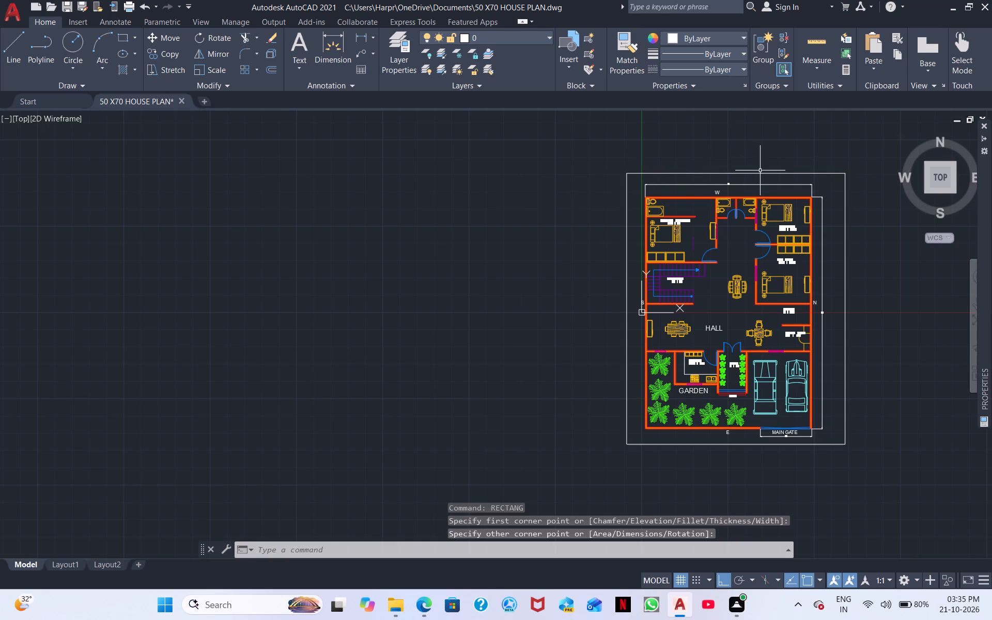
Offset the border rectangle 6" outward to form a double frame around the plan.
type("O")
key("space")
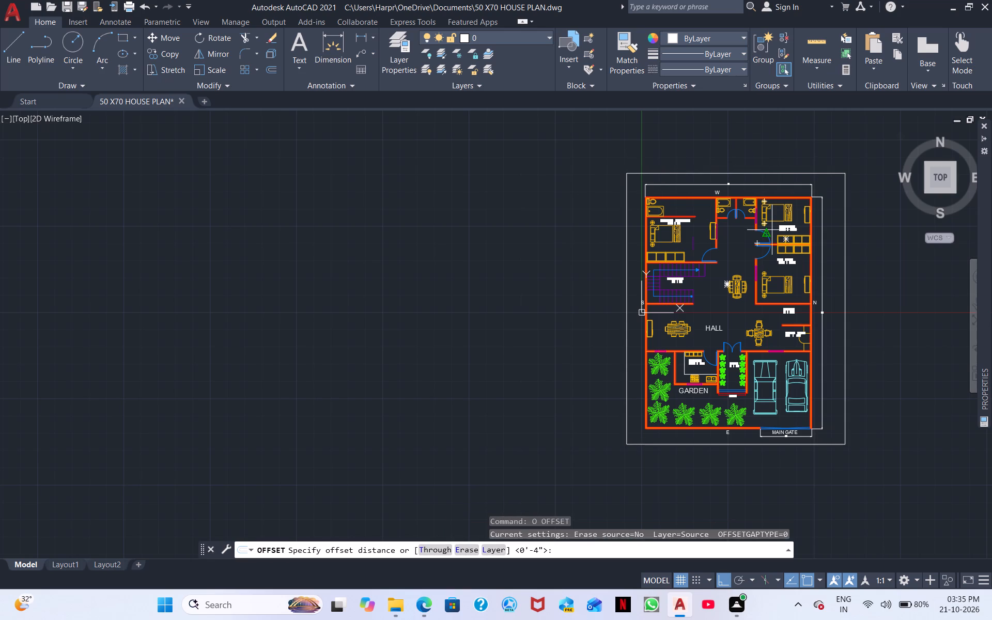
type("6\"")
key("Return")
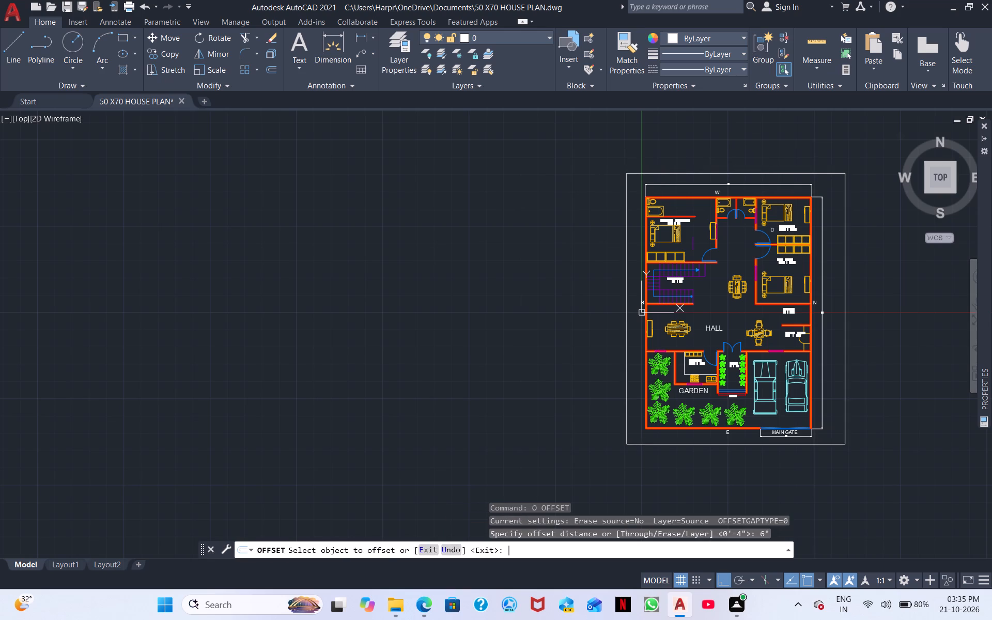
left_click(723, 172)
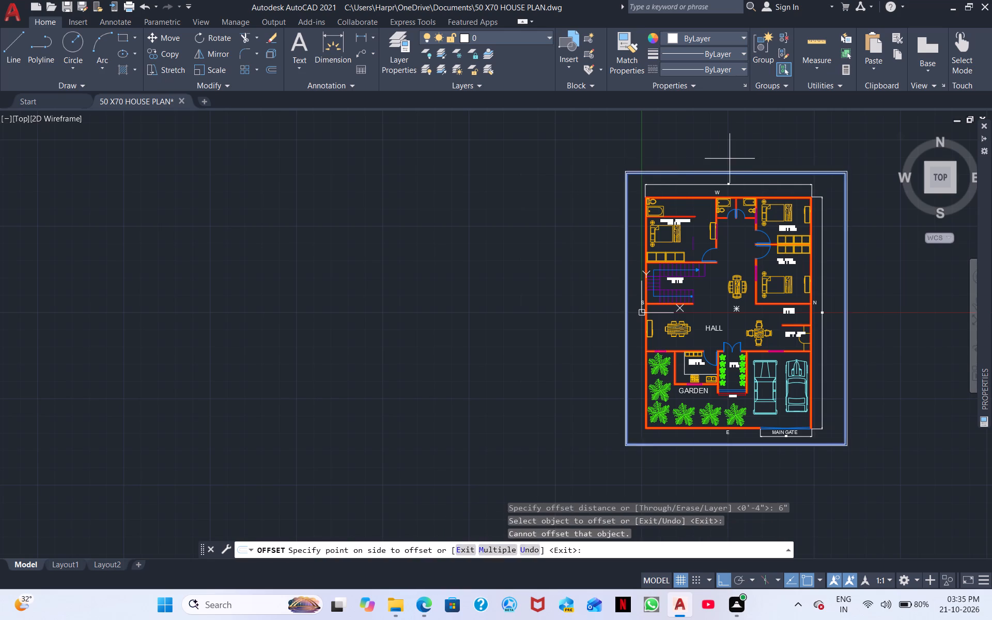
left_click(730, 158)
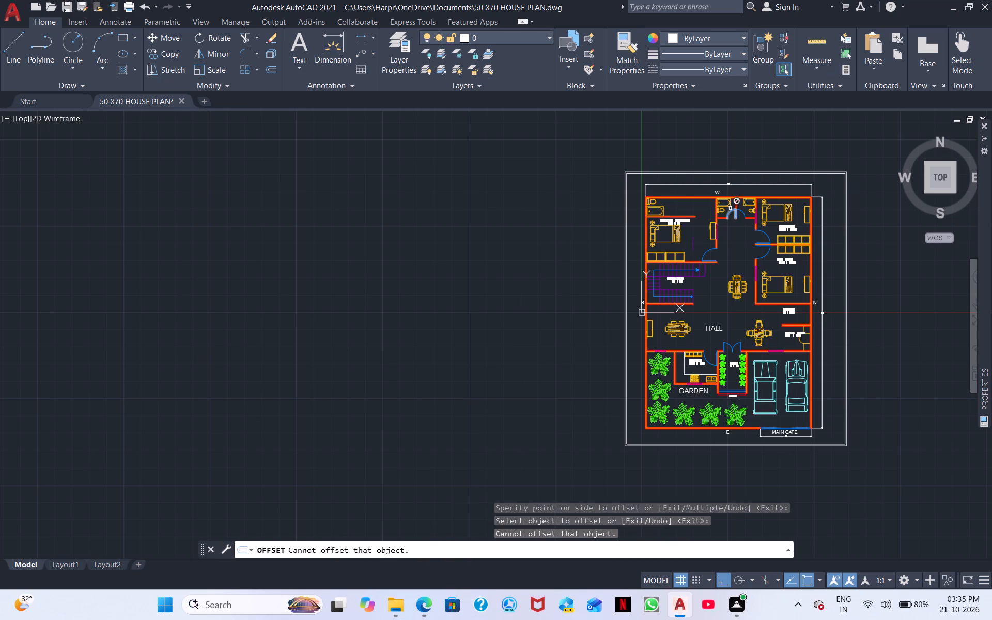
key("Escape")
Select the whole framed floor plan and save the drawing.
scroll(747, 236, "up", 2)
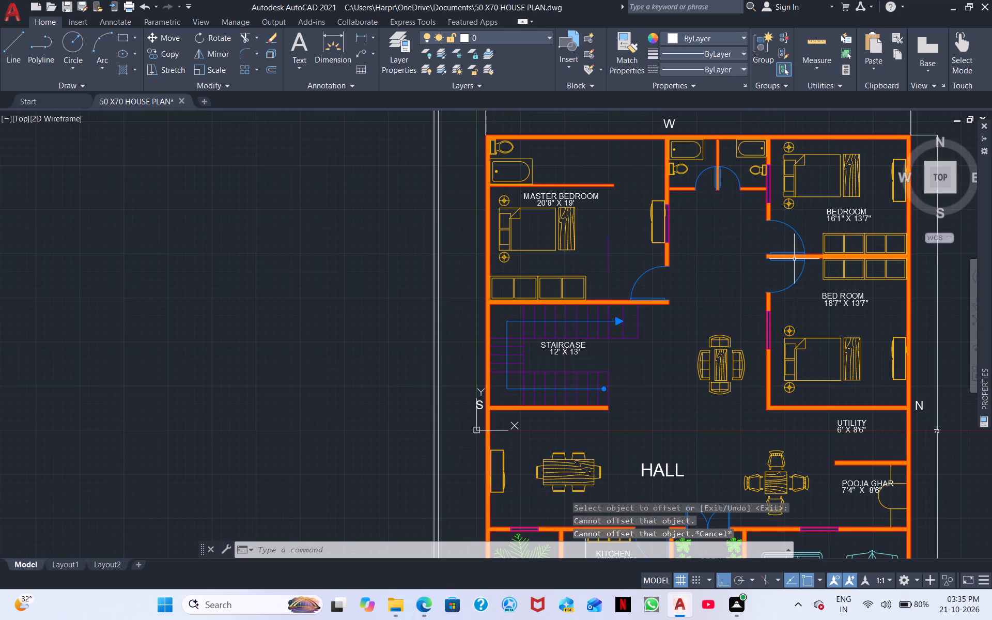
middle_click_drag(793, 259, 626, 199)
scroll(641, 213, "down", 1)
middle_click_drag(718, 266, 642, 204)
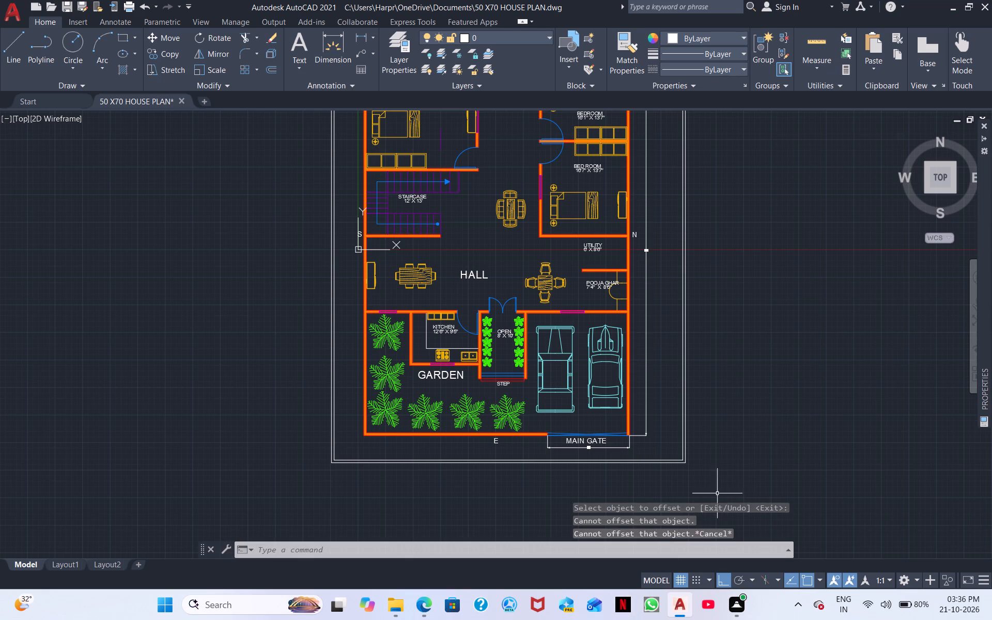
left_click(721, 475)
middle_click_drag(291, 297, 340, 477)
left_click(336, 186)
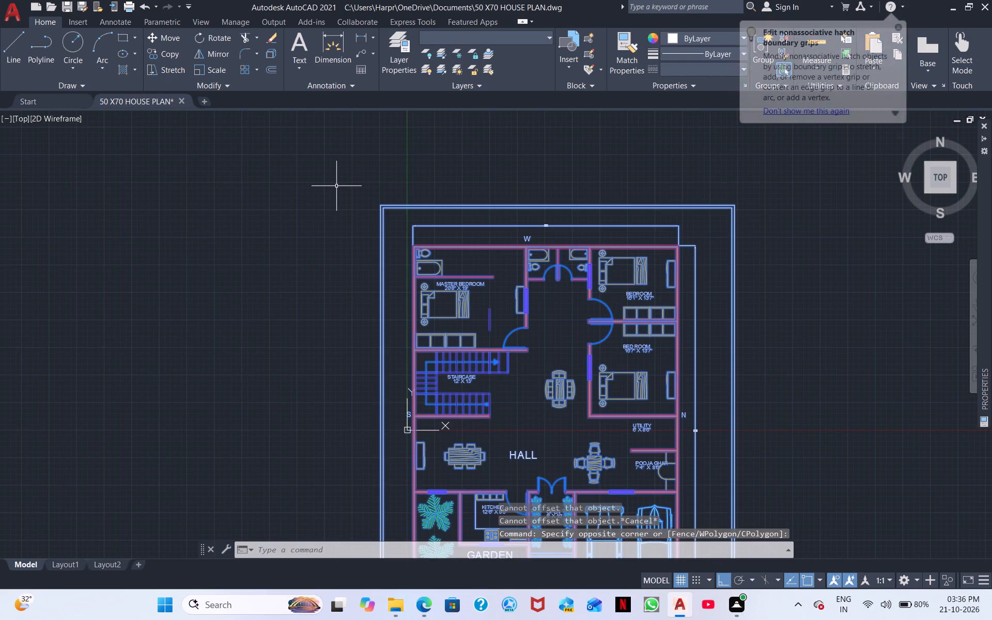
key("ctrl+s")
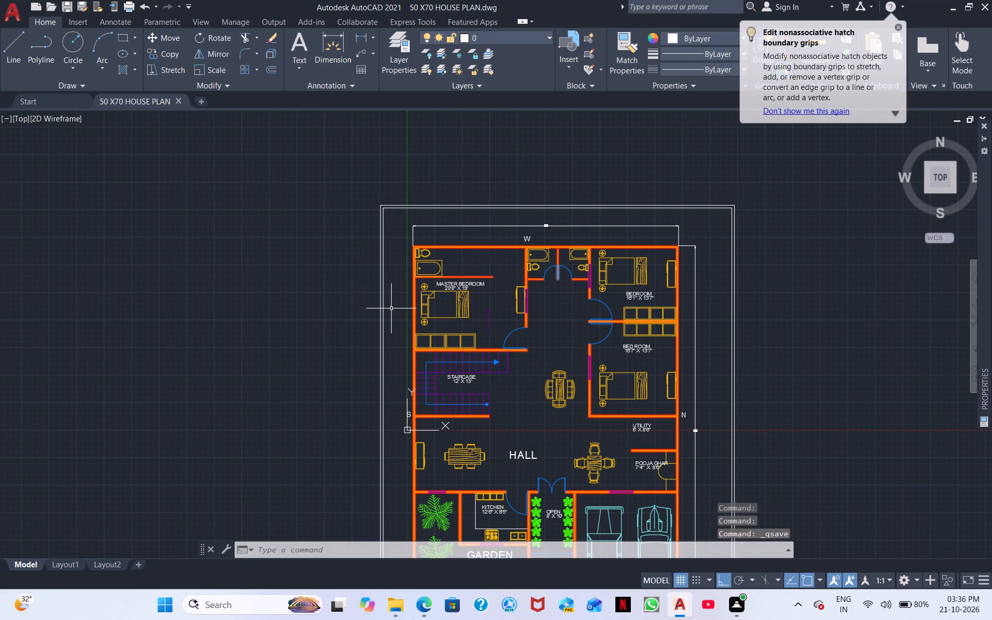
Start a plot of the model using the <Previous plot> page setup.
key("ctrl+p")
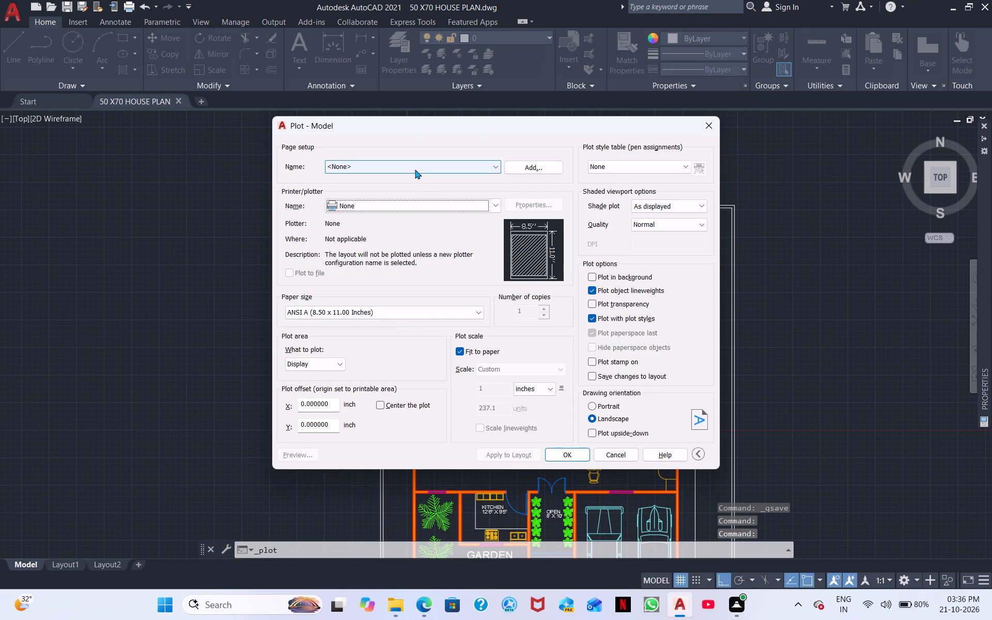
left_click(414, 169)
left_click(416, 188)
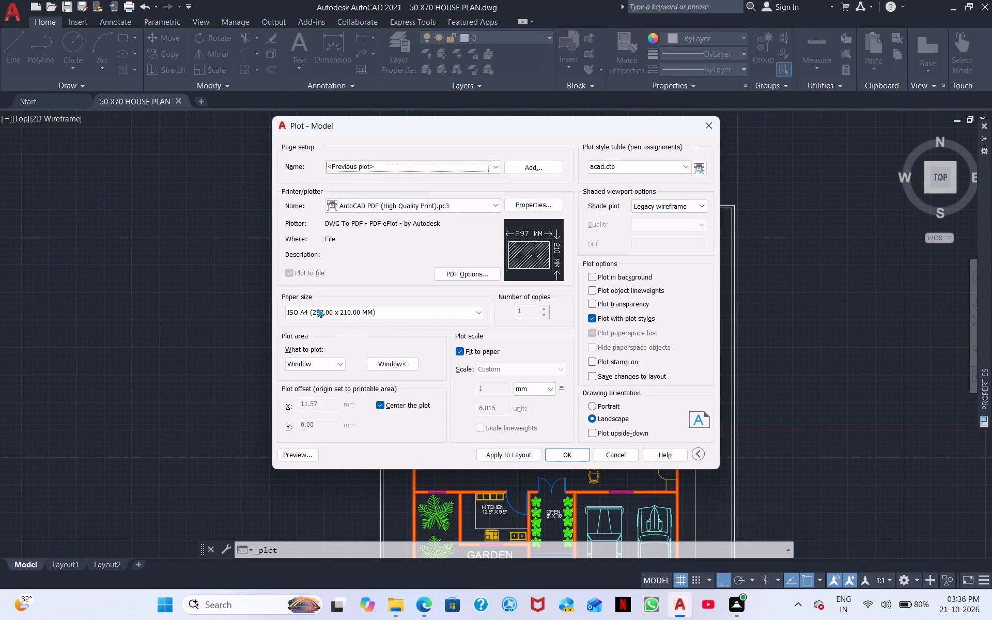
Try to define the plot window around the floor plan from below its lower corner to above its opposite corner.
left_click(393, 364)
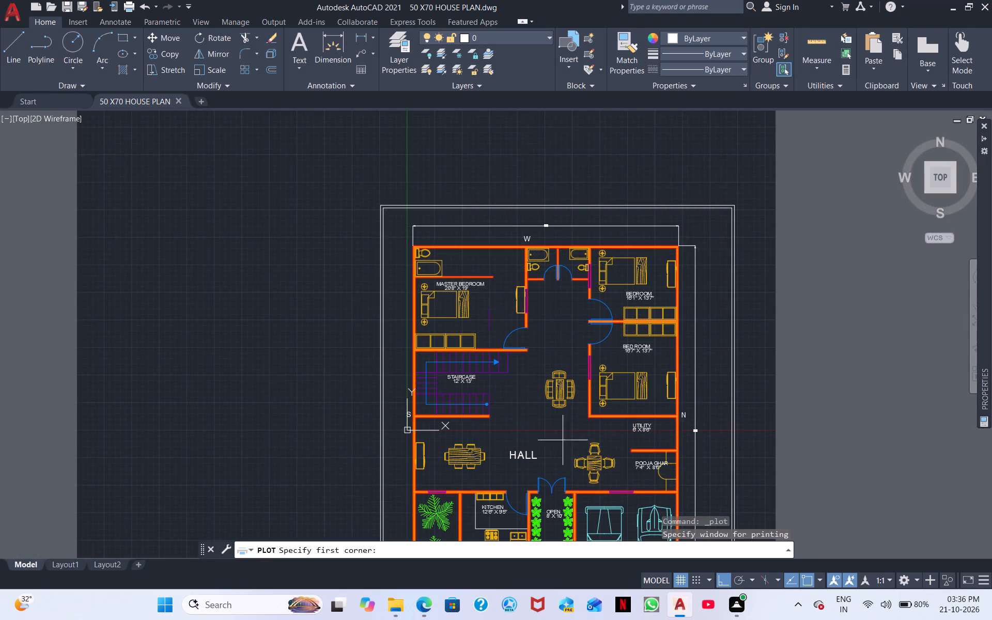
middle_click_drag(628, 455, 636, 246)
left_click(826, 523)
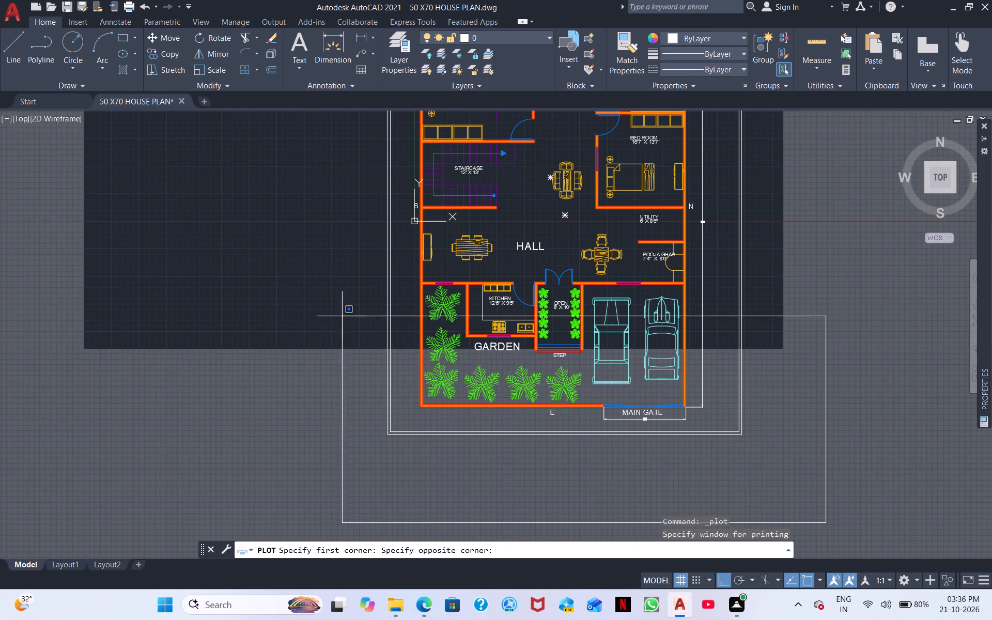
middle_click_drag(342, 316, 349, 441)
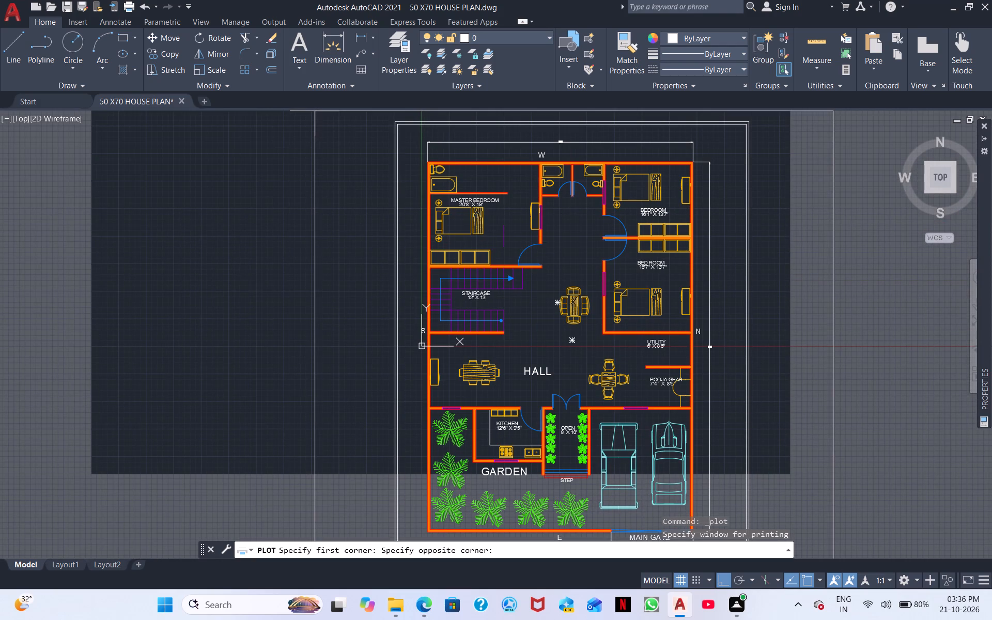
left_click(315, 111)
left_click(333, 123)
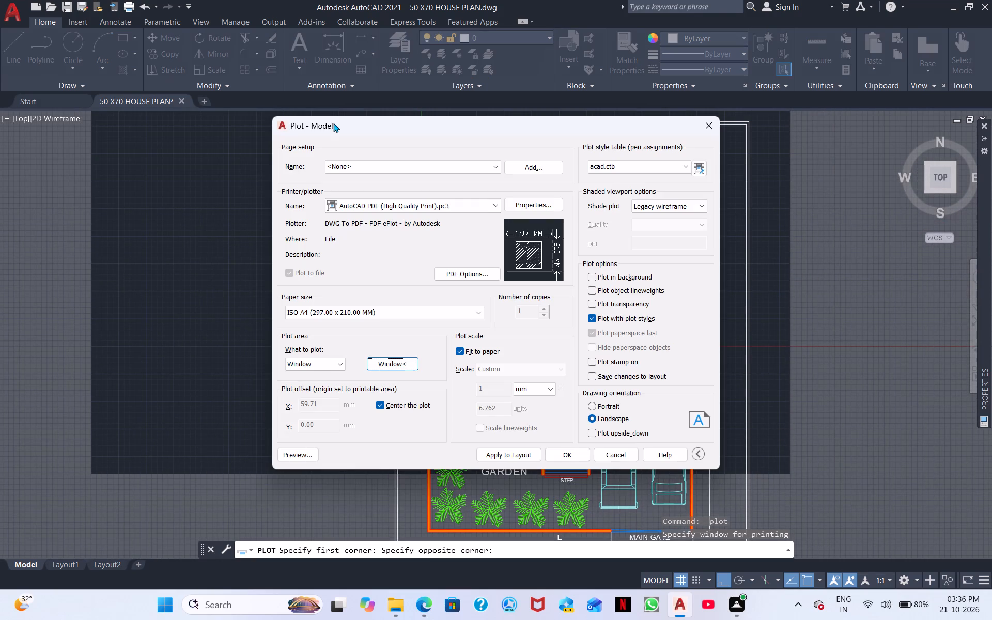
Redefine the plot window so that it encloses the complete double border frame with a margin around it.
left_click(399, 359)
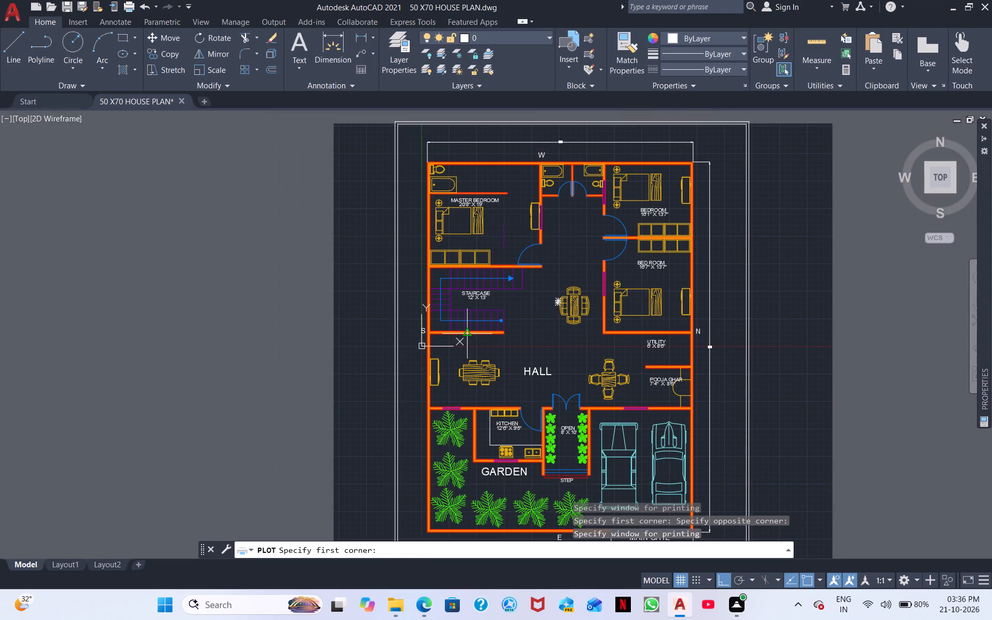
middle_click_drag(468, 331, 470, 327)
scroll(470, 327, "down", 1)
middle_click(470, 327)
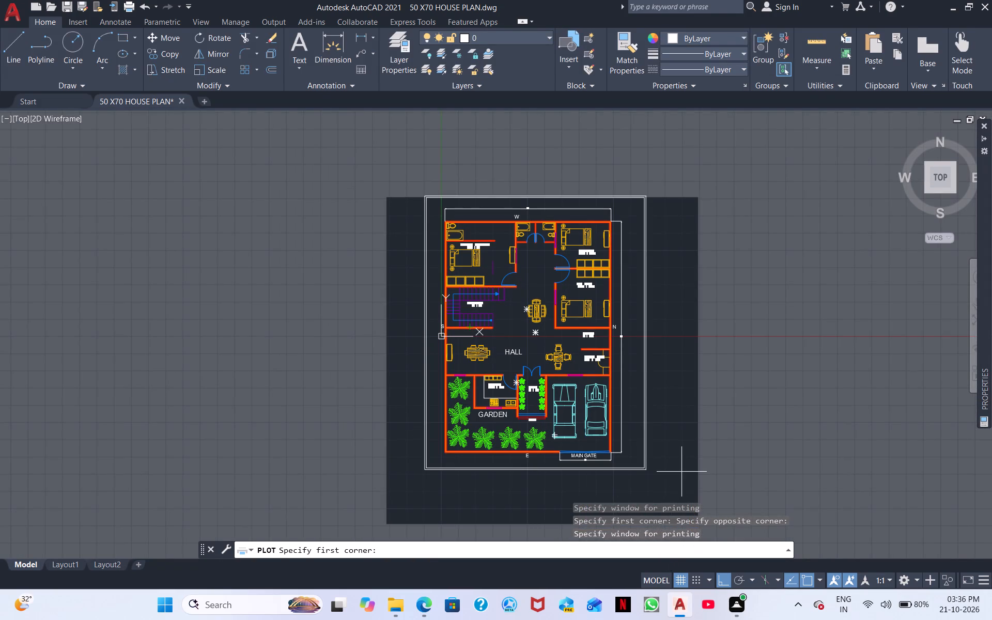
left_click(681, 472)
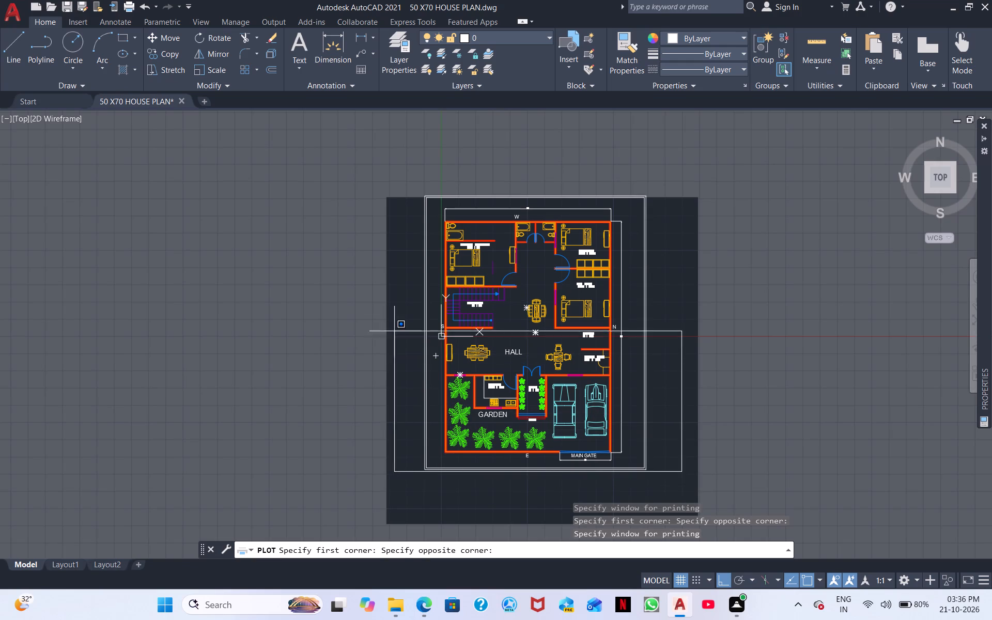
left_click(382, 176)
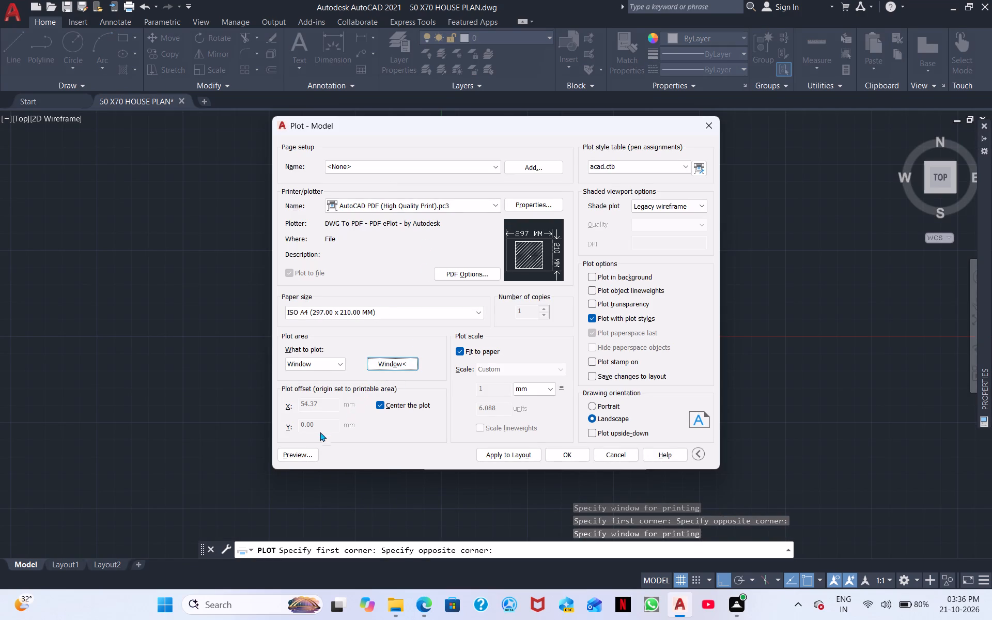
Preview the plot and examine the plan's labels, dimensions and frame on the sheet, then close the preview.
left_click(301, 454)
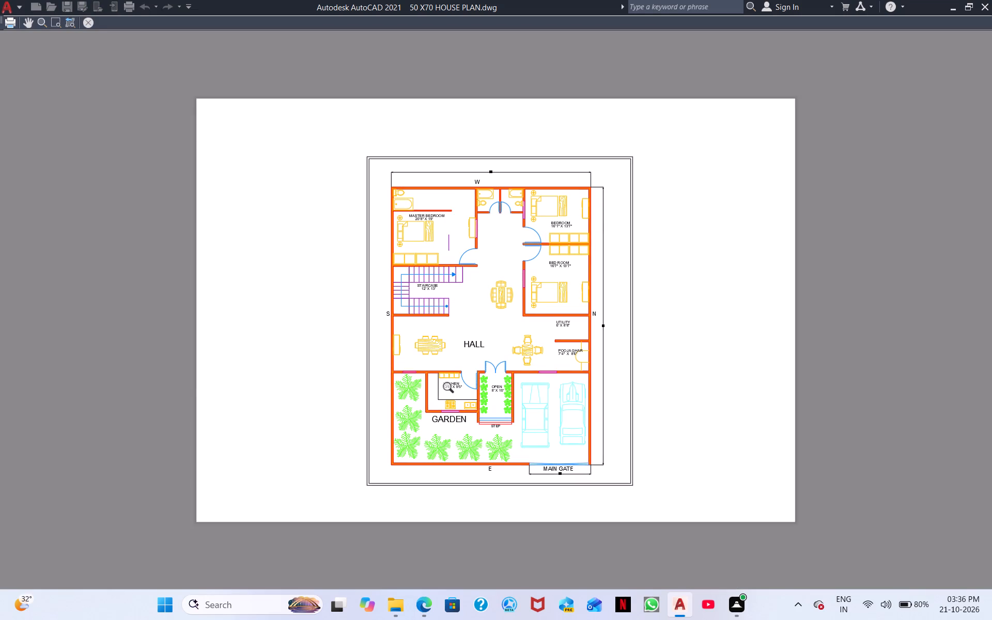
scroll(544, 404, "up", 2)
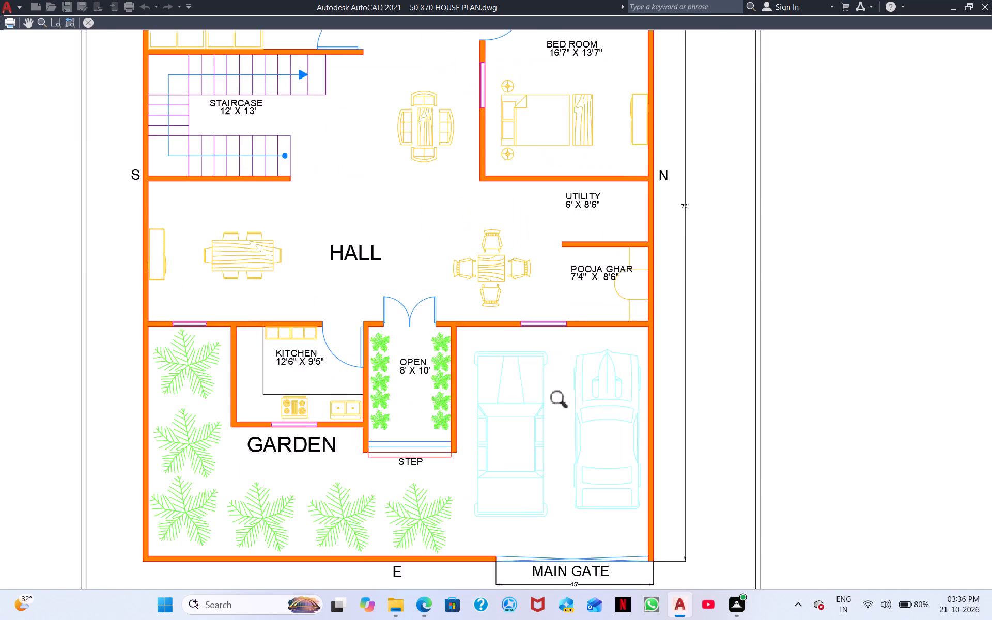
scroll(564, 402, "up", 1)
scroll(488, 407, "down", 3)
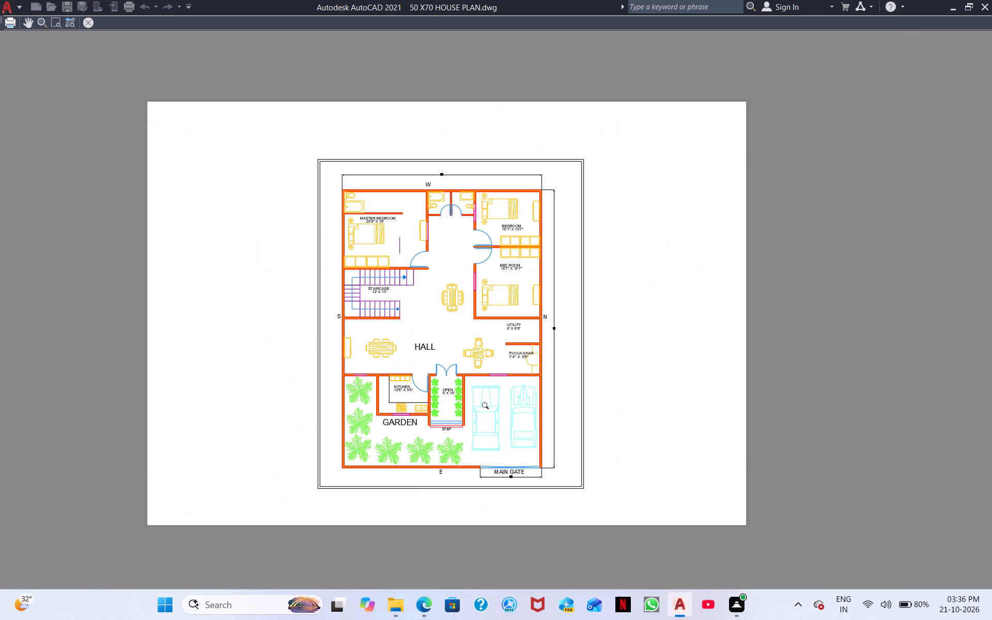
scroll(487, 407, "up", 2)
scroll(487, 407, "down", 2)
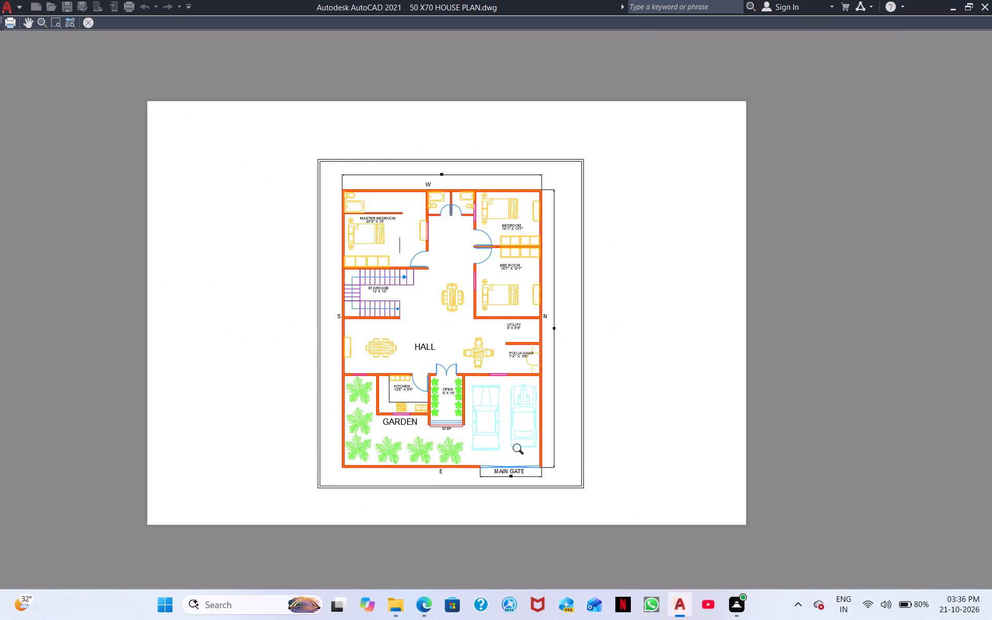
key("Return")
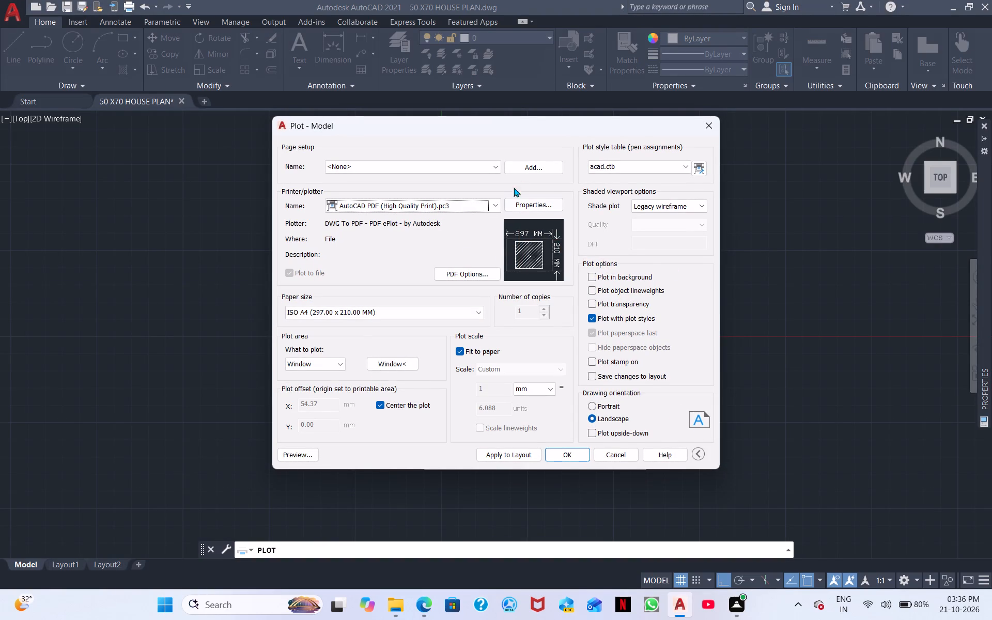
Plot the plan to a PDF saved as 50 X70 HOUSE PLAN-Model.pdf in the Documents folder.
left_click(573, 456)
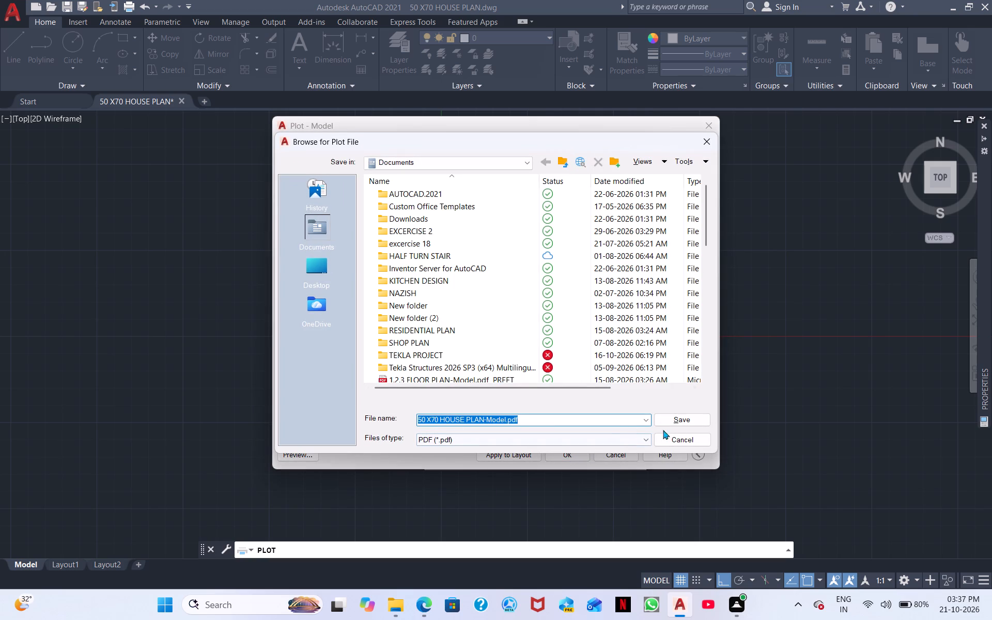
double_click(679, 421)
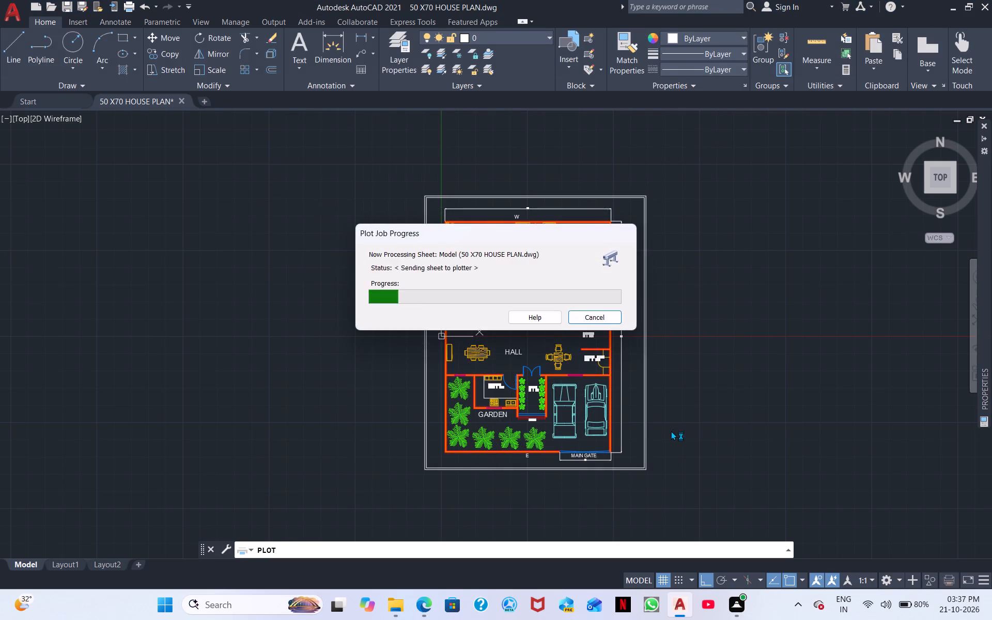
Look over the plotted PDF in Microsoft Edge and close the browser.
scroll(479, 373, "up", 3)
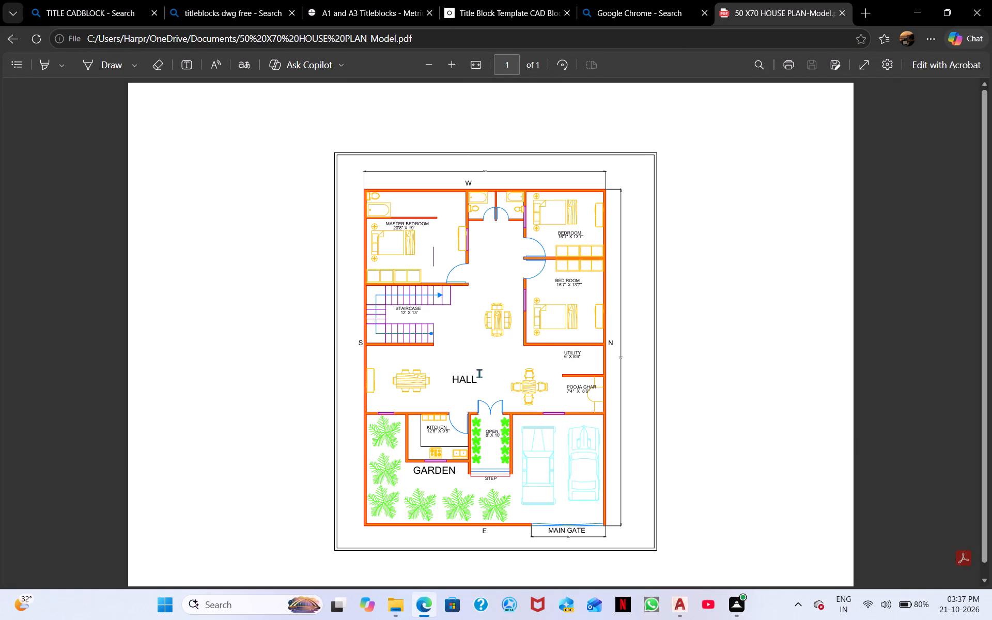
left_click(979, 13)
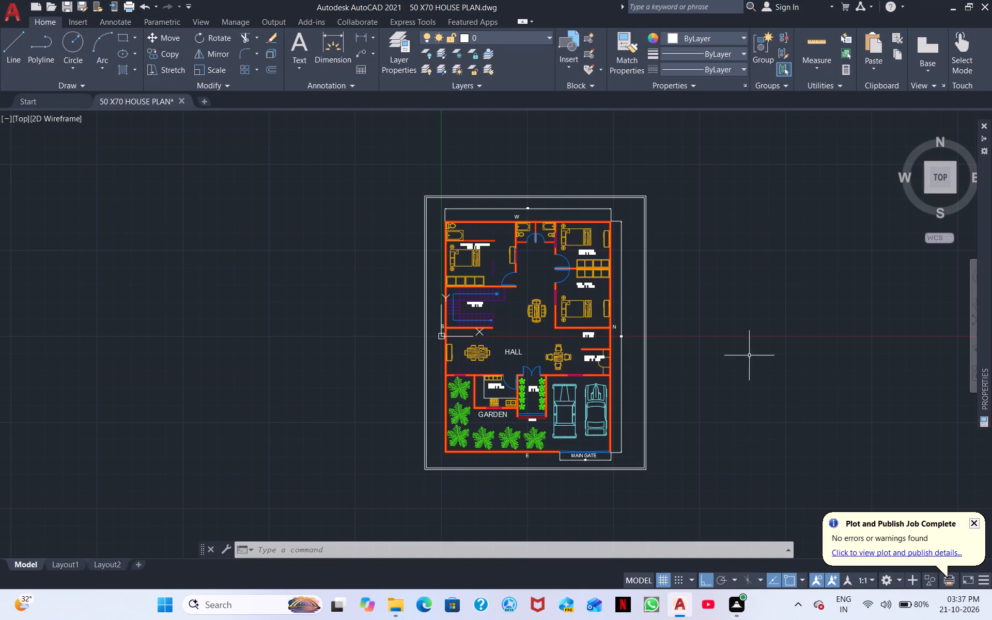